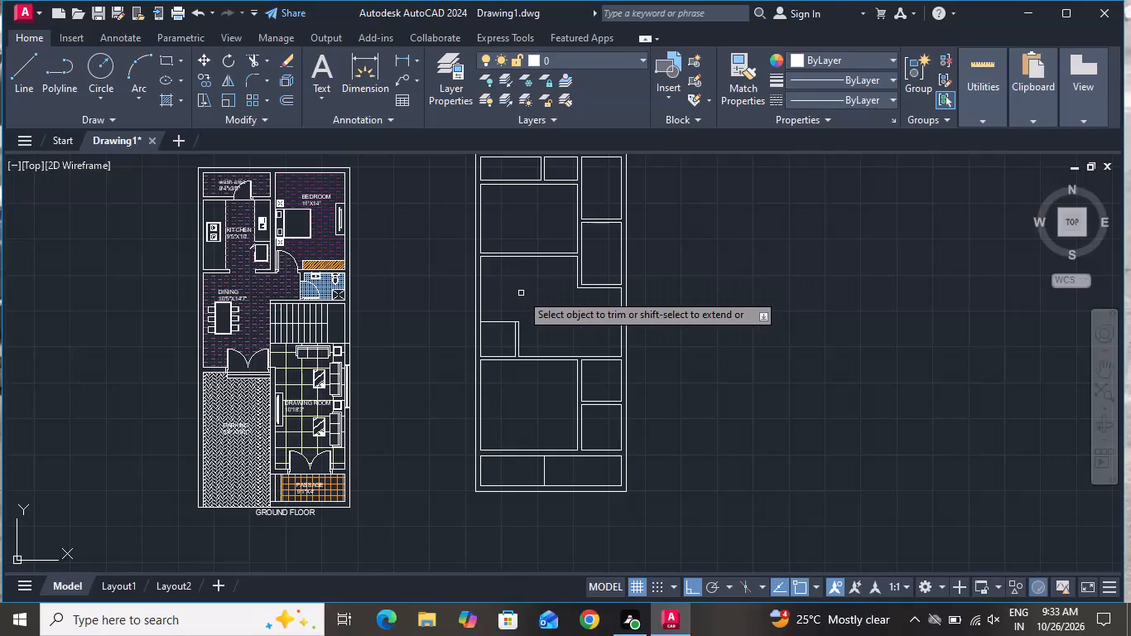
# End the Trim command and set the current linetype to ACAD_ISO02W100.
pyautogui.scroll(2, 528, 223)
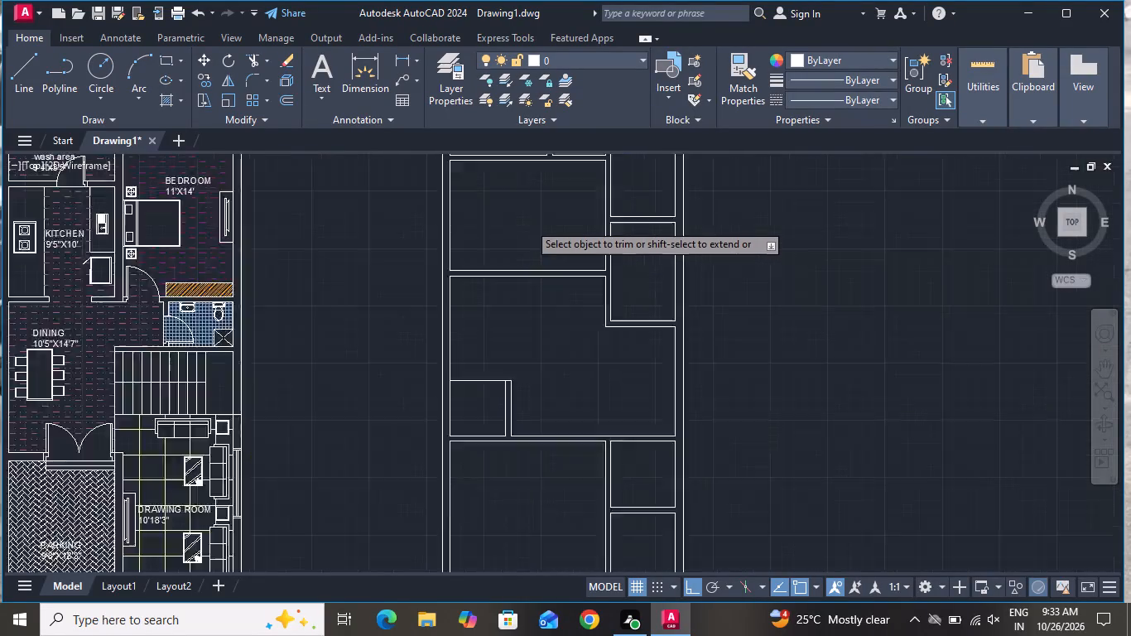
pyautogui.scroll(-3, 528, 223)
pyautogui.scroll(4, 522, 181)
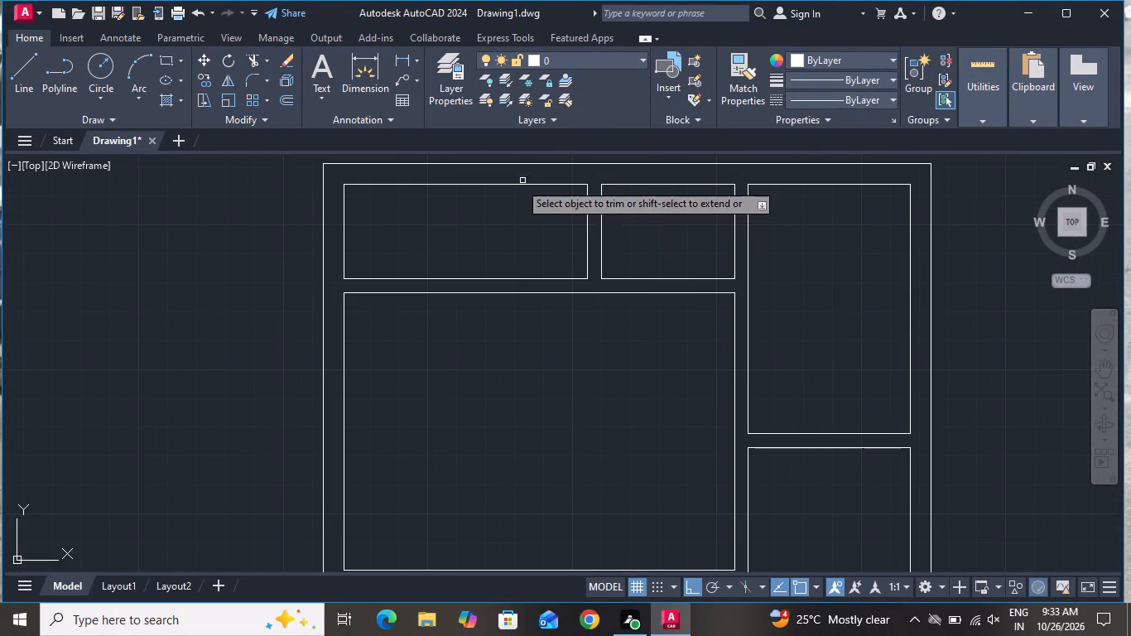
pyautogui.rightClick(511, 204)
pyautogui.click(522, 234)
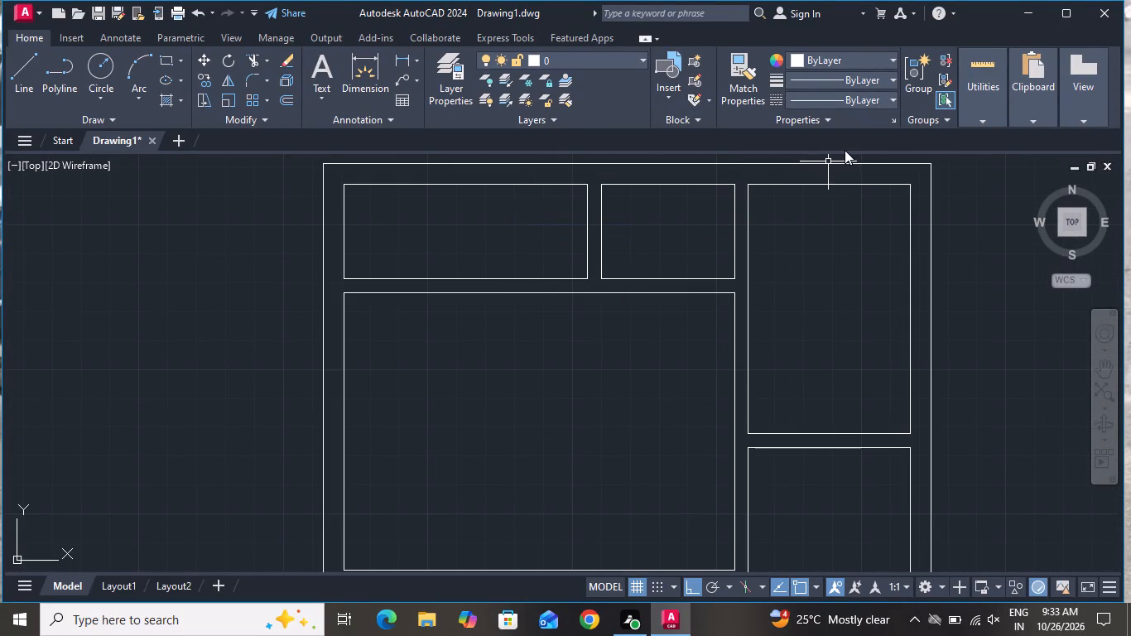
pyautogui.click(868, 95)
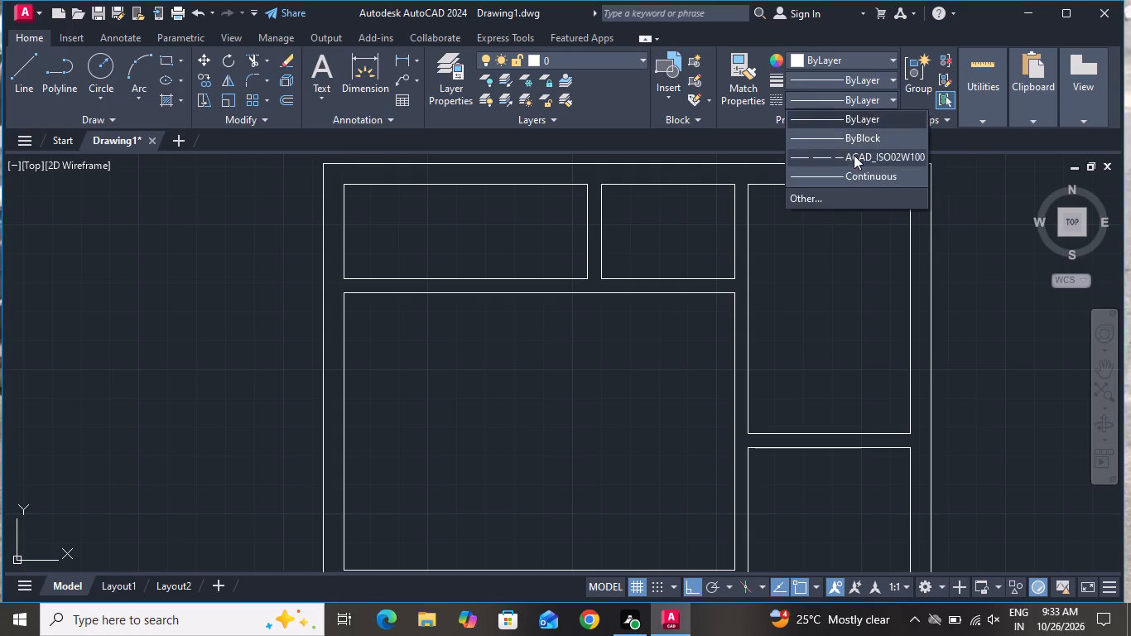
pyautogui.click(849, 163)
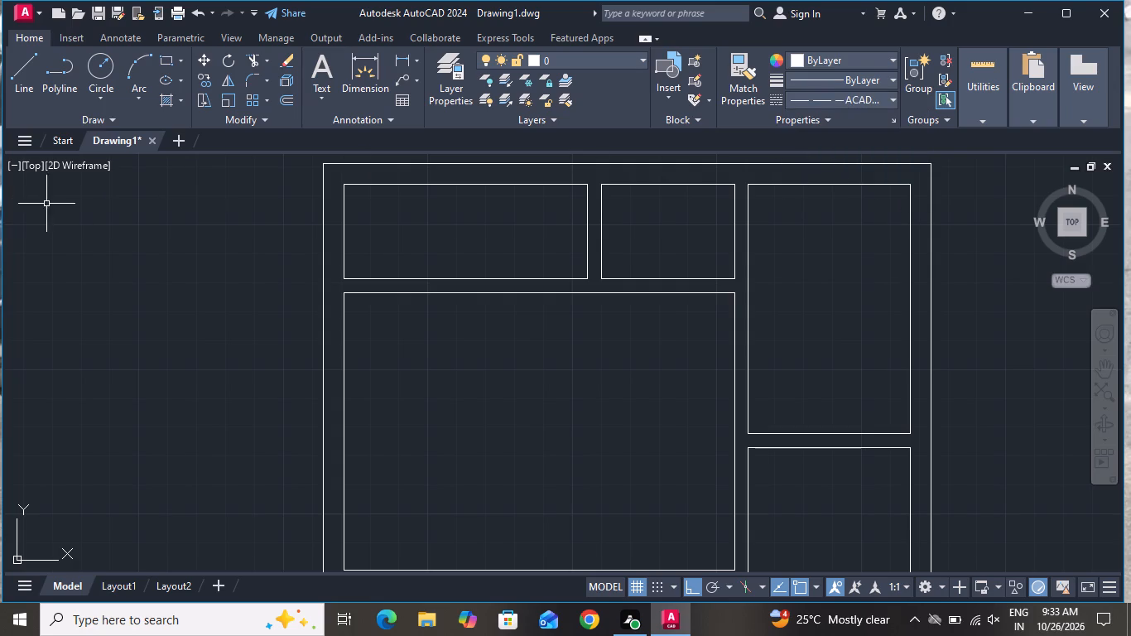
# Draw two crossing dashed diagonals between opposite corners of the upper-left room in the unfurnished plan.
pyautogui.click(25, 74)
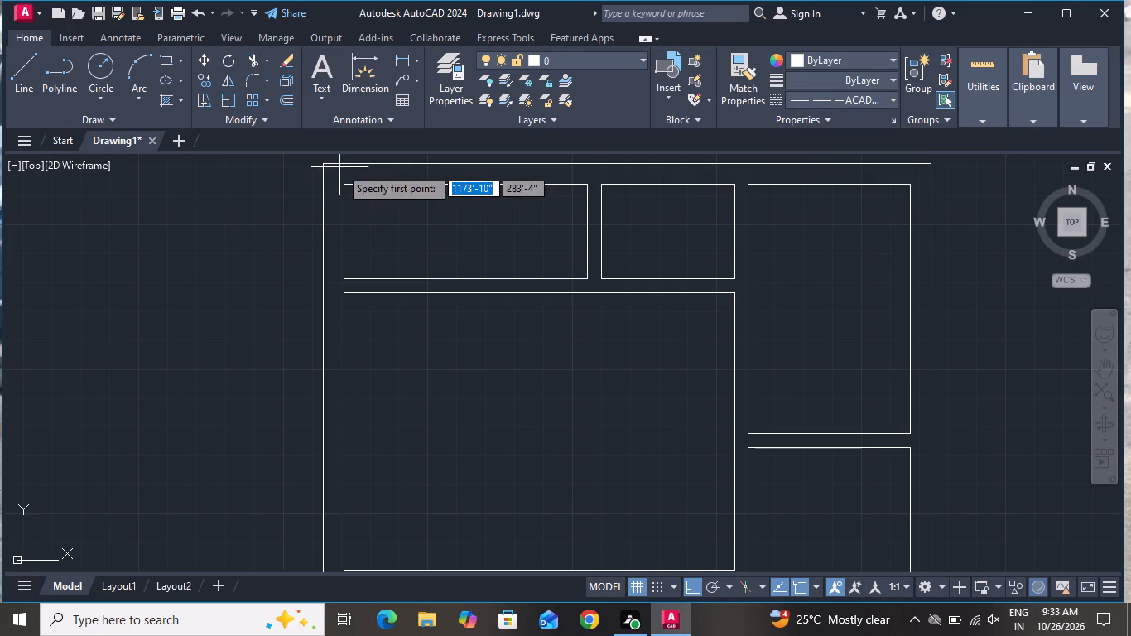
pyautogui.click(341, 183)
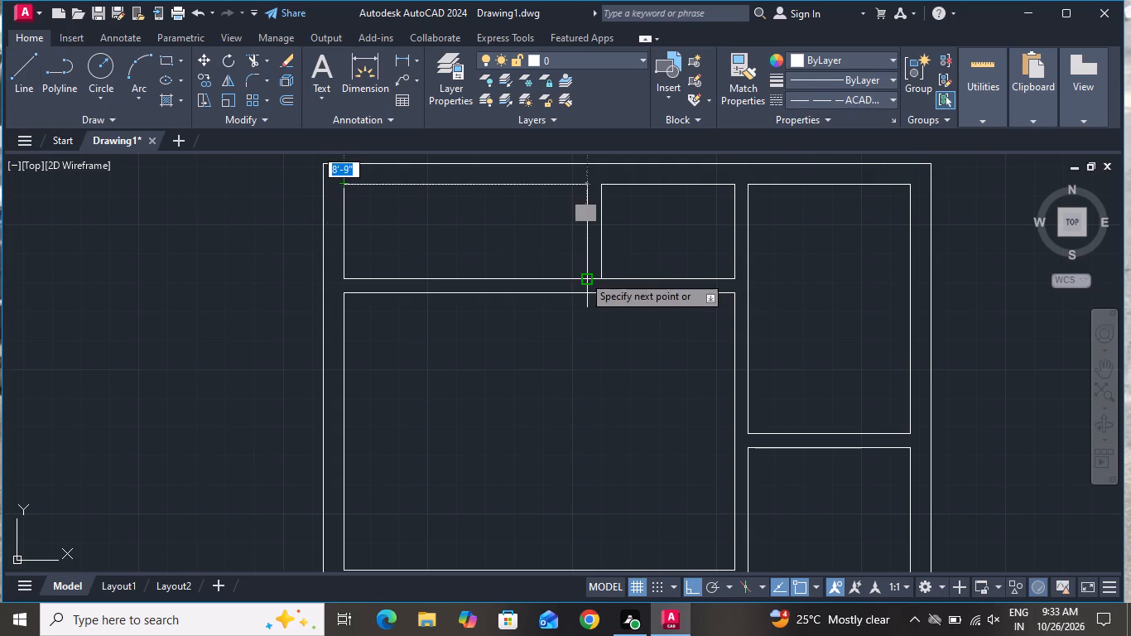
pyautogui.click(589, 276)
pyautogui.rightClick(588, 273)
pyautogui.click(643, 298)
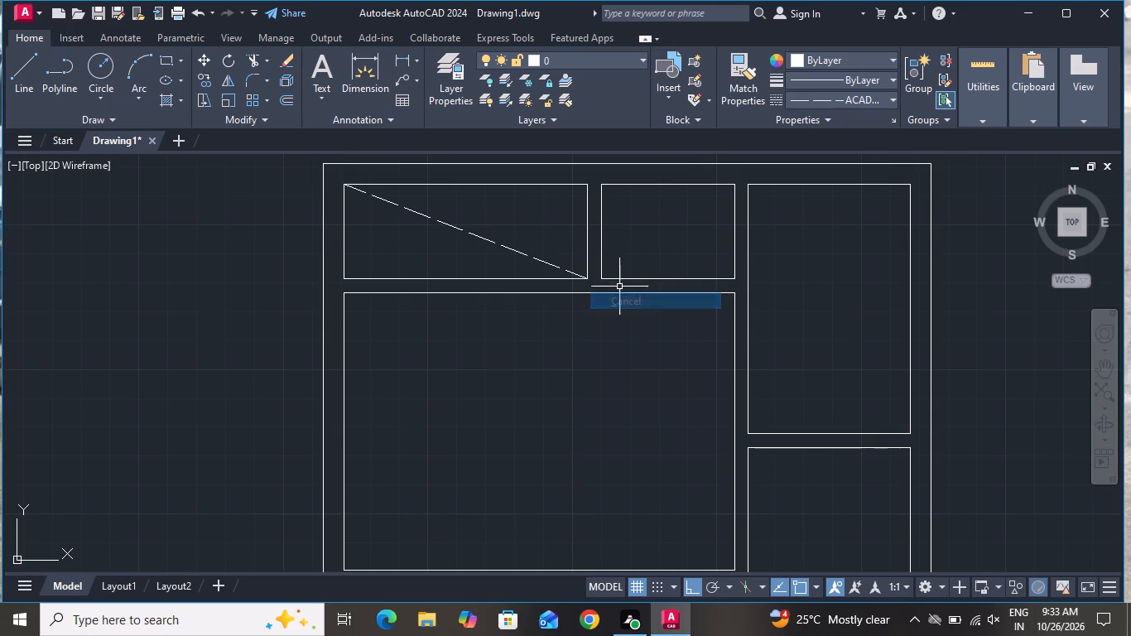
pyautogui.click(36, 79)
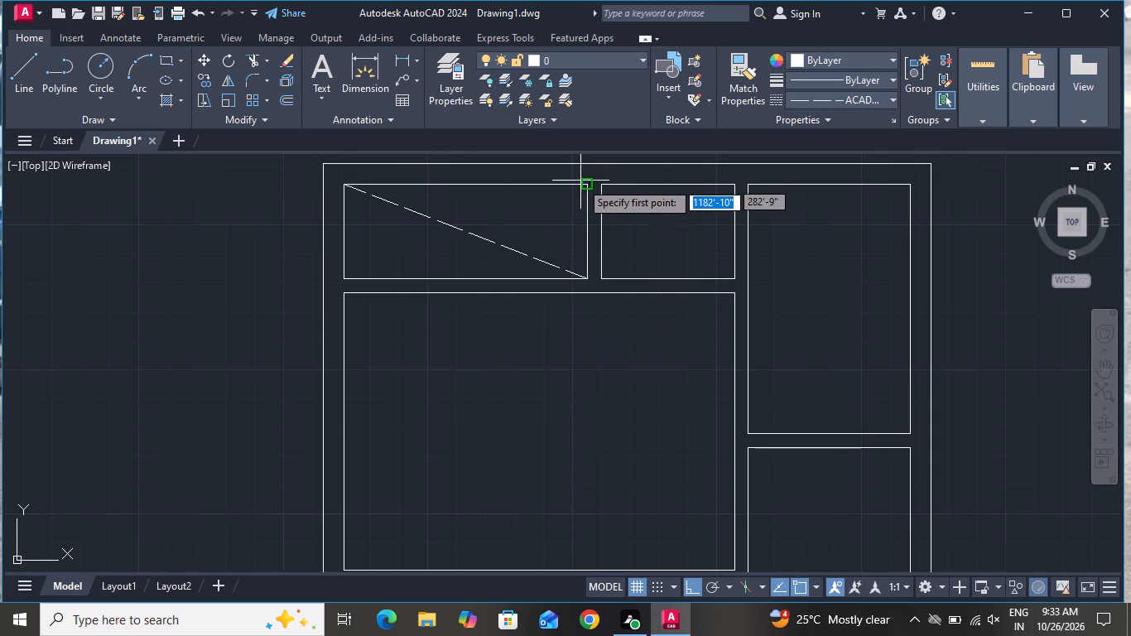
pyautogui.click(581, 186)
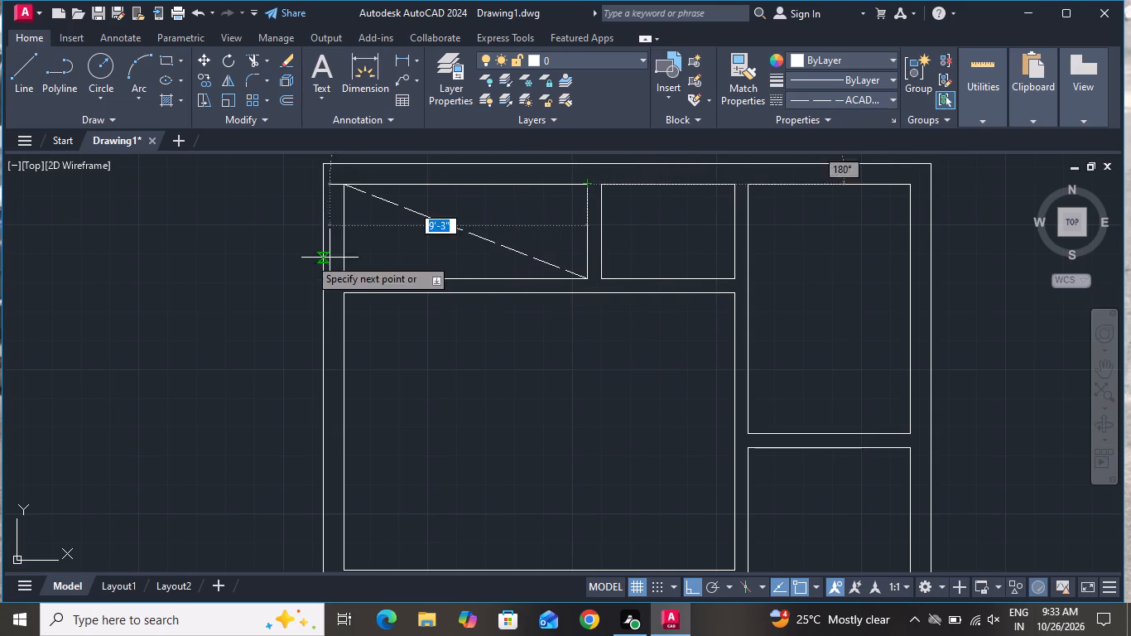
pyautogui.scroll(3, 248, 238)
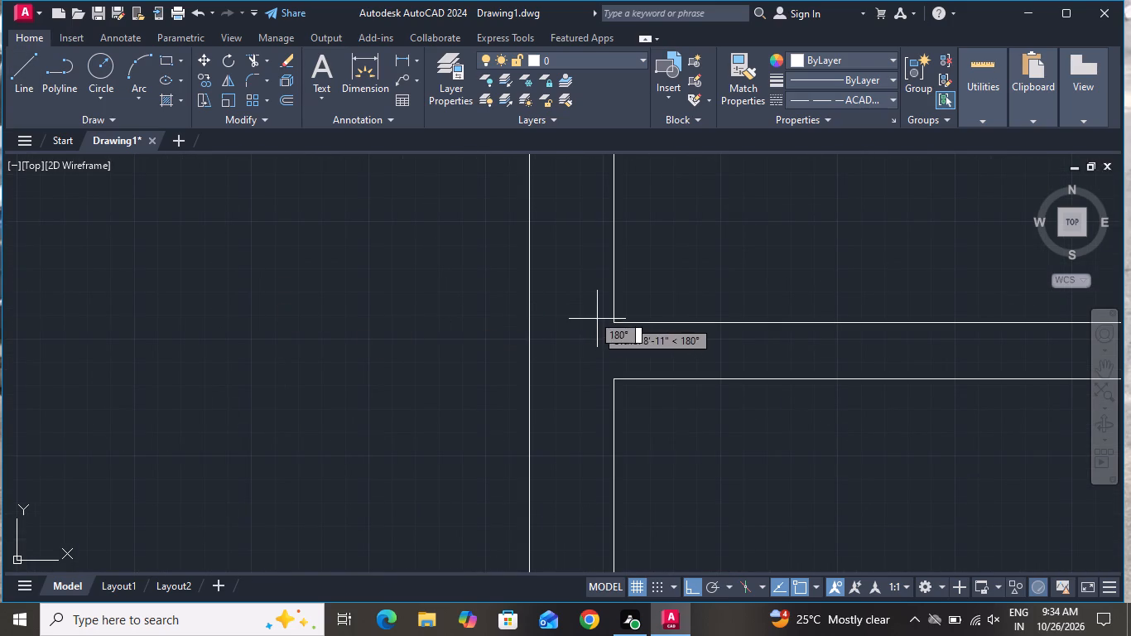
pyautogui.click(614, 324)
pyautogui.rightClick(609, 325)
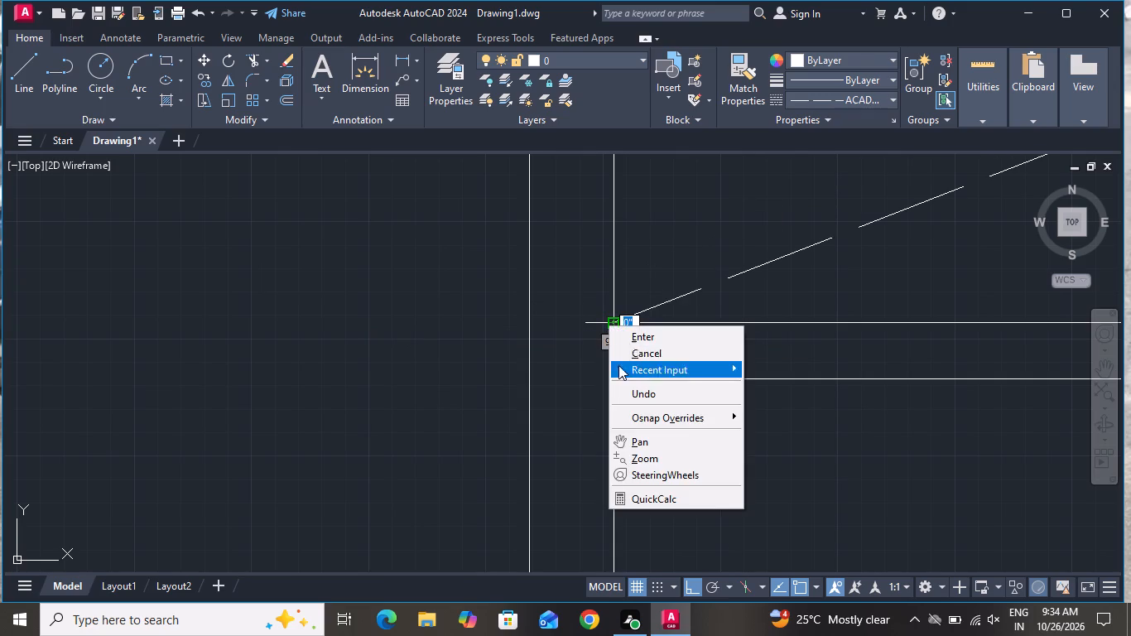
pyautogui.click(618, 357)
# Draw a short vertical line across the wall below the crossed room, at the room's lower-left inner corner.
pyautogui.scroll(-3, 534, 386)
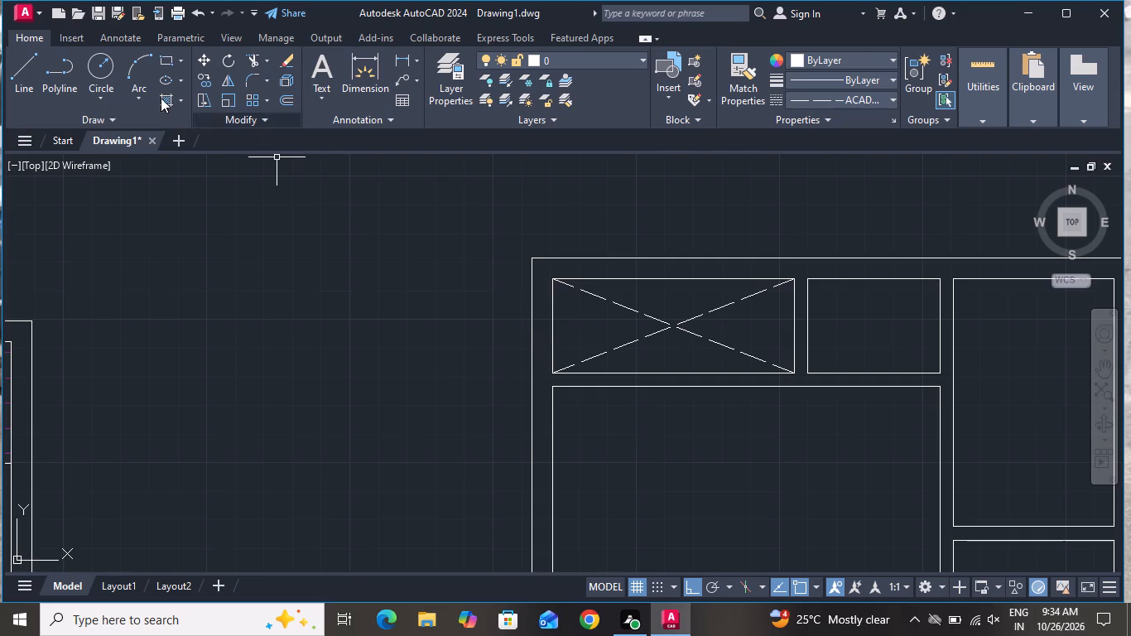
pyautogui.click(22, 79)
pyautogui.scroll(3, 585, 361)
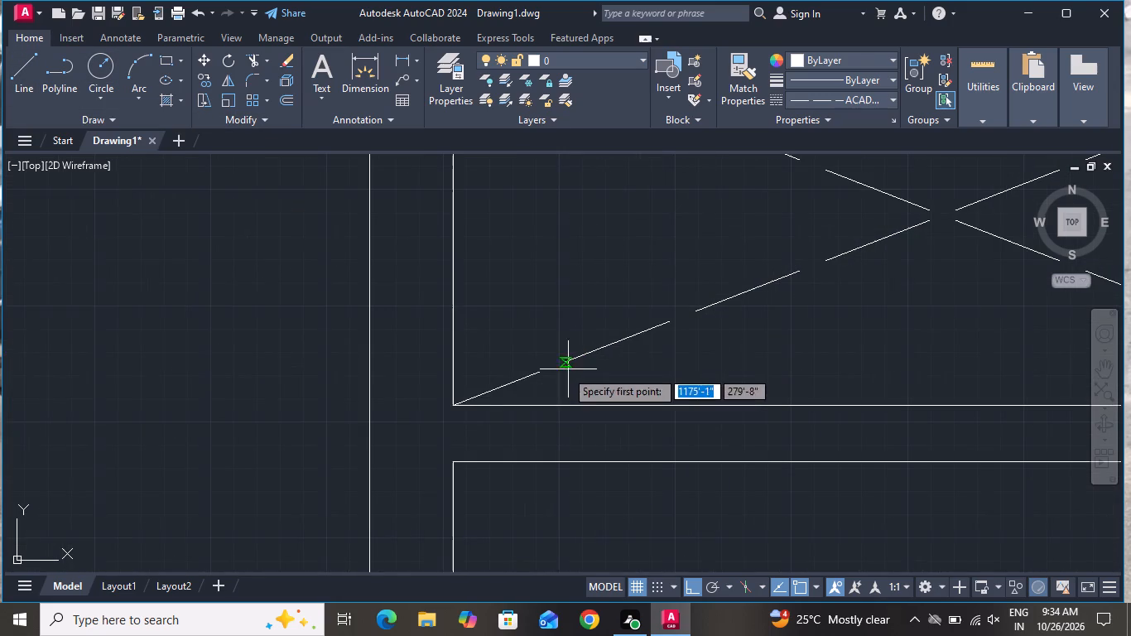
pyautogui.click(451, 406)
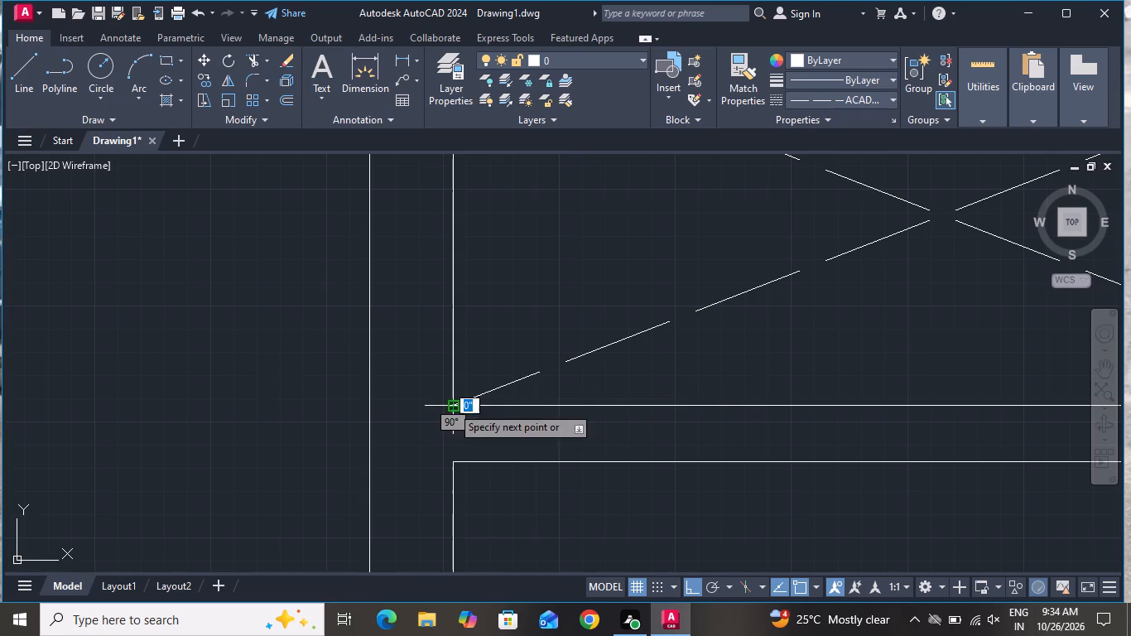
pyautogui.click(455, 460)
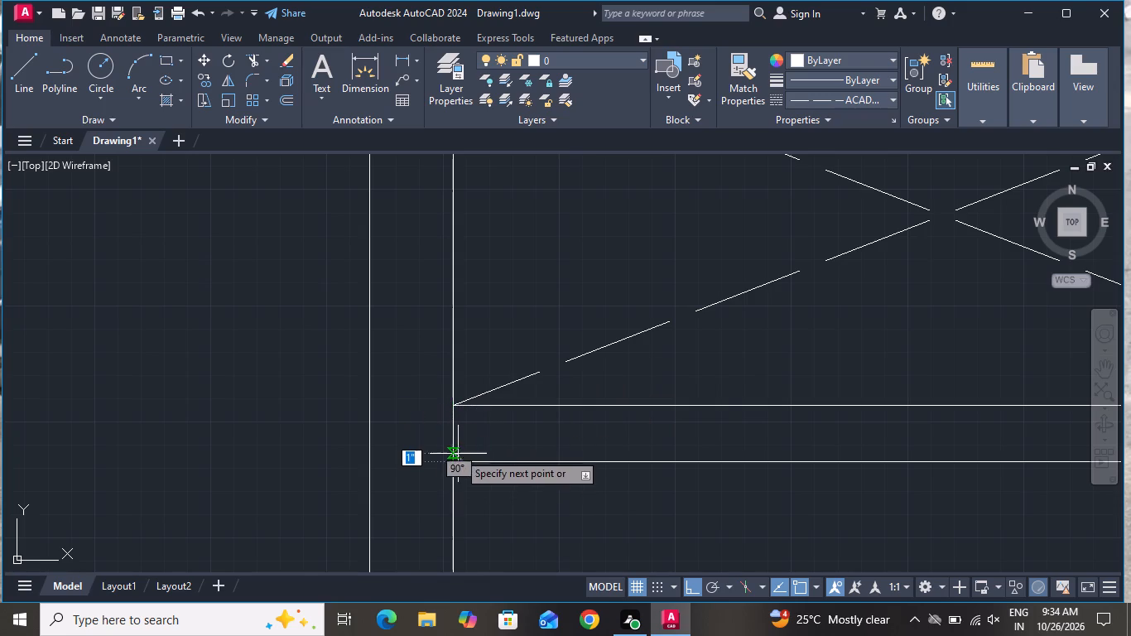
pyautogui.rightClick(454, 452)
pyautogui.click(497, 299)
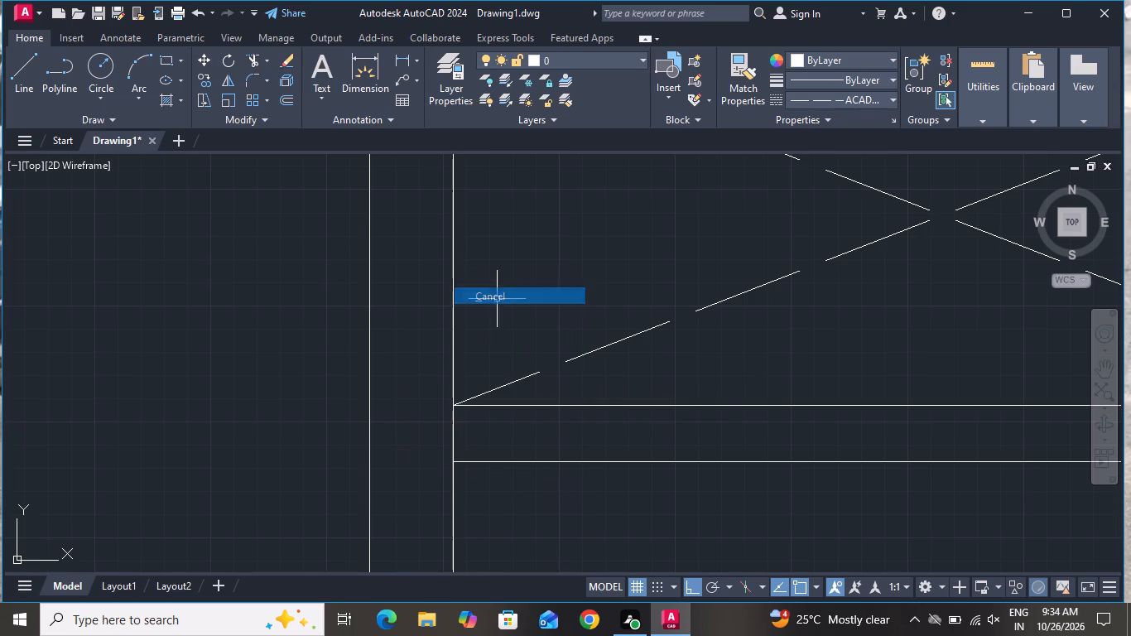
# Offset the short vertical wall line 2" to the right, inside the wall below the crossed room.
pyautogui.press('o')
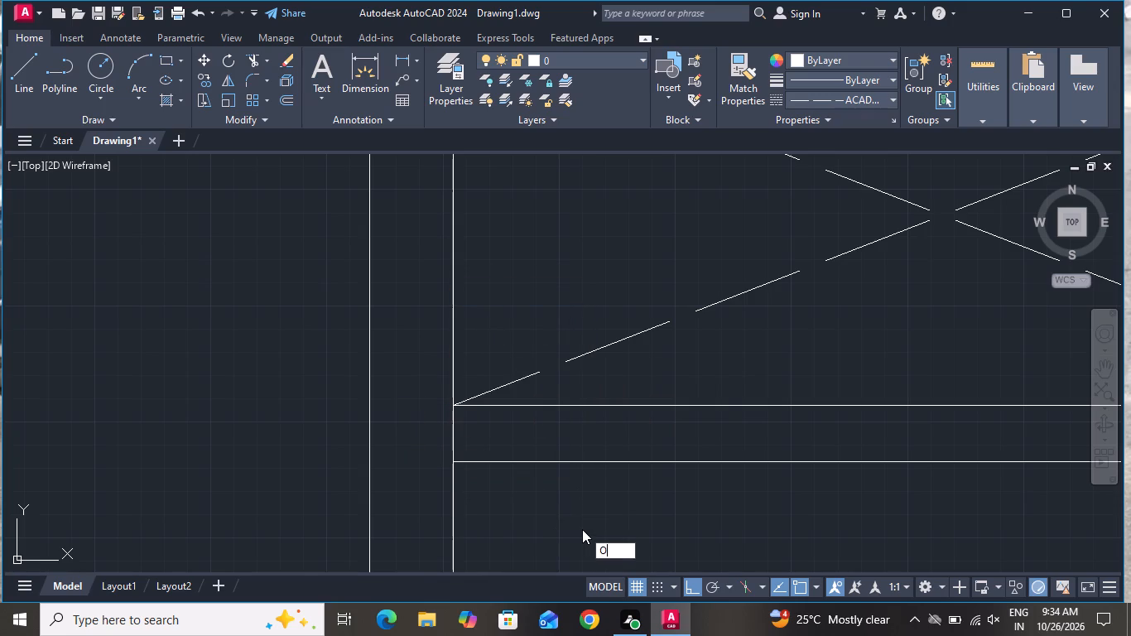
pyautogui.press('space')
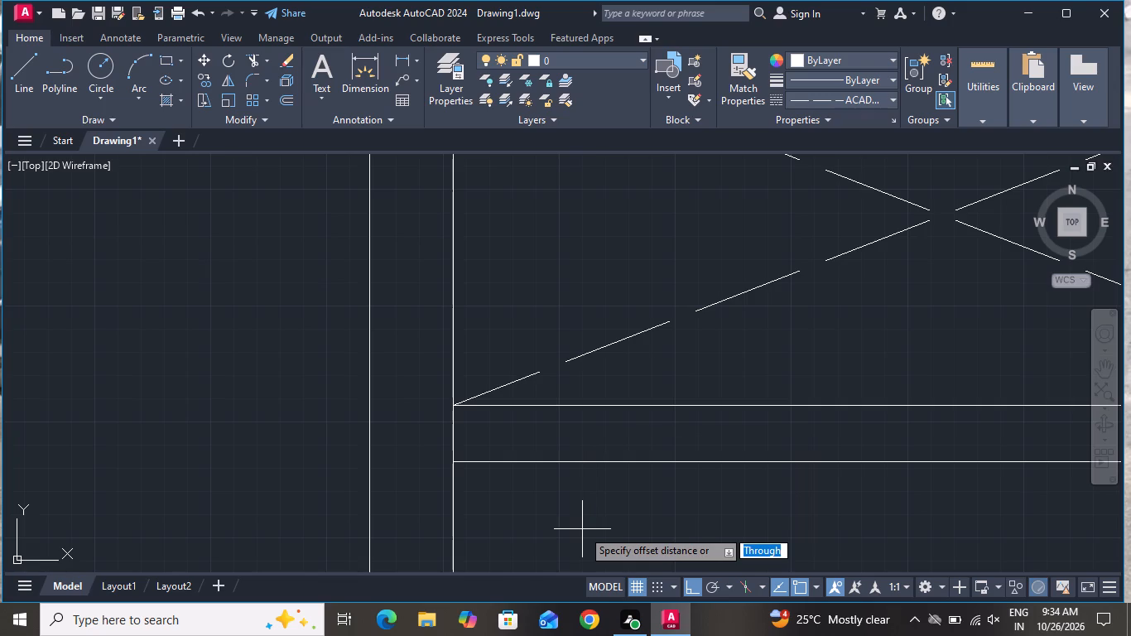
pyautogui.press('2')
pyautogui.hotkey('shift', '"')
pyautogui.press('Return')
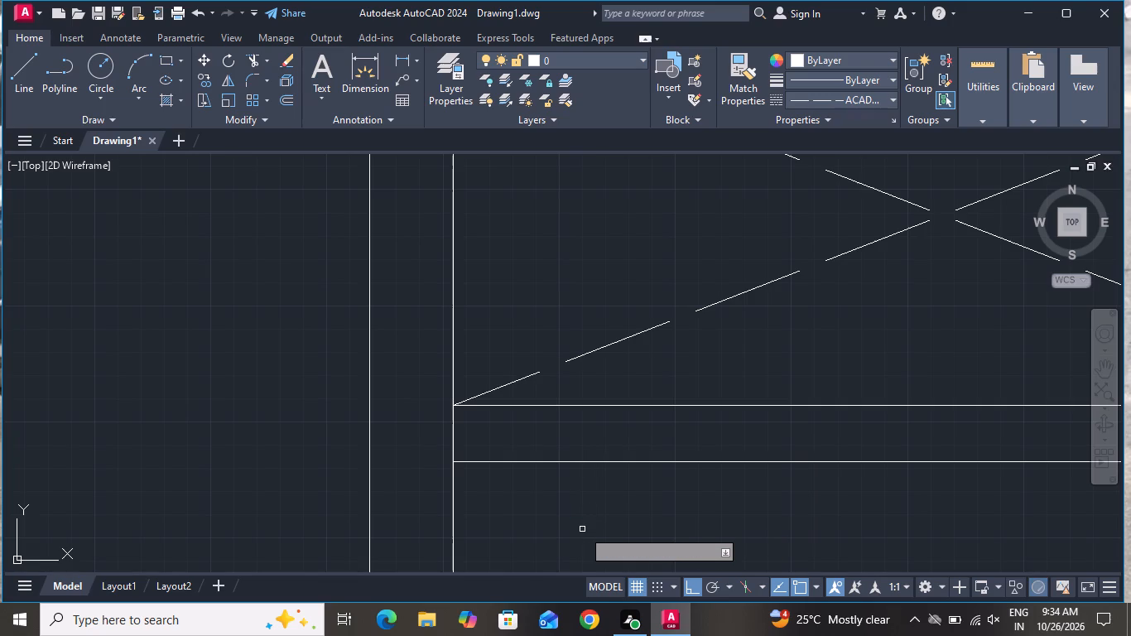
pyautogui.click(453, 439)
pyautogui.click(483, 441)
pyautogui.rightClick(483, 441)
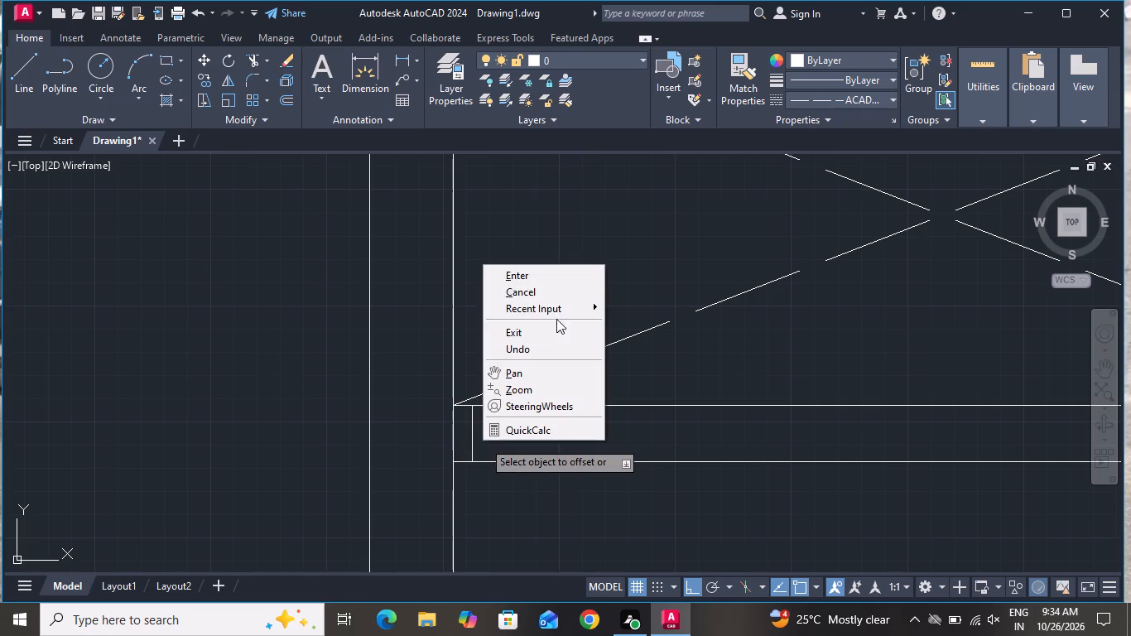
pyautogui.click(556, 301)
pyautogui.click(556, 290)
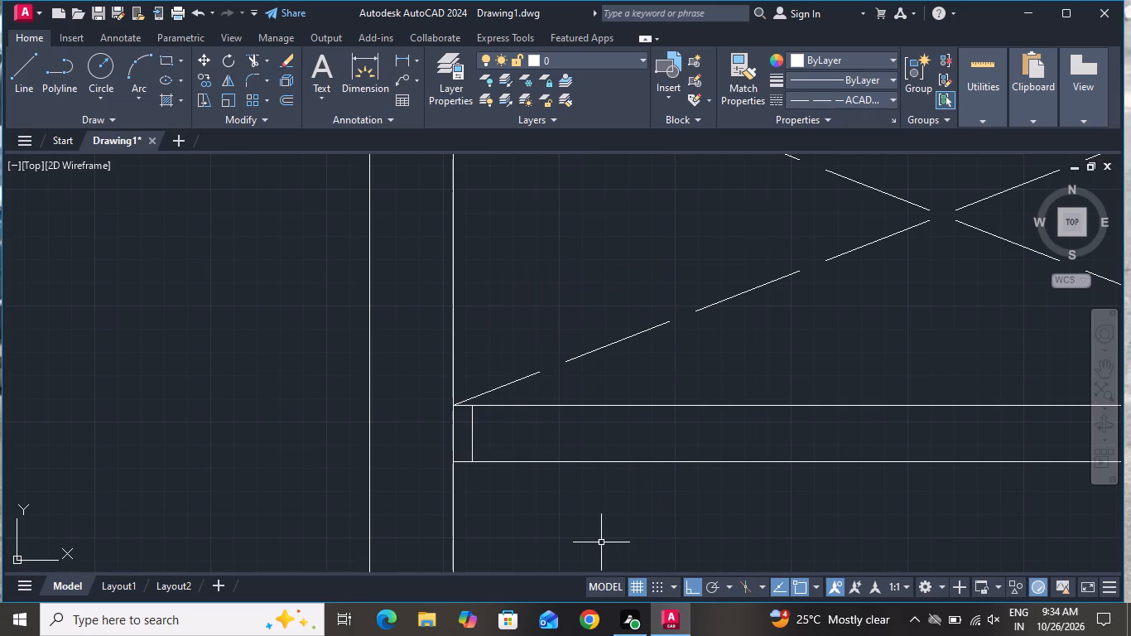
# Offset the new inner jamb line 4' to the right along the same wall to mark the opening's far side.
pyautogui.write('O')
pyautogui.press('space')
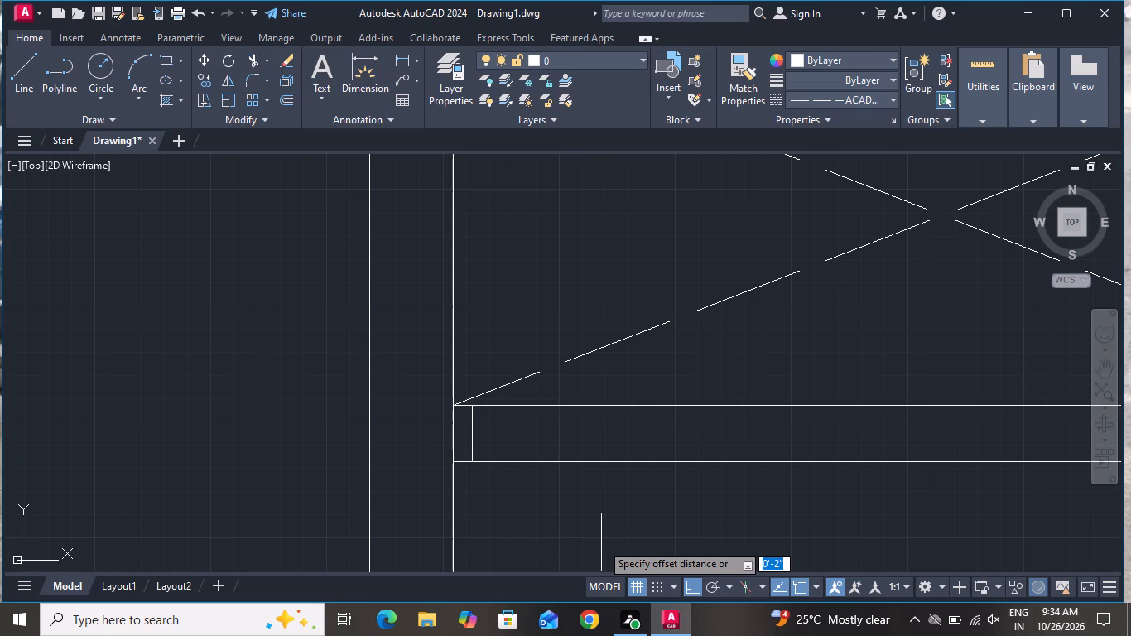
pyautogui.write("4'")
pyautogui.press('Return')
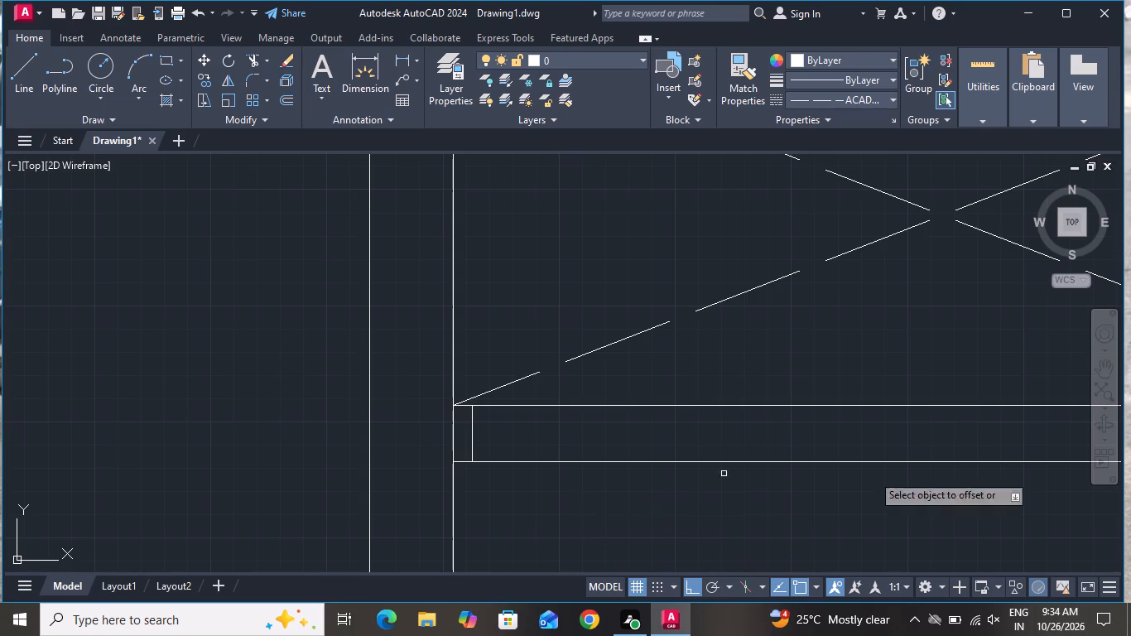
pyautogui.click(469, 426)
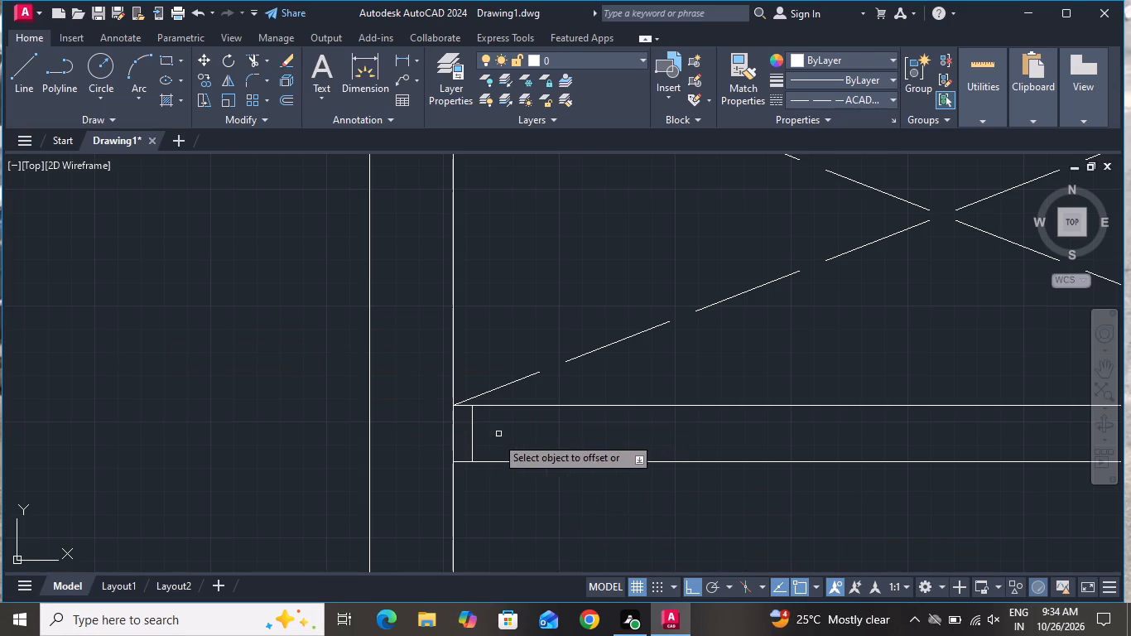
pyautogui.click(473, 440)
pyautogui.click(565, 436)
pyautogui.scroll(-1, 561, 462)
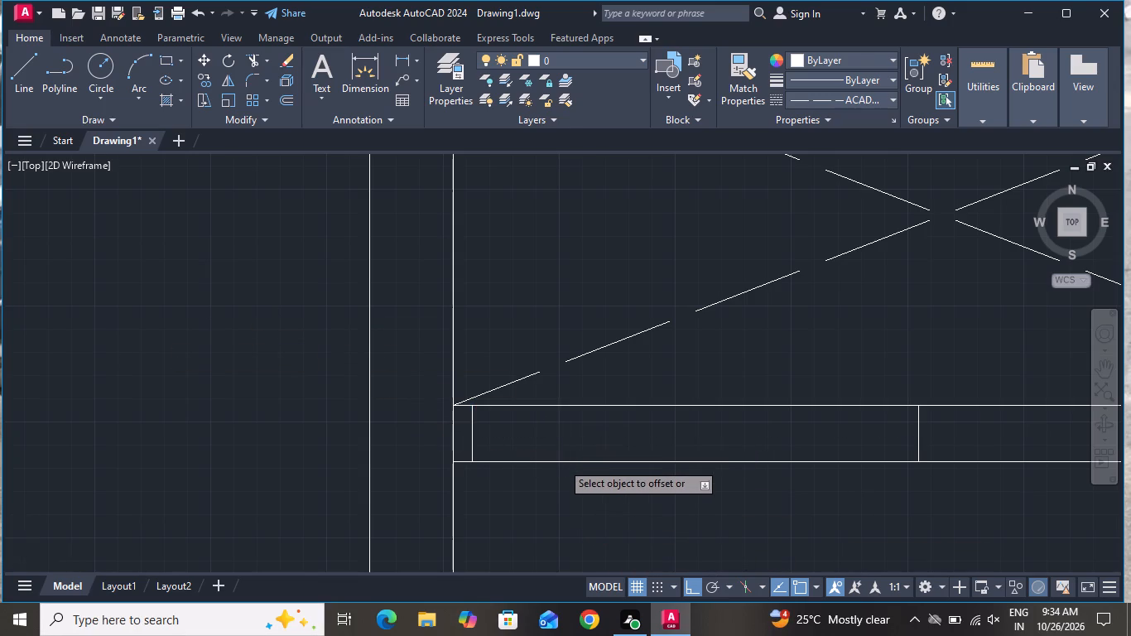
pyautogui.scroll(-1, 561, 466)
pyautogui.rightClick(596, 472)
pyautogui.click(634, 327)
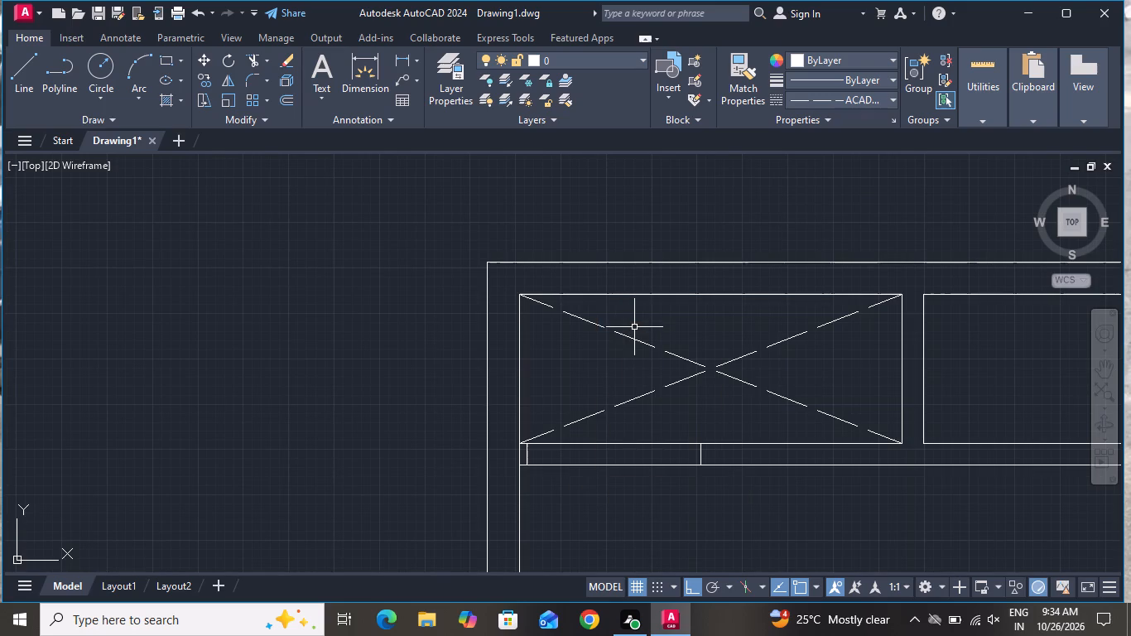
# Offset the opening's far-side line 2" to the right within the wall.
pyautogui.press('o')
pyautogui.press('space')
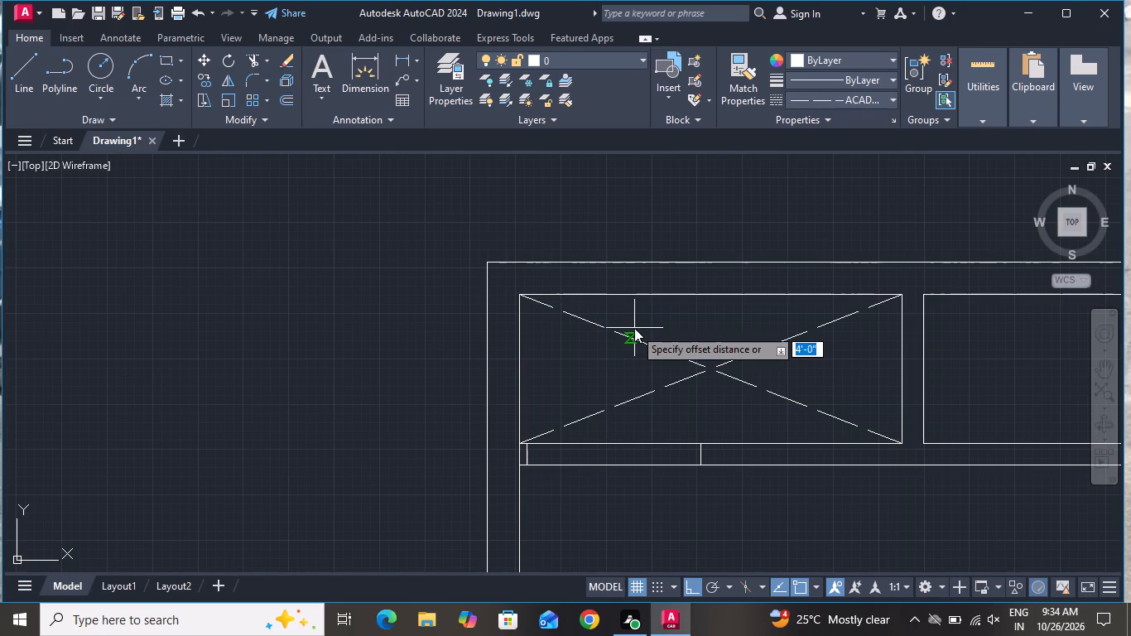
pyautogui.press('2')
pyautogui.hotkey('shift', '"')
pyautogui.press('Return')
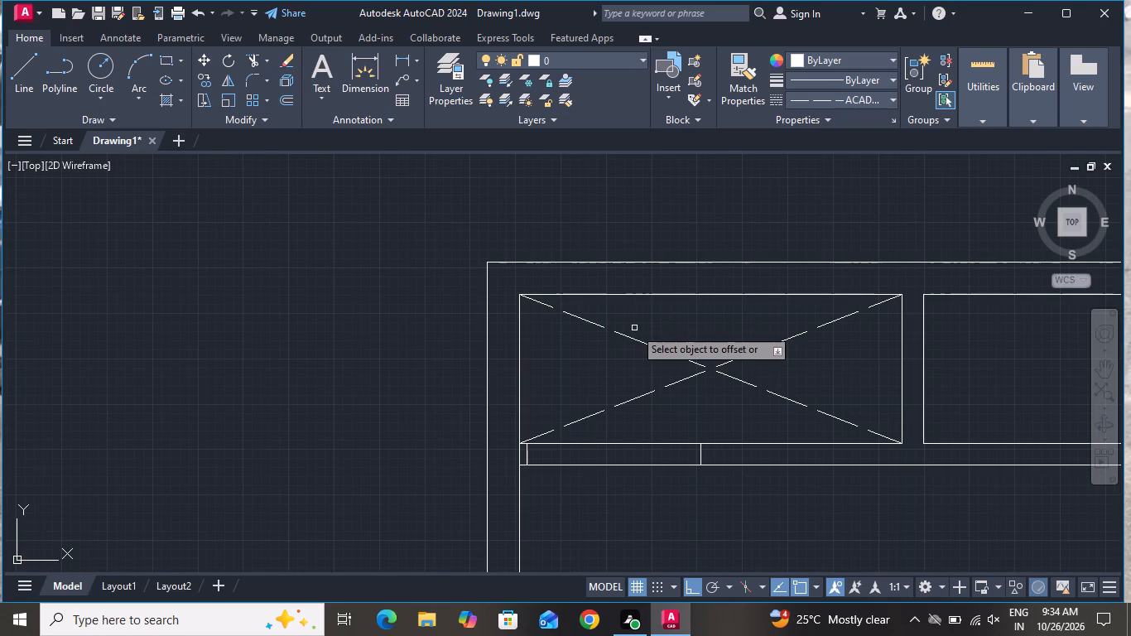
pyautogui.scroll(1, 755, 431)
pyautogui.scroll(2, 684, 474)
pyautogui.click(637, 466)
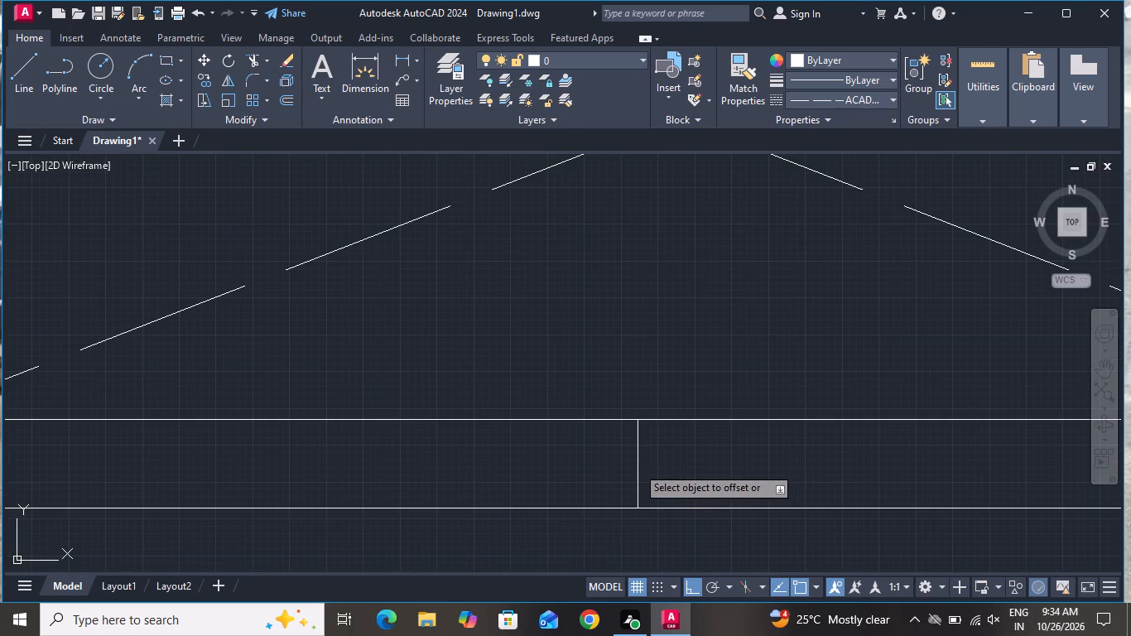
pyautogui.click(682, 461)
pyautogui.rightClick(682, 461)
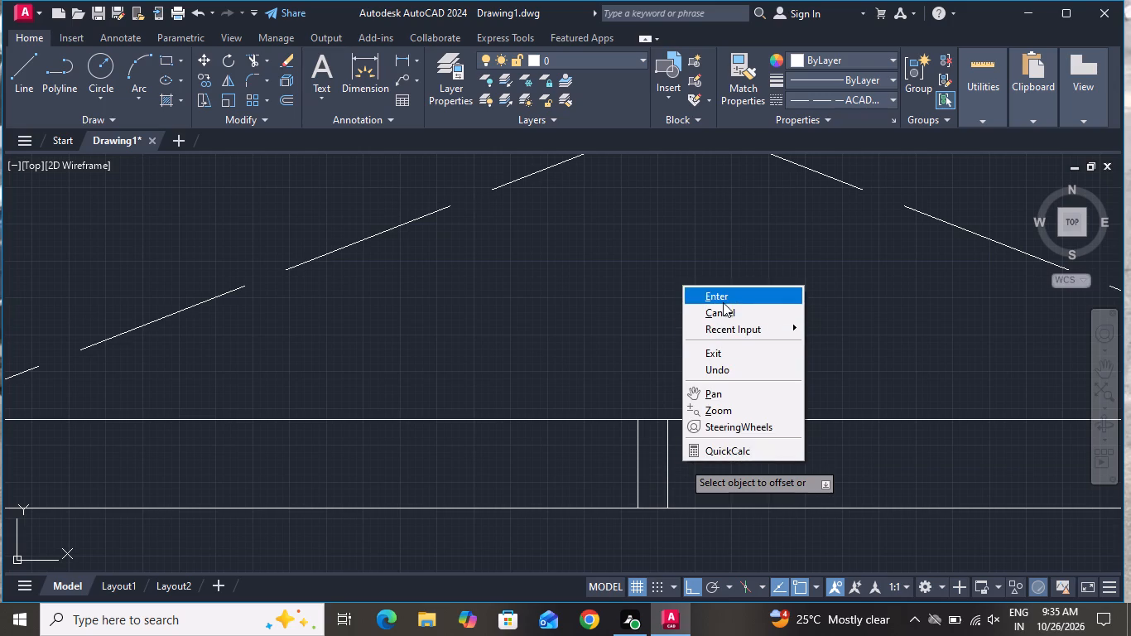
pyautogui.click(723, 301)
# Draw a horizontal line through the opening below the crossed room, joining the midpoints of its two inner jamb lines.
pyautogui.click(11, 63)
pyautogui.scroll(-3, 460, 272)
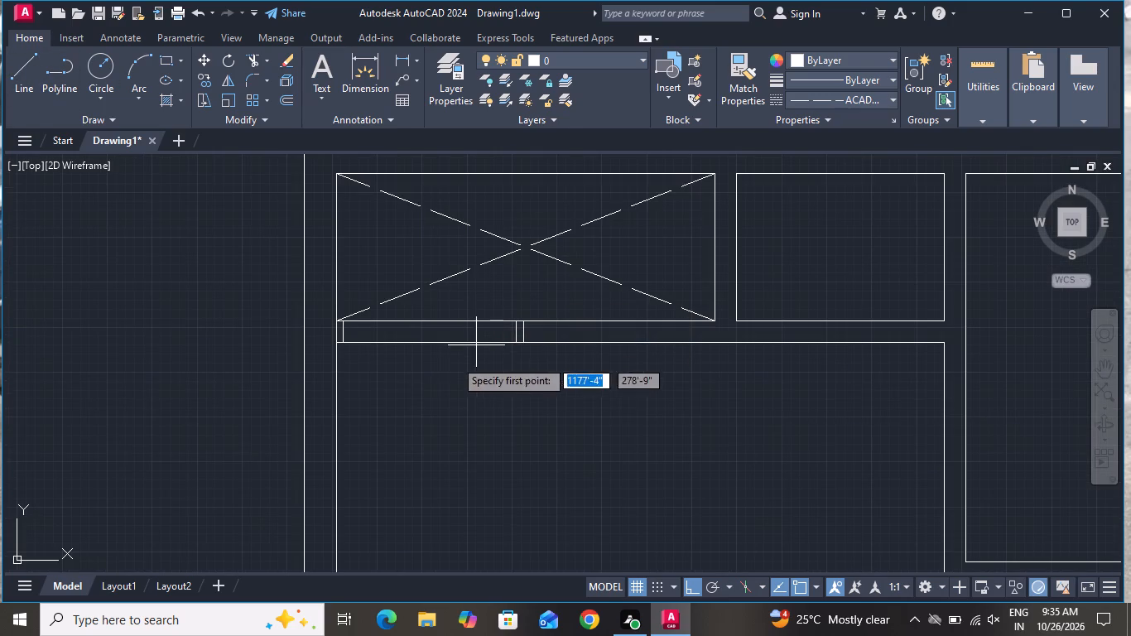
pyautogui.scroll(4, 324, 325)
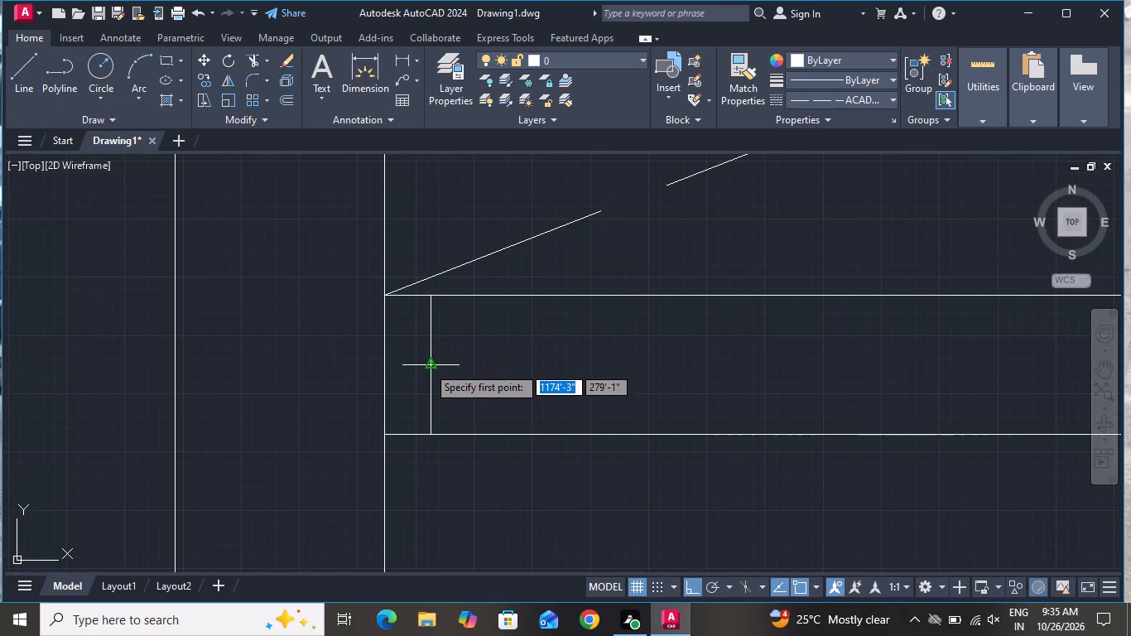
pyautogui.click(428, 367)
pyautogui.scroll(-3, 545, 376)
pyautogui.scroll(4, 790, 369)
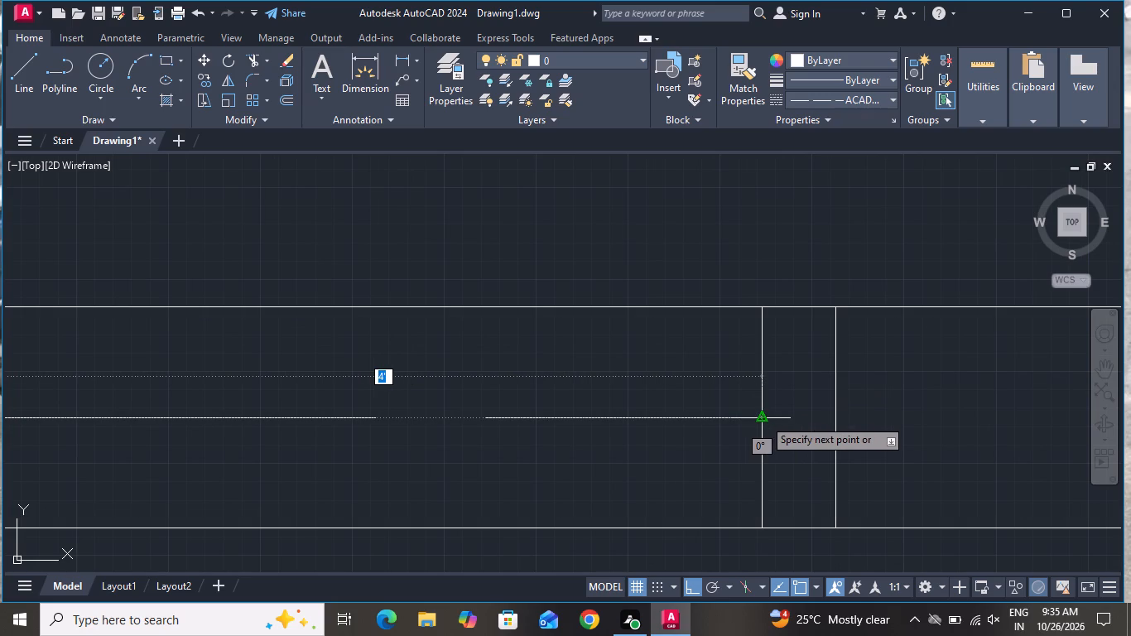
pyautogui.click(763, 418)
pyautogui.rightClick(763, 418)
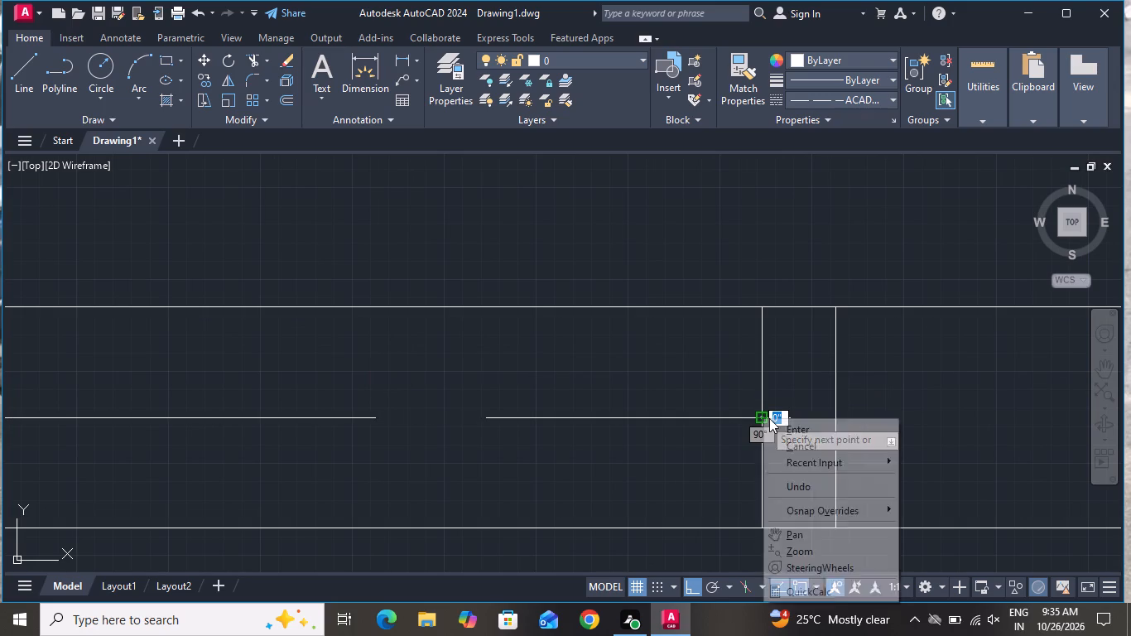
pyautogui.click(776, 443)
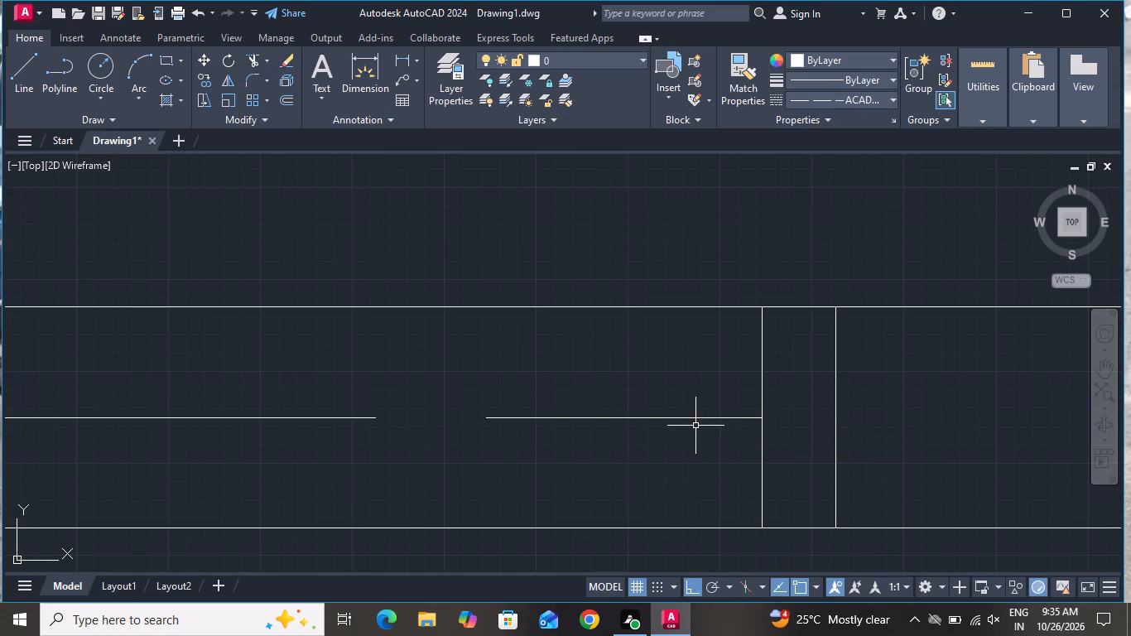
# Set the linetype of the opening's horizontal centre line to ByLayer.
pyautogui.scroll(-1, 695, 426)
pyautogui.click(622, 411)
pyautogui.click(601, 450)
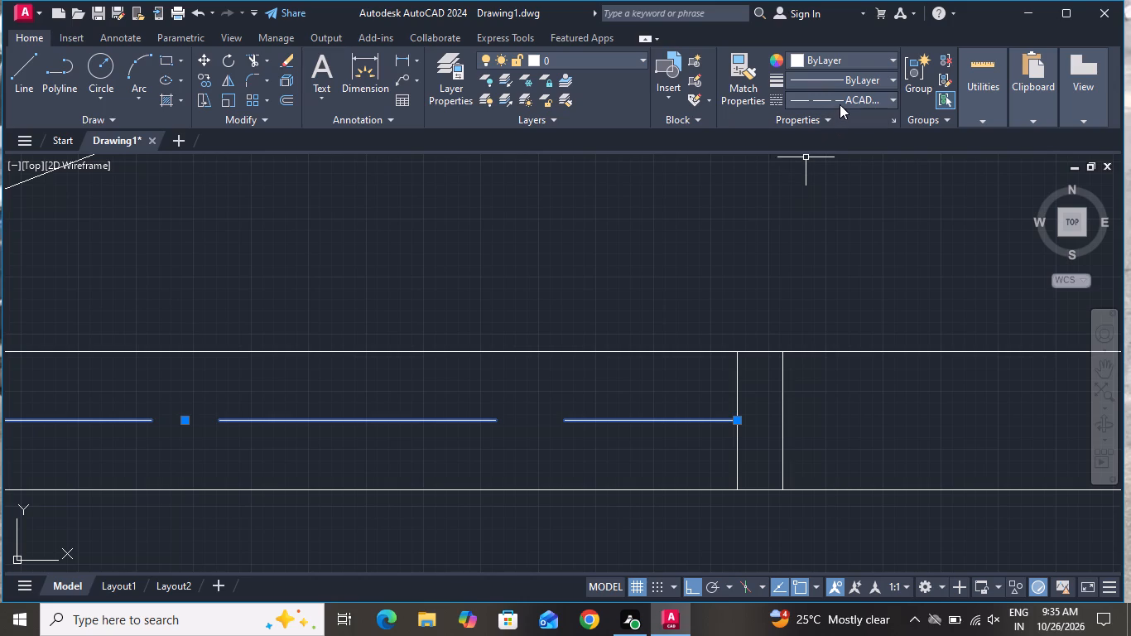
pyautogui.click(842, 99)
pyautogui.click(840, 116)
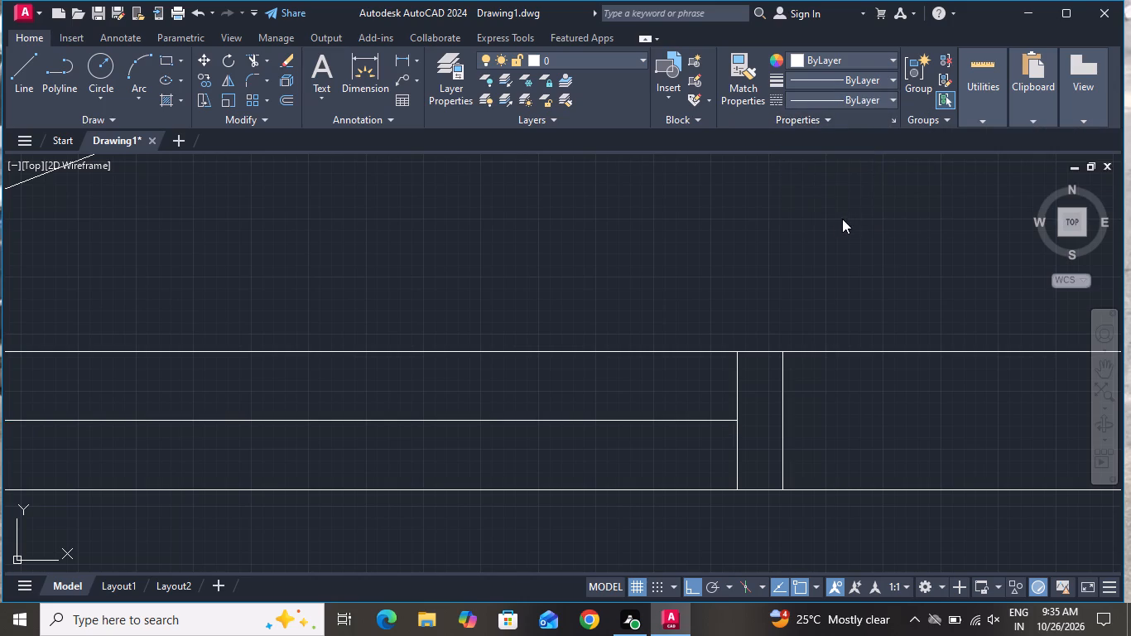
# Offset the opening's horizontal centre line 1" to both sides, above and below it.
pyautogui.scroll(-2, 835, 225)
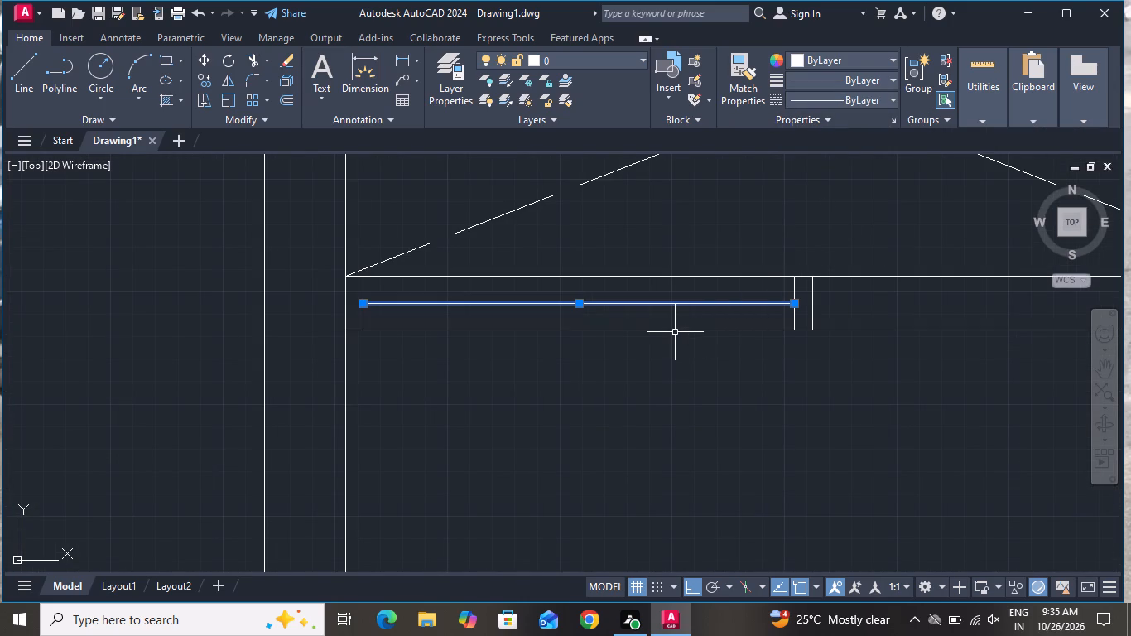
pyautogui.press('o')
pyautogui.press('space')
pyautogui.press('1')
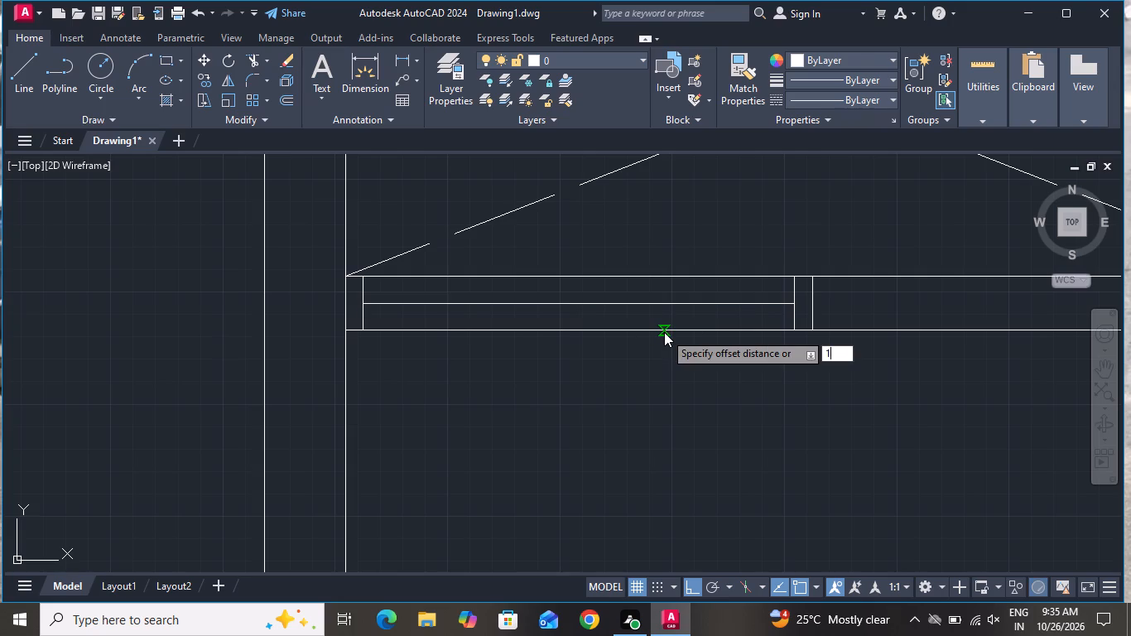
pyautogui.hotkey('shift', '"')
pyautogui.press('Return')
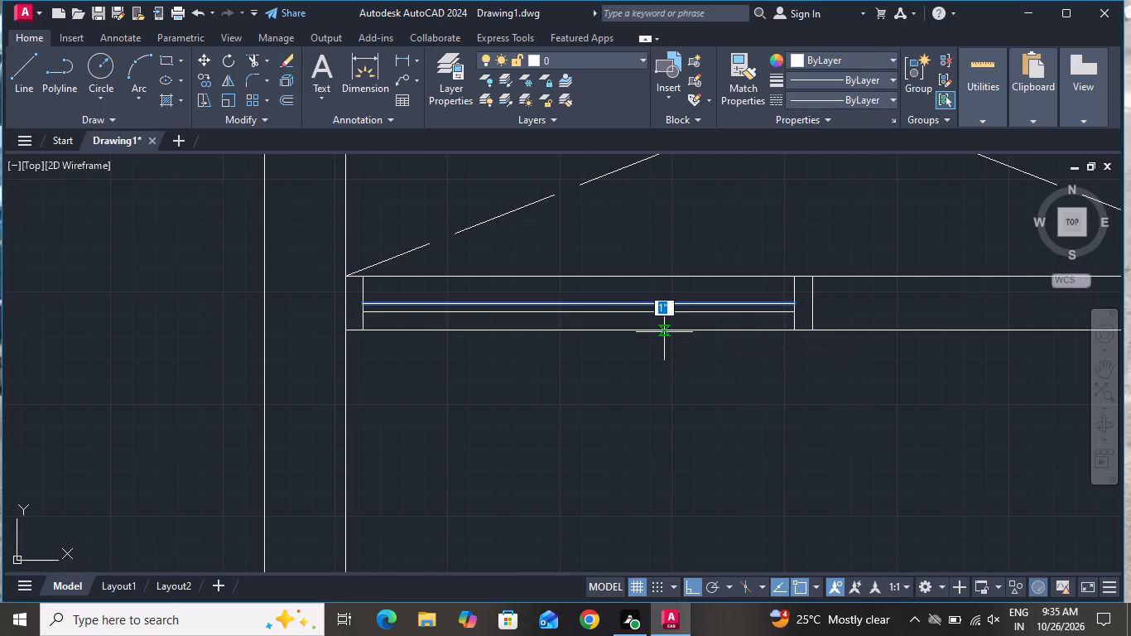
pyautogui.scroll(1, 662, 332)
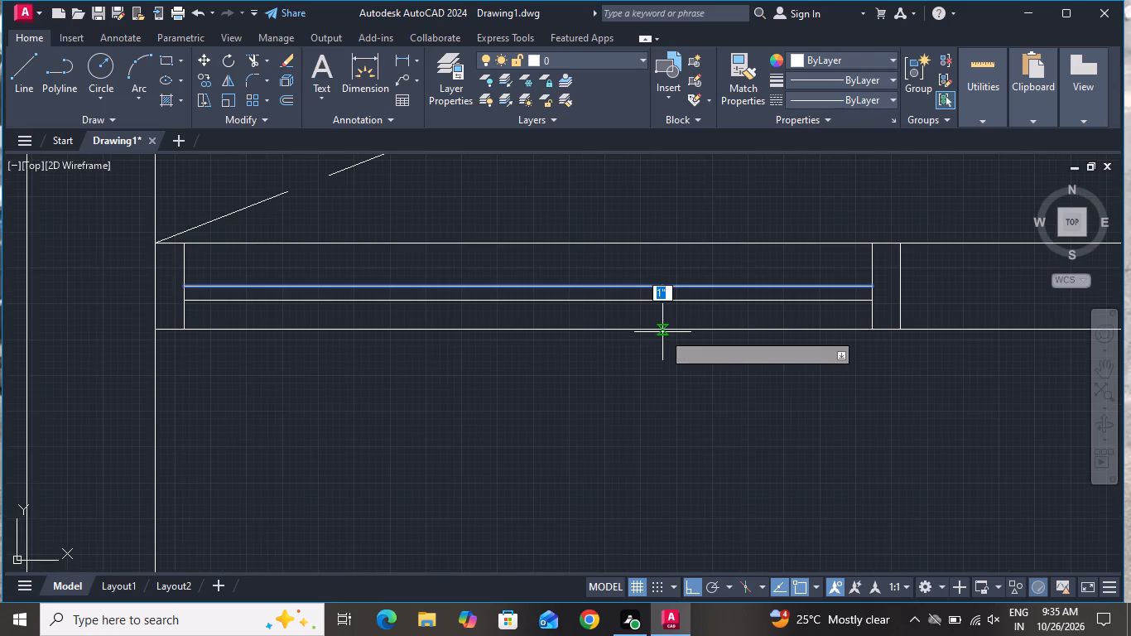
pyautogui.click(662, 323)
pyautogui.click(652, 286)
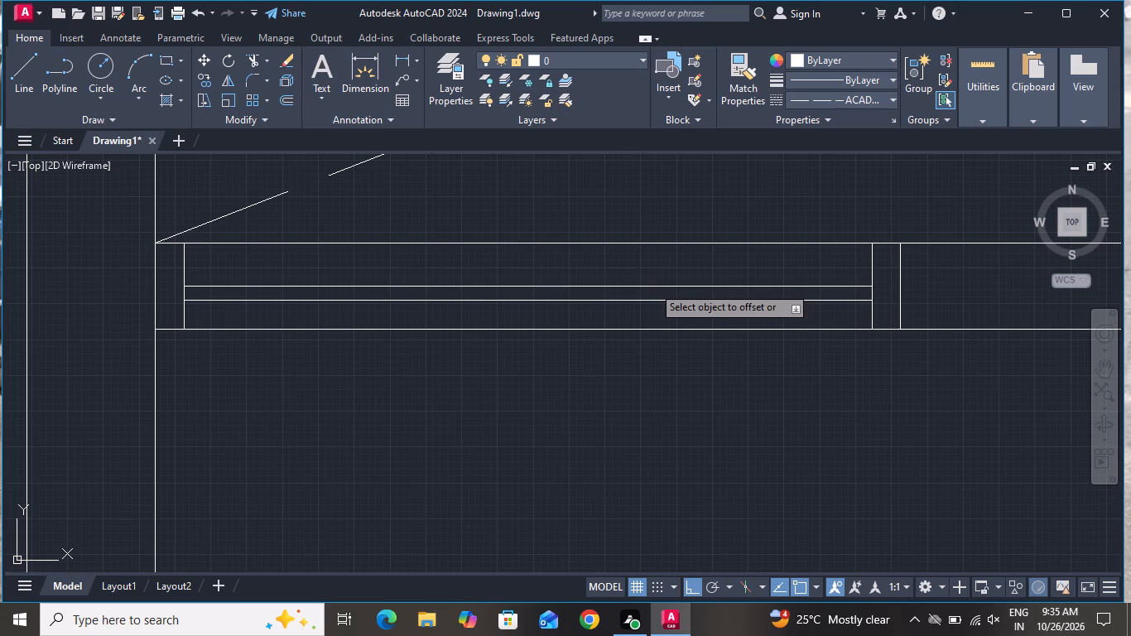
pyautogui.click(653, 277)
pyautogui.rightClick(643, 369)
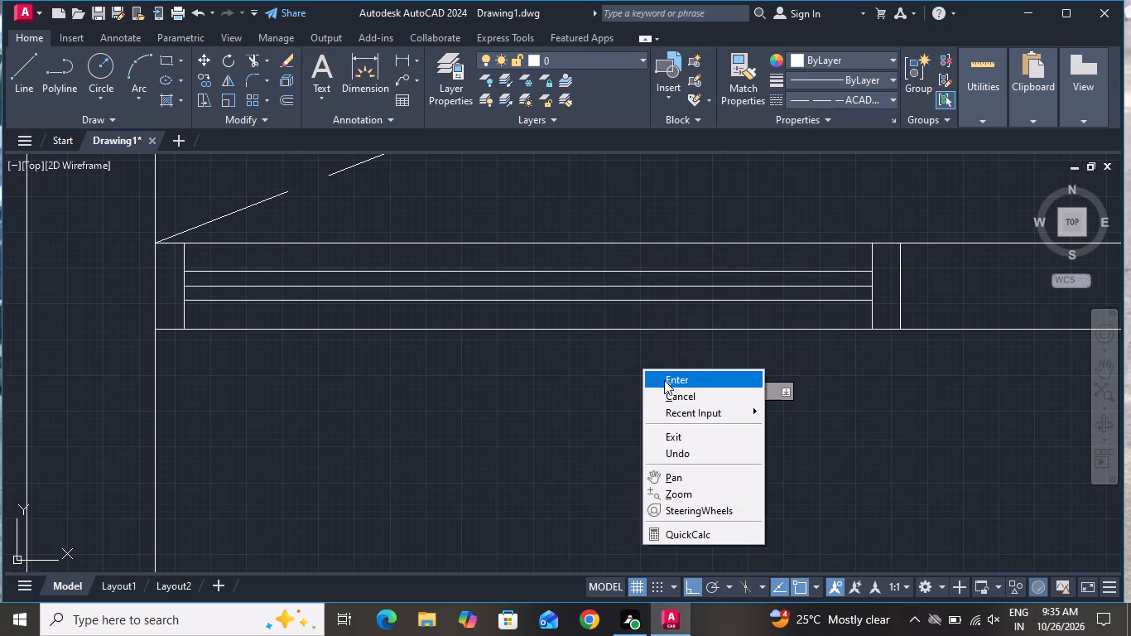
pyautogui.click(671, 394)
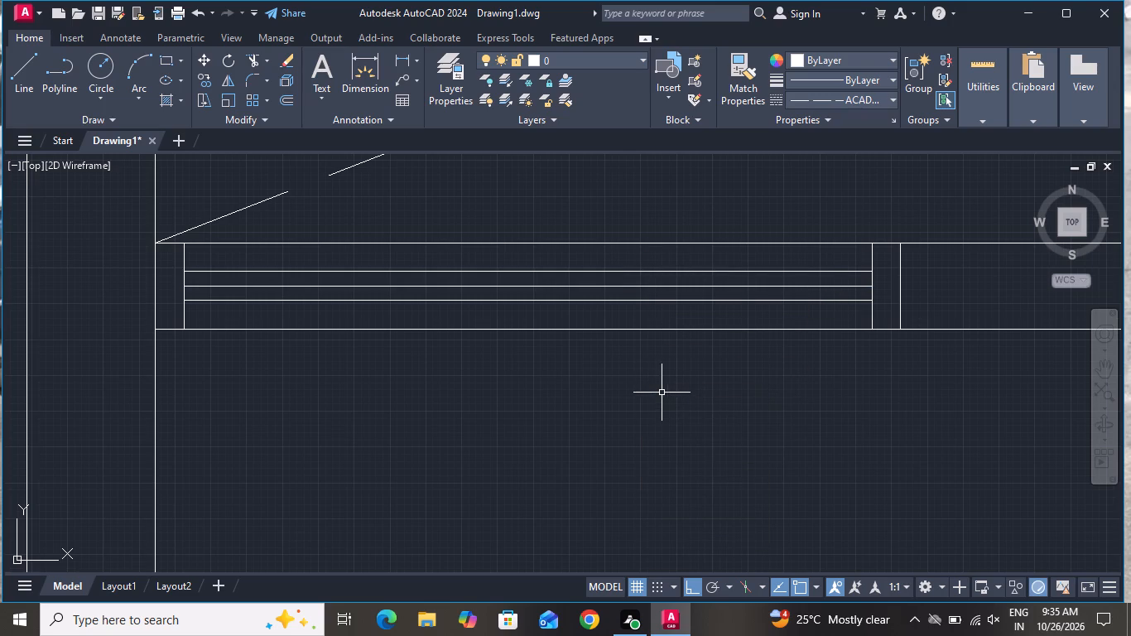
# Delete the original centre line between the two offset lines in the opening.
pyautogui.scroll(1, 497, 296)
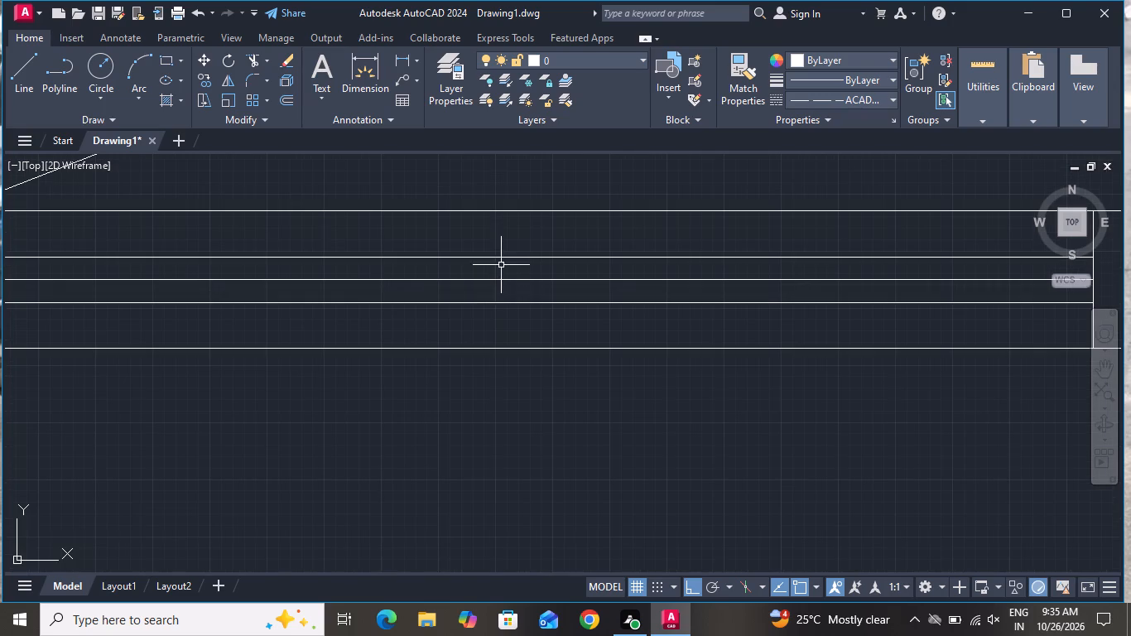
pyautogui.click(500, 277)
pyautogui.click(488, 282)
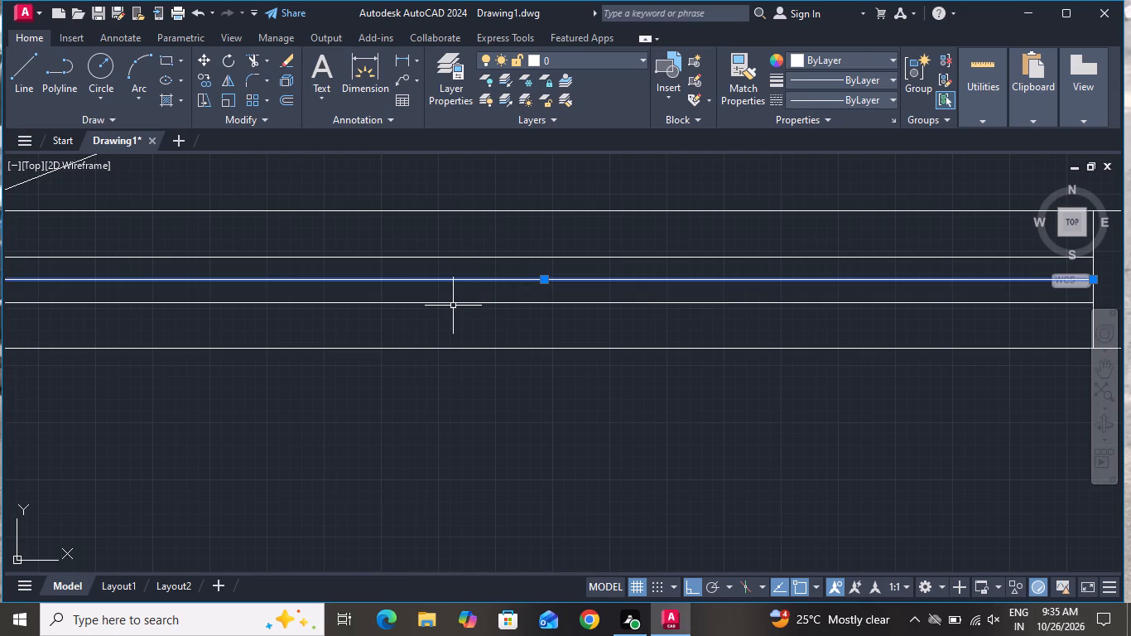
pyautogui.press('Delete')
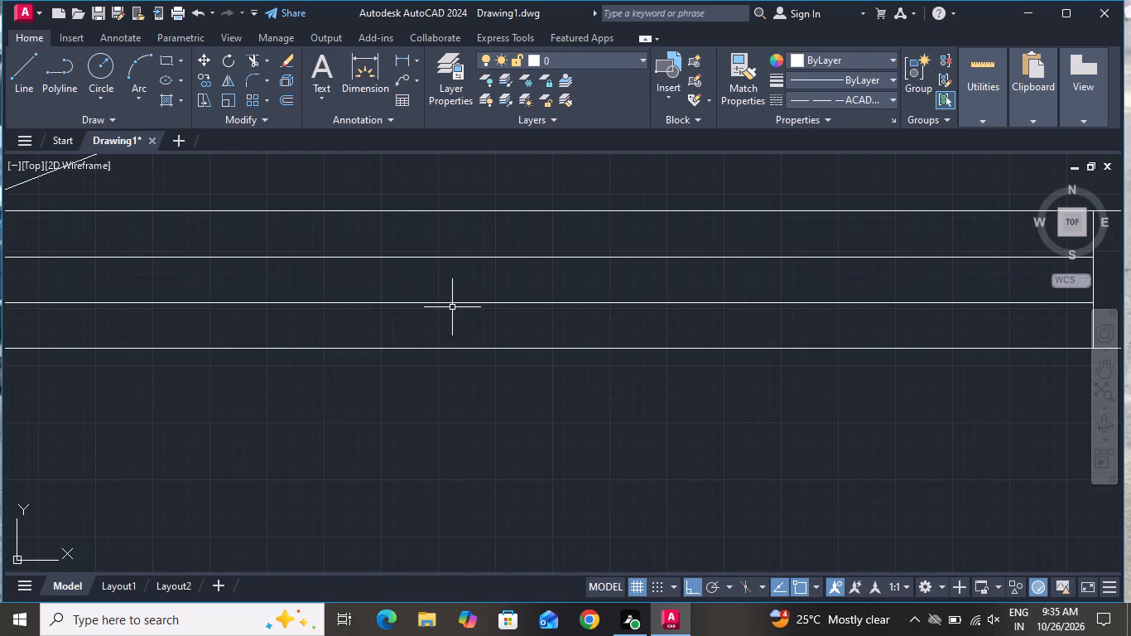
# Draw a short vertical line across the wall below the small room beside the crossed room, at its lower-right inner corner.
pyautogui.scroll(-2, 522, 325)
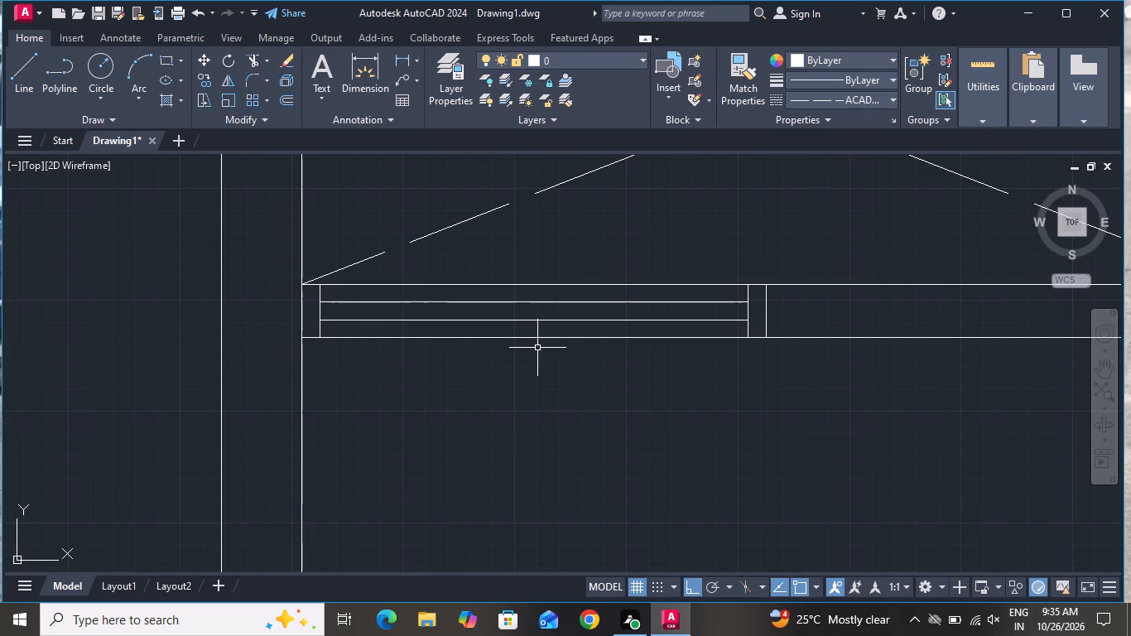
pyautogui.scroll(-4, 537, 348)
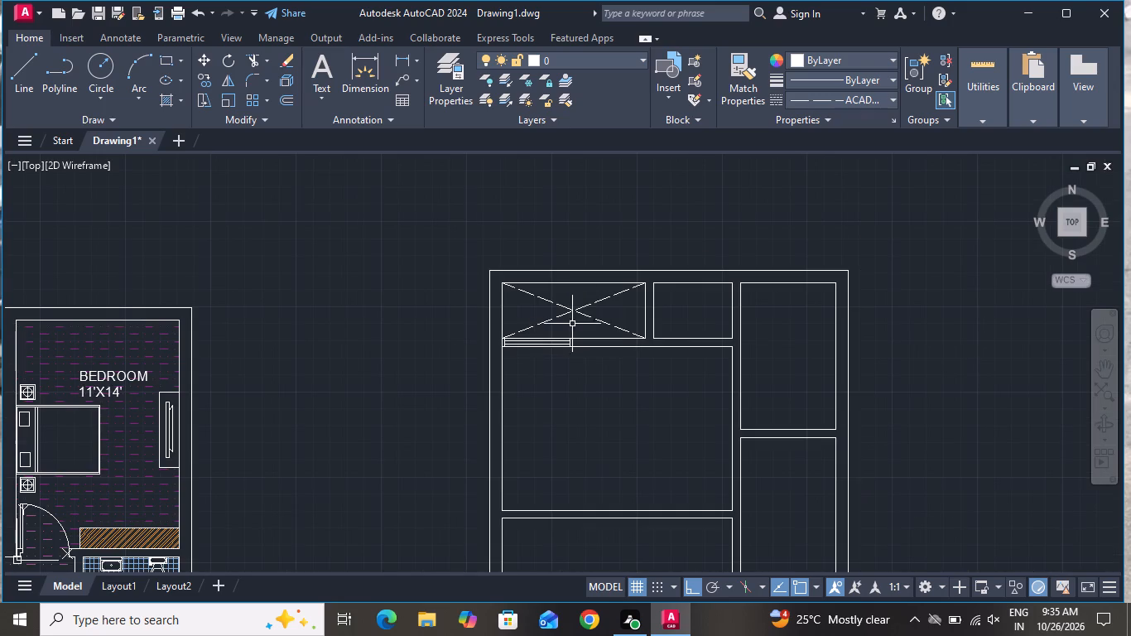
pyautogui.click(22, 55)
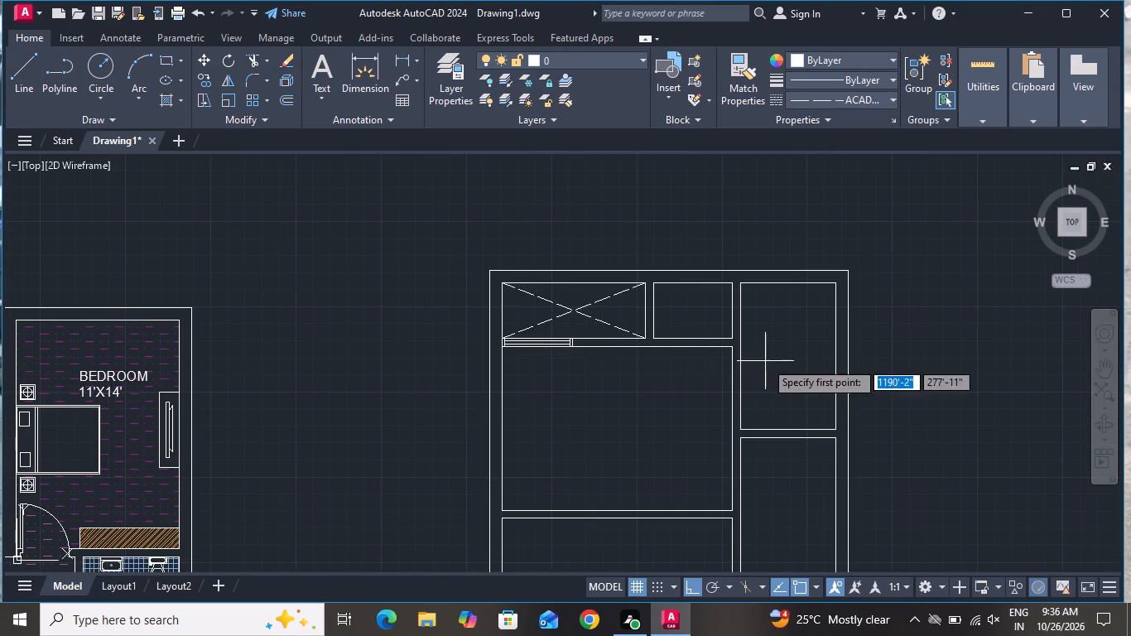
pyautogui.scroll(4, 758, 346)
pyautogui.click(664, 332)
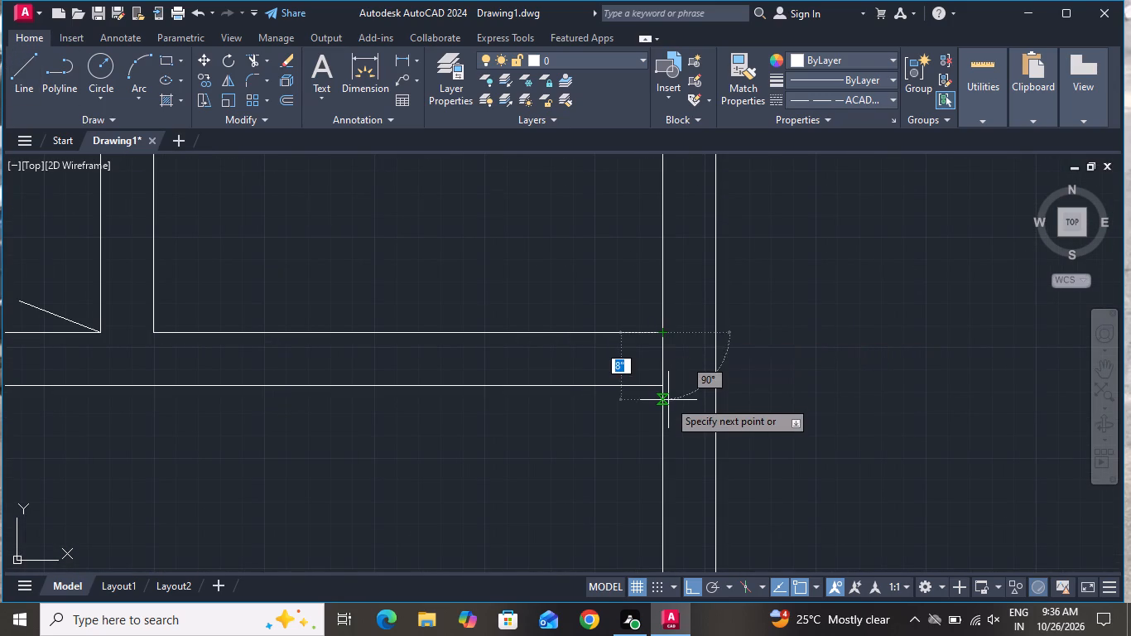
pyautogui.click(661, 385)
pyautogui.rightClick(661, 385)
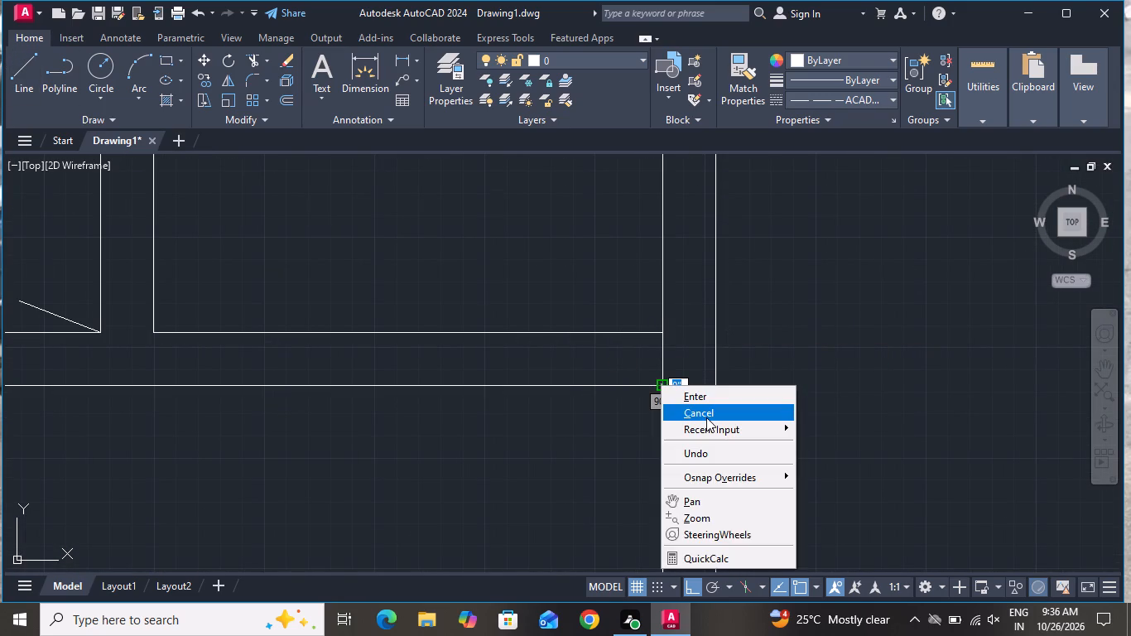
pyautogui.click(706, 417)
# Offset the short vertical line 3" to the left, inside the wall below the small room.
pyautogui.press('o')
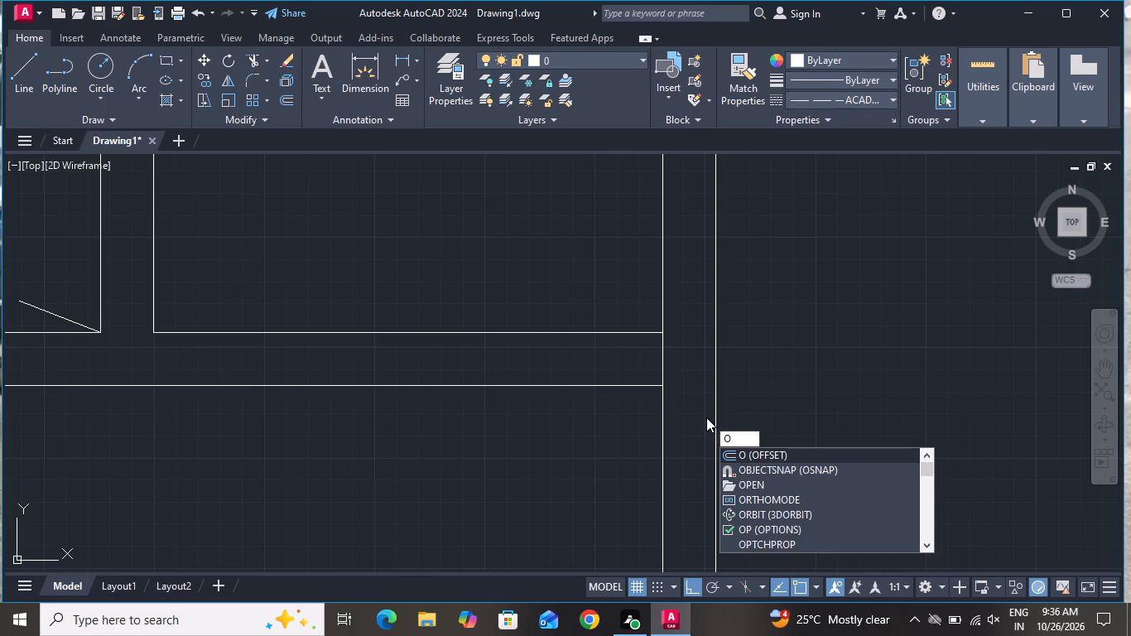
pyautogui.press('space')
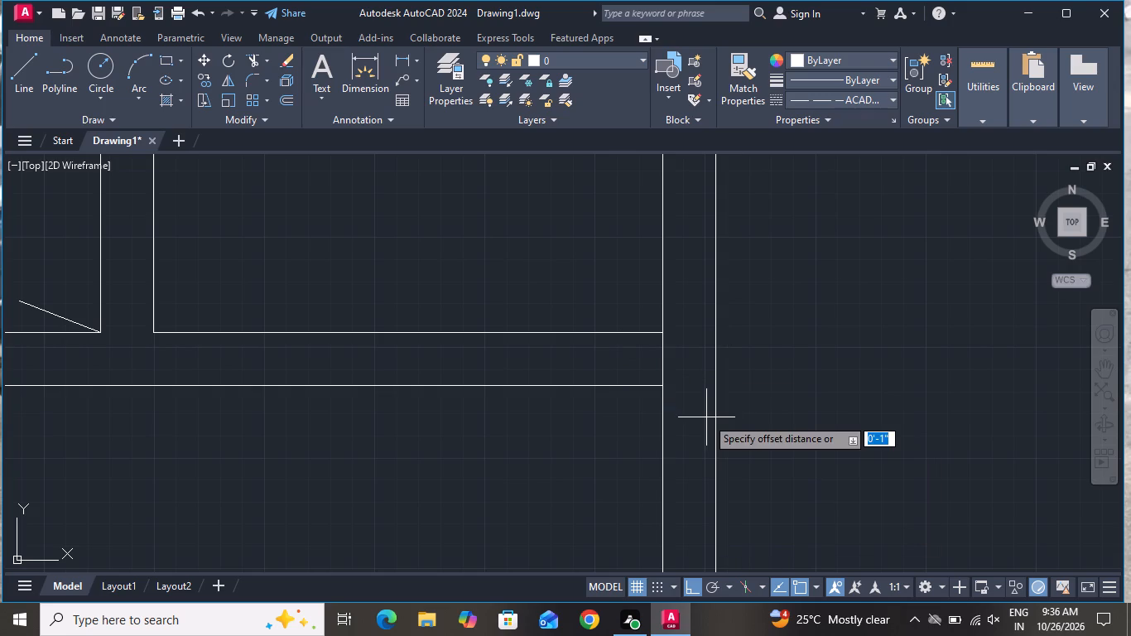
pyautogui.press('3')
pyautogui.hotkey('shift', '"')
pyautogui.press('Return')
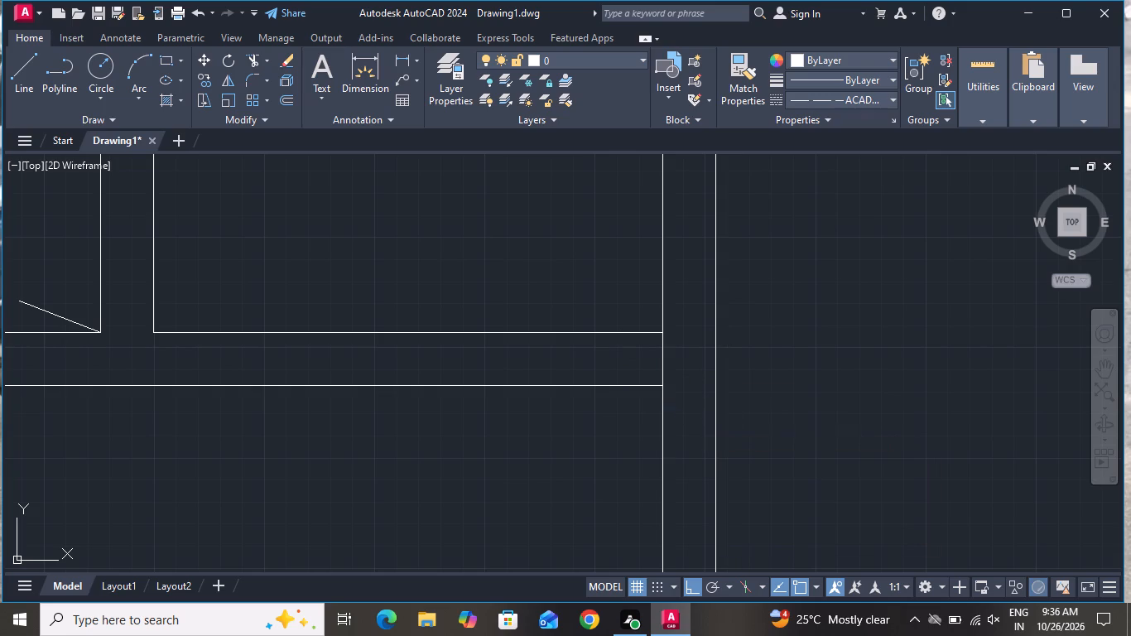
pyautogui.click(664, 359)
pyautogui.click(632, 368)
pyautogui.rightClick(629, 370)
pyautogui.click(645, 397)
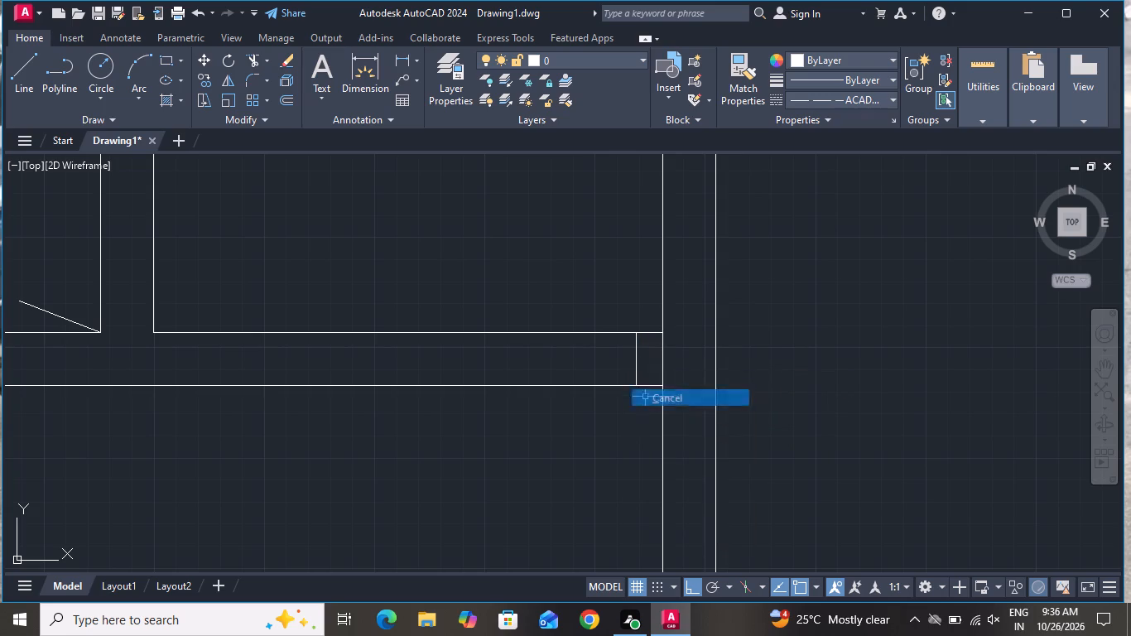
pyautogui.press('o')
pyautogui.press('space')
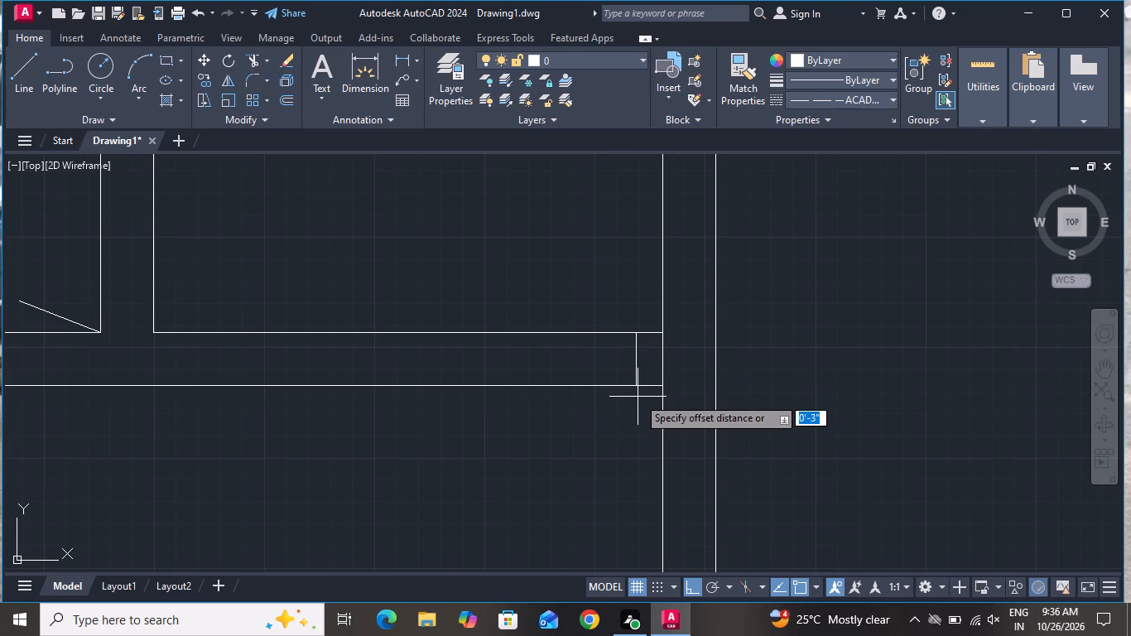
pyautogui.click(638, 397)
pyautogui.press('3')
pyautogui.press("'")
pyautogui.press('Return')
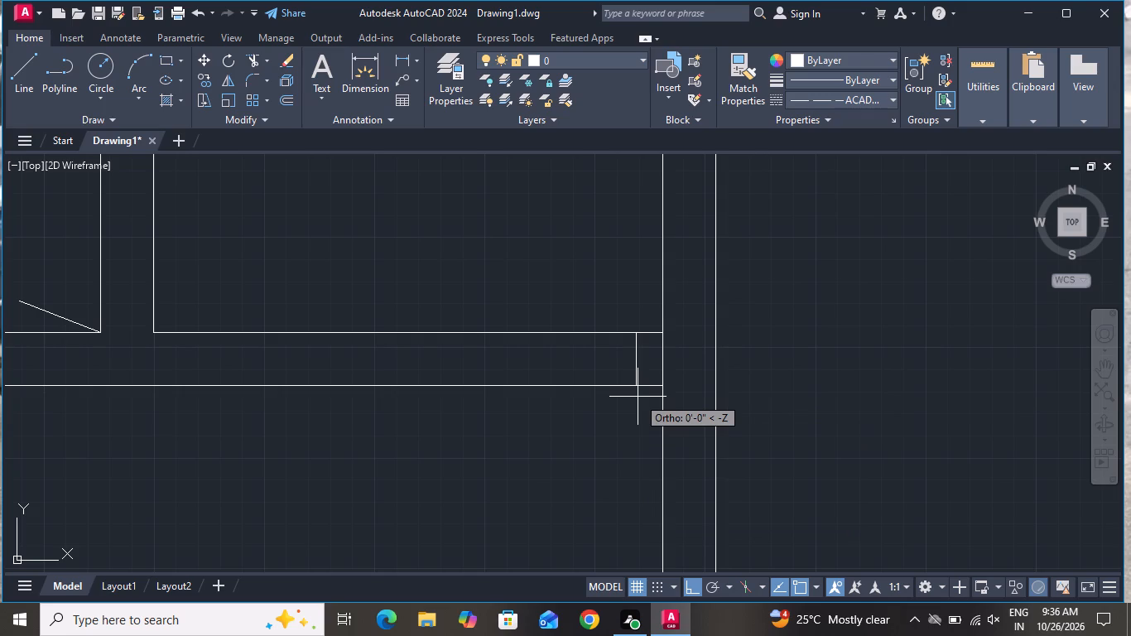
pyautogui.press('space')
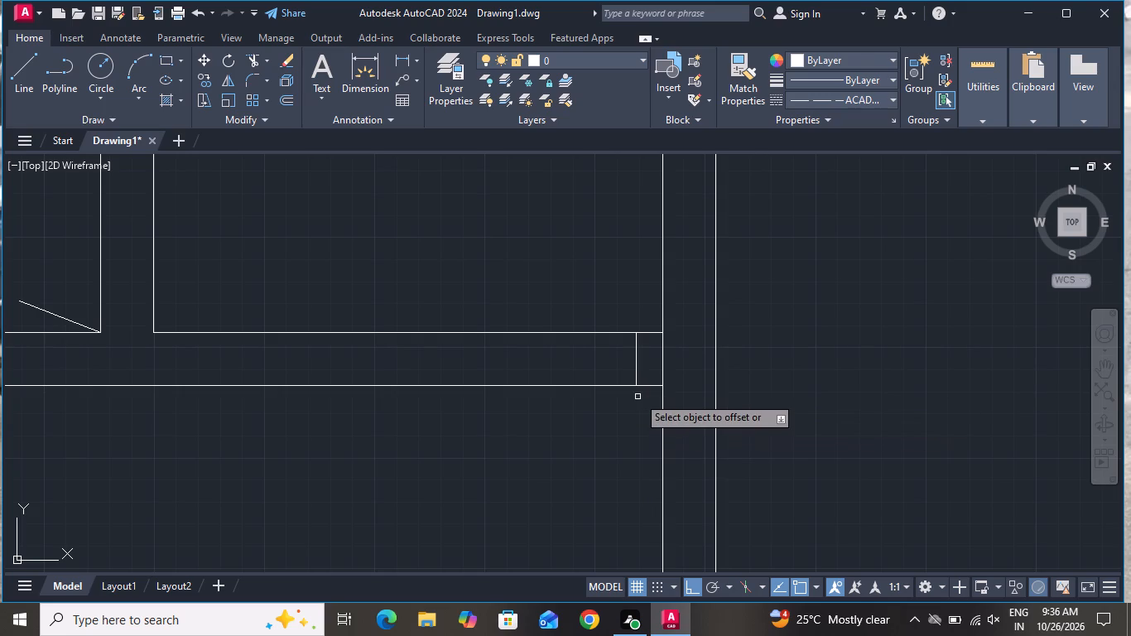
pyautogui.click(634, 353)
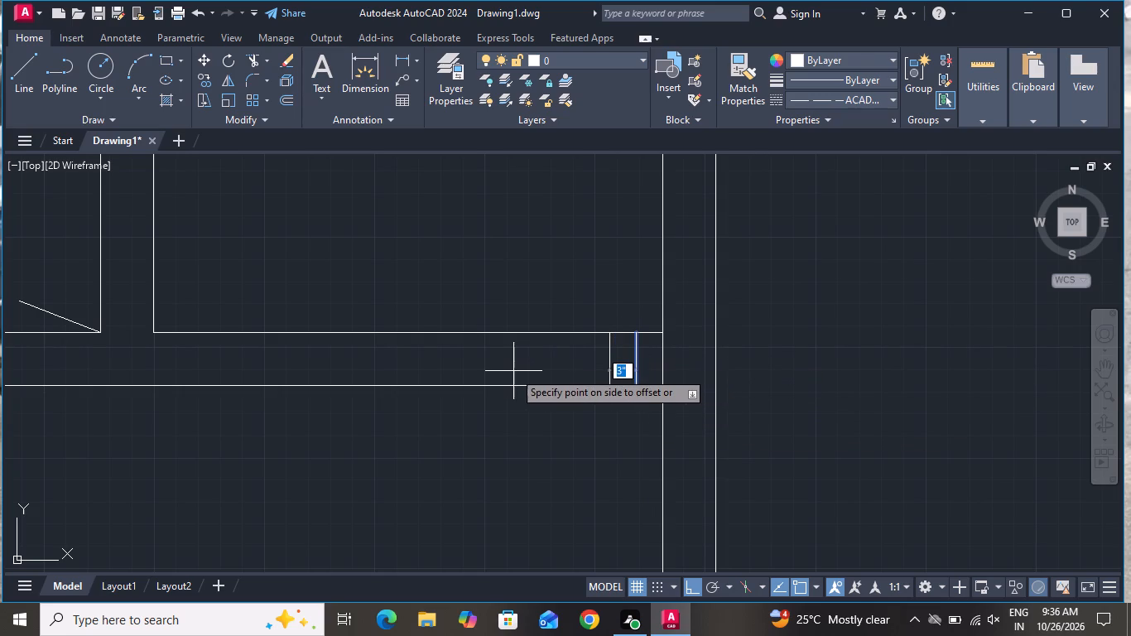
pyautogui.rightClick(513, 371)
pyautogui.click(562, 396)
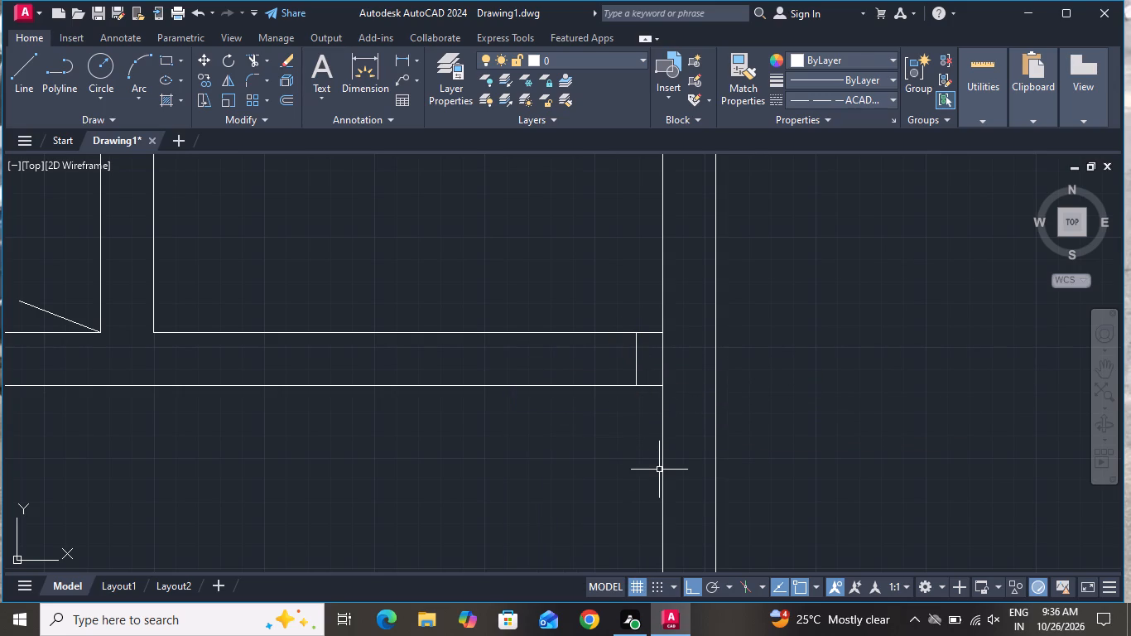
# Offset the new jamb line 3' to the left along the wall below the small room to mark the door opening's far side.
pyautogui.write("O 3'")
pyautogui.press('Return')
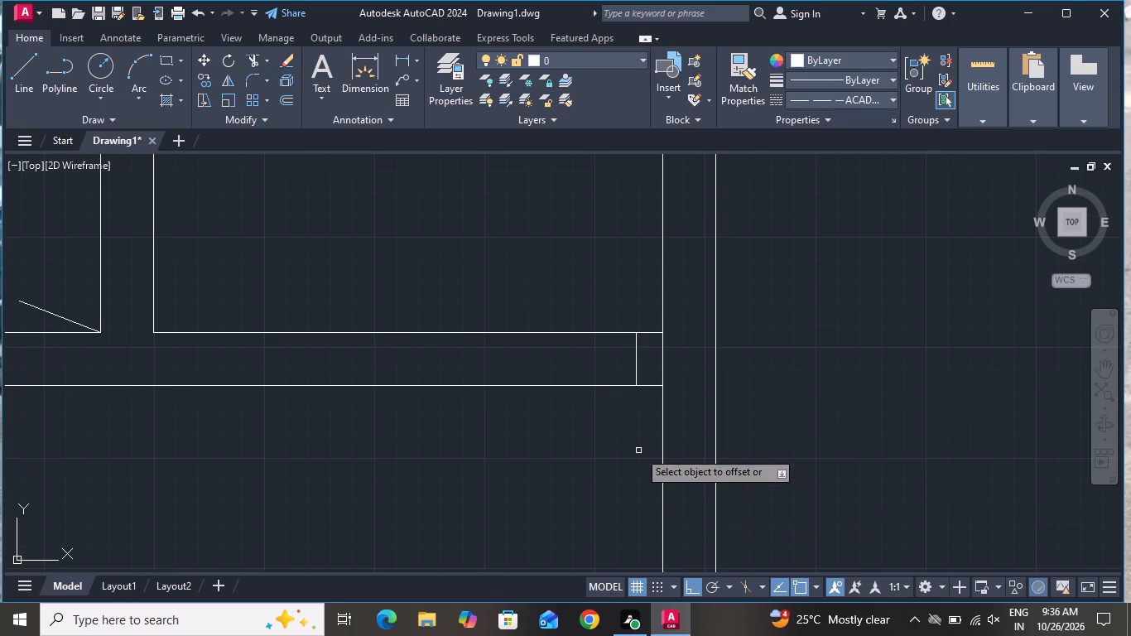
pyautogui.scroll(1, 654, 358)
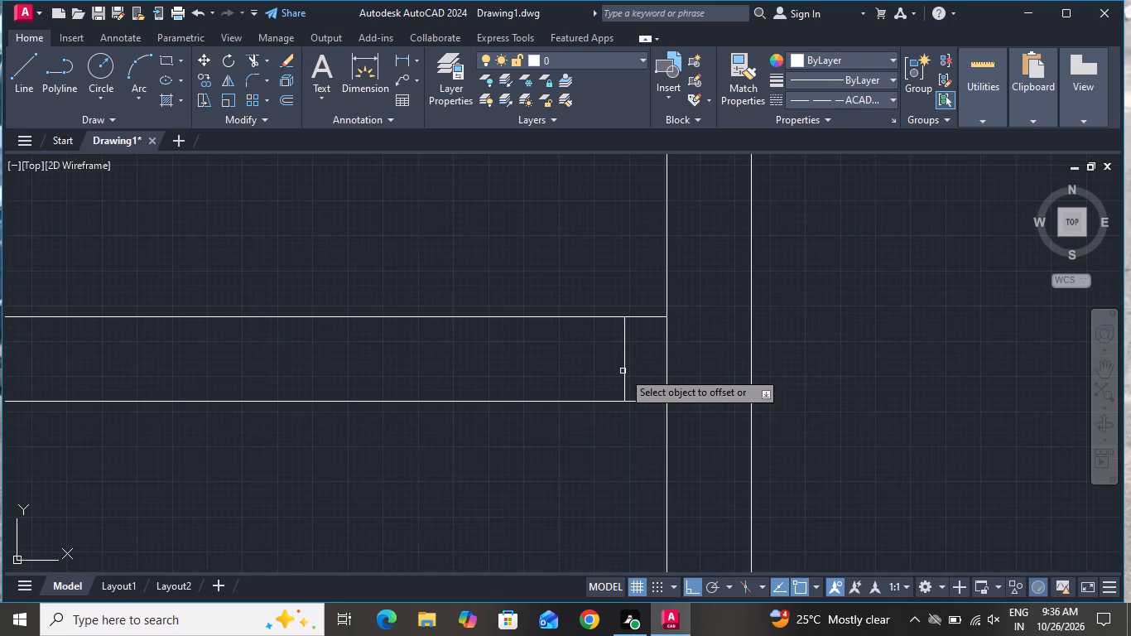
pyautogui.scroll(1, 623, 371)
pyautogui.click(623, 373)
pyautogui.click(431, 391)
pyautogui.scroll(-3, 618, 384)
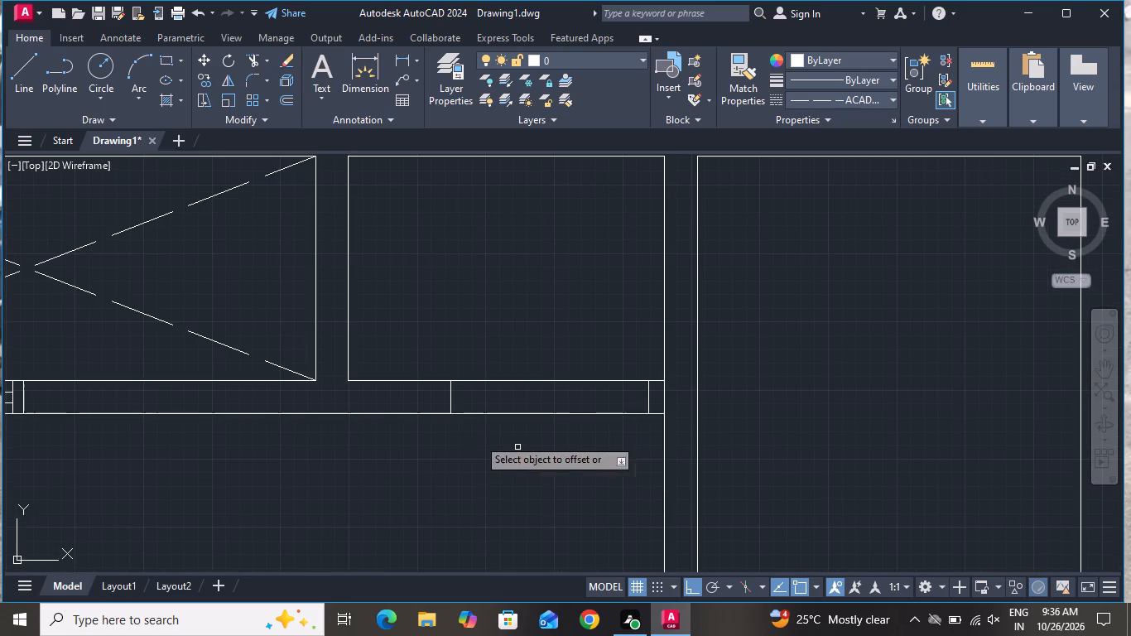
# Draw a 3' vertical line upward from the midpoint of the door opening's right jamb below the small room.
pyautogui.rightClick(447, 426)
pyautogui.click(460, 449)
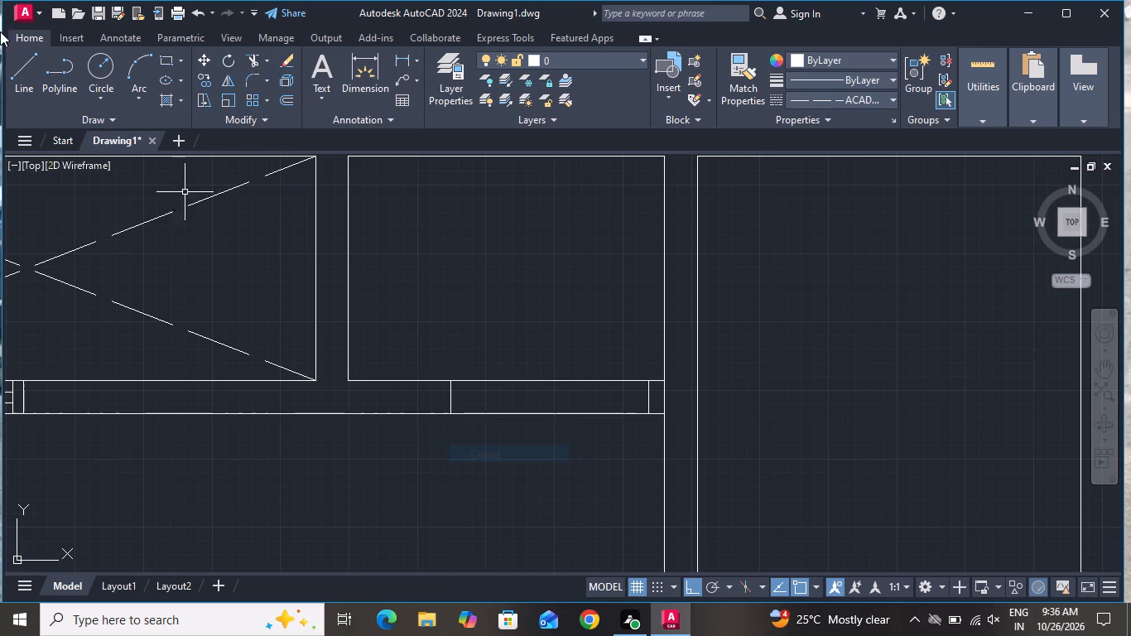
pyautogui.click(25, 56)
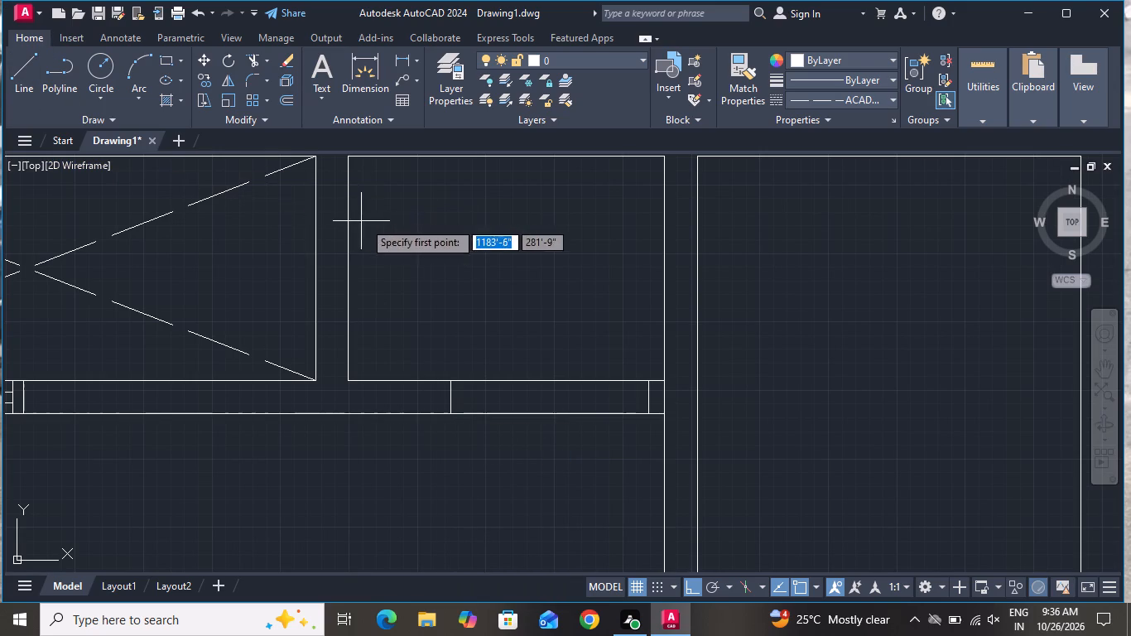
pyautogui.scroll(1, 455, 247)
pyautogui.scroll(-2, 628, 297)
pyautogui.scroll(2, 677, 383)
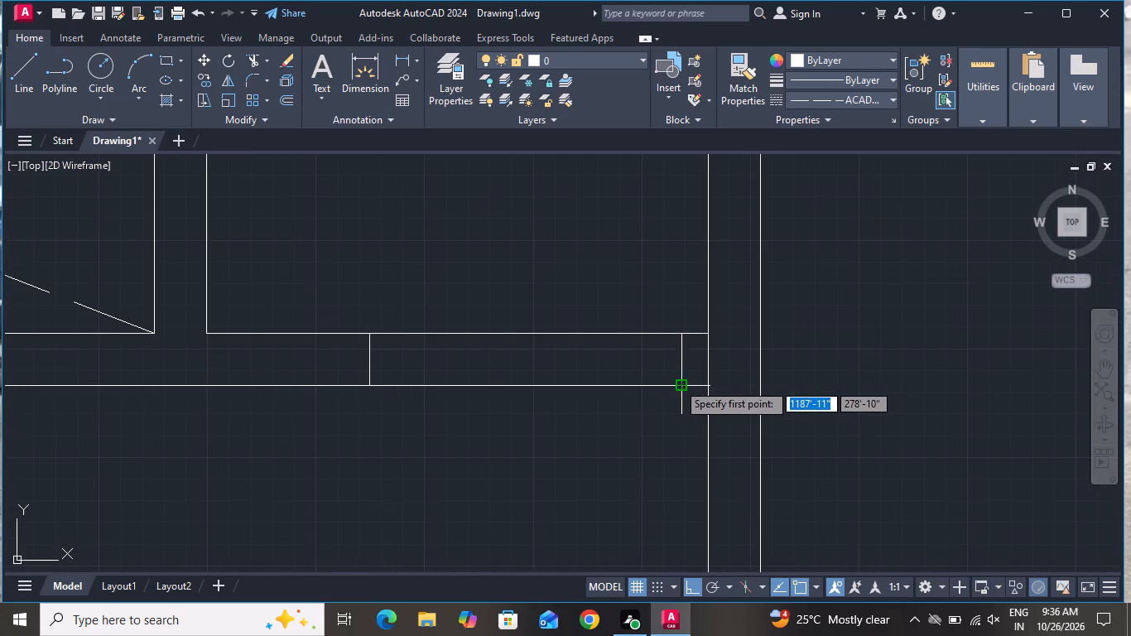
pyautogui.click(685, 362)
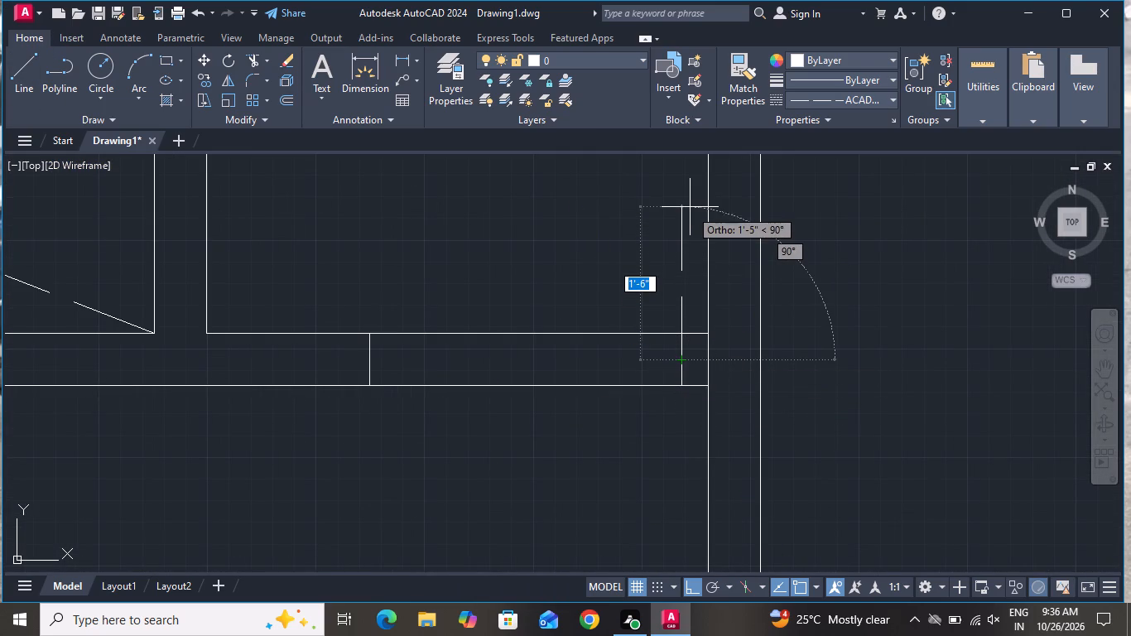
pyautogui.press('3')
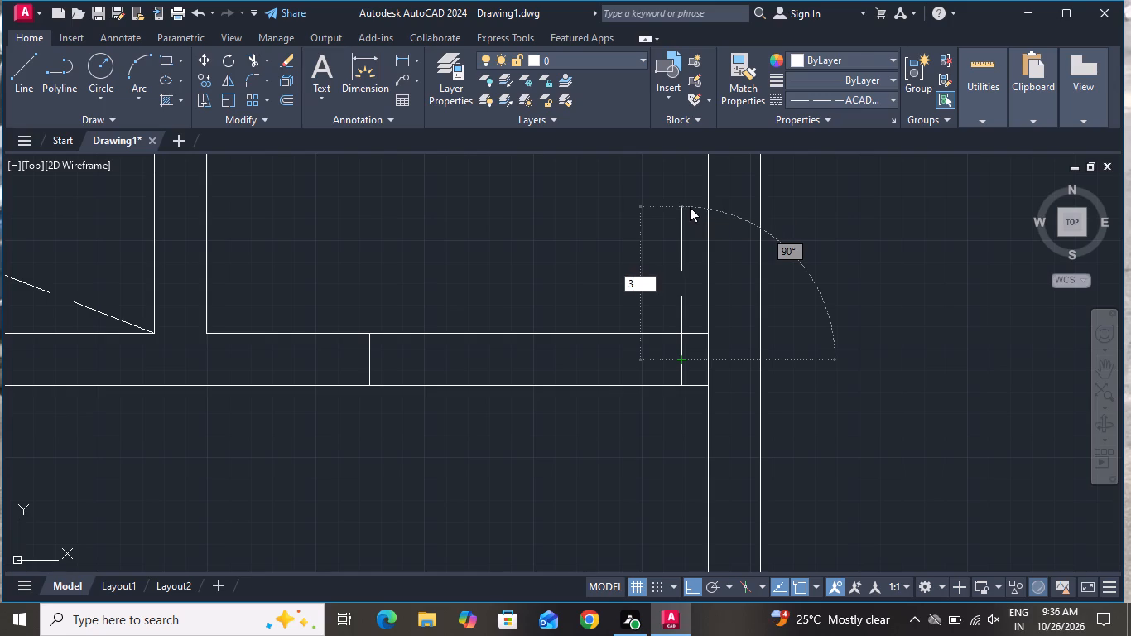
pyautogui.press("'")
pyautogui.press('Return')
pyautogui.scroll(-4, 691, 234)
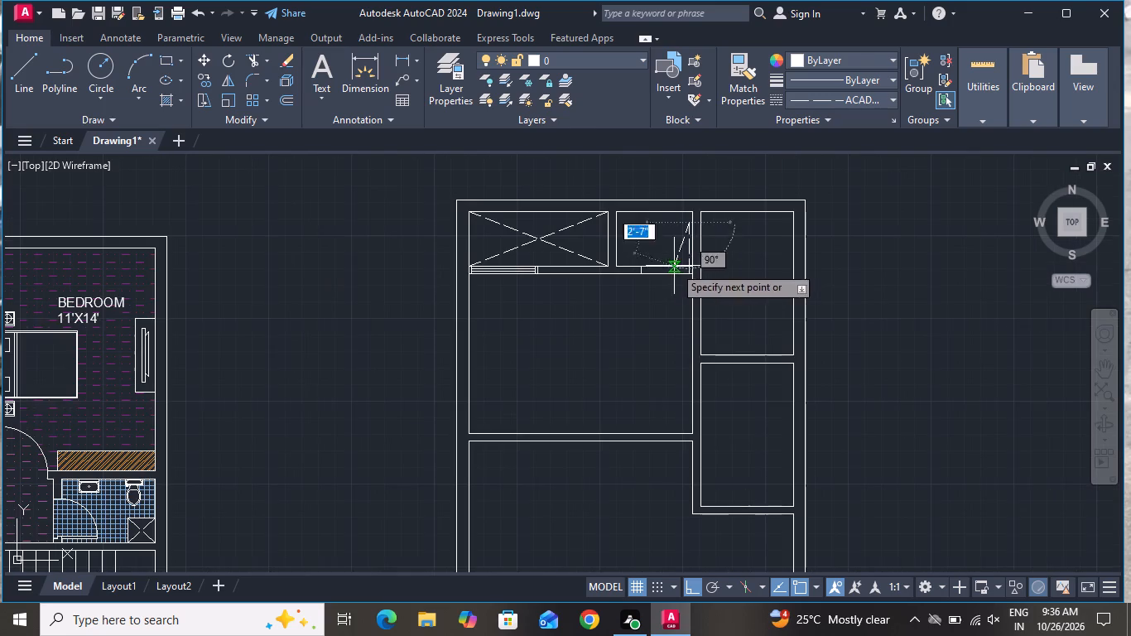
pyautogui.rightClick(655, 258)
pyautogui.click(671, 273)
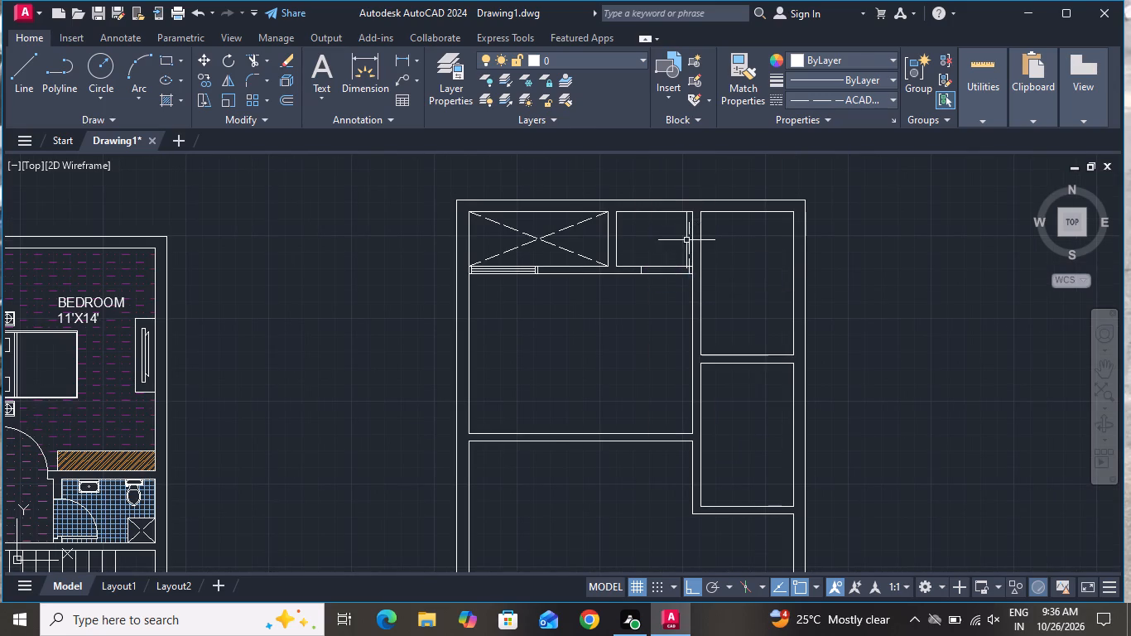
# Set the linetype of the 3' door leaf line in the small room to ByLayer.
pyautogui.scroll(3, 695, 227)
pyautogui.click(678, 240)
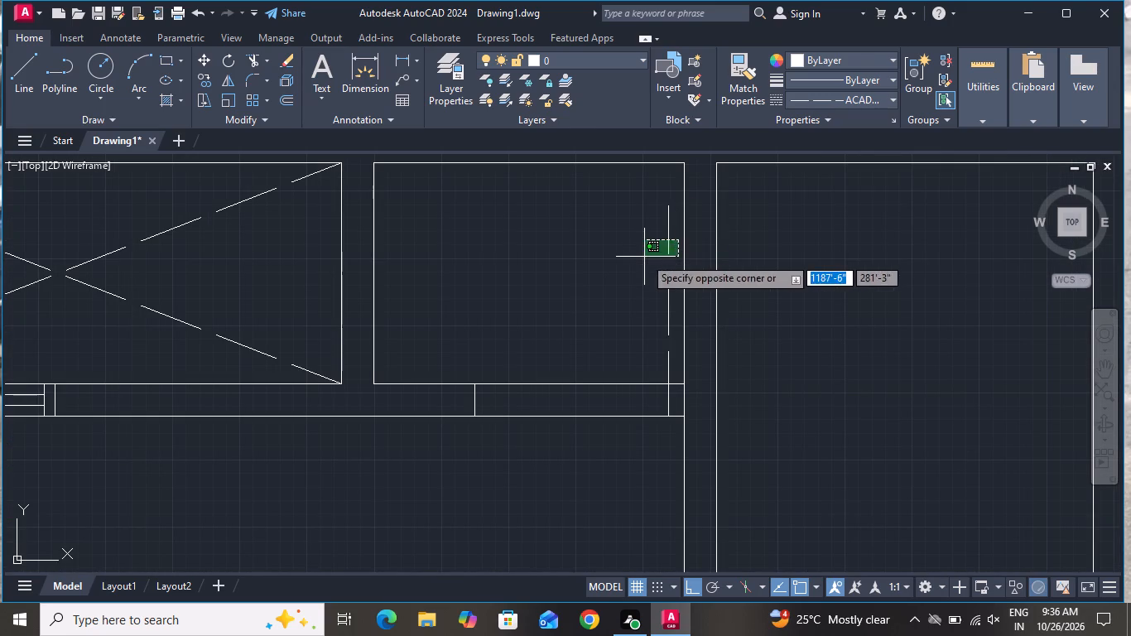
pyautogui.click(644, 257)
pyautogui.click(871, 108)
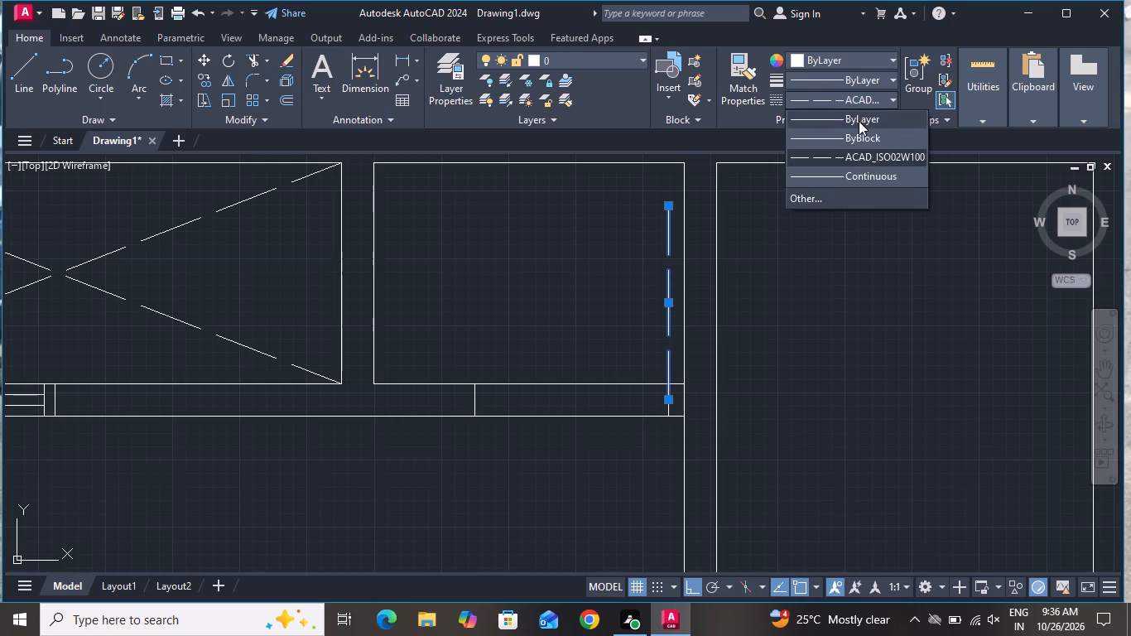
pyautogui.click(859, 121)
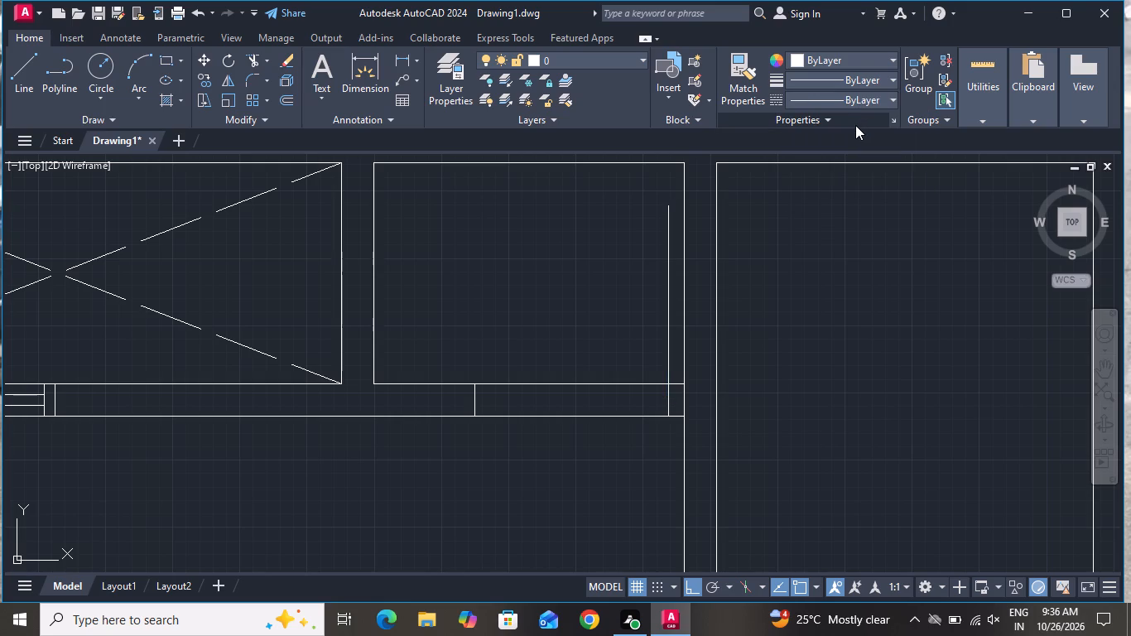
# Offset the door leaf line 2" to the left to give the leaf its thickness.
pyautogui.press('o')
pyautogui.press('space')
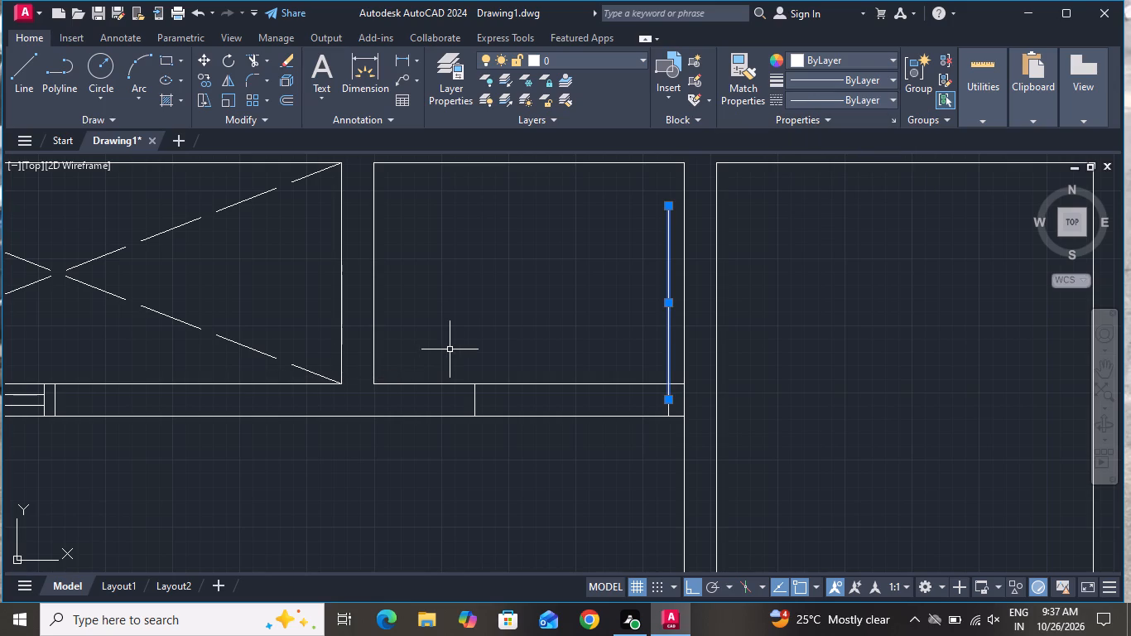
pyautogui.write('O')
pyautogui.press('space')
pyautogui.press('2')
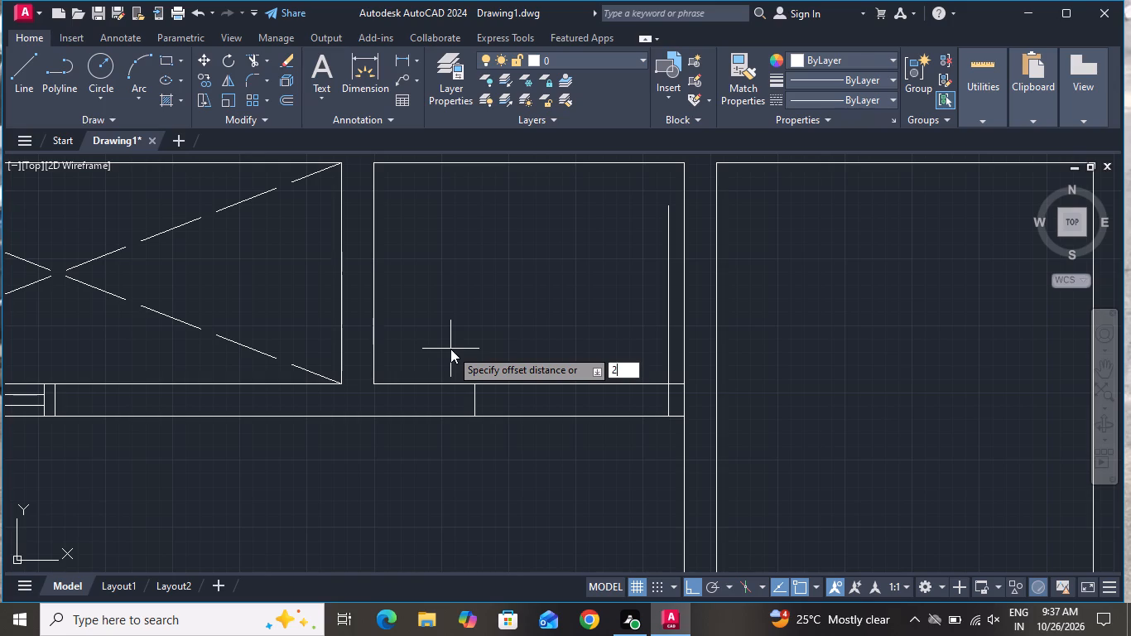
pyautogui.hotkey('shift', '"')
pyautogui.press('Return')
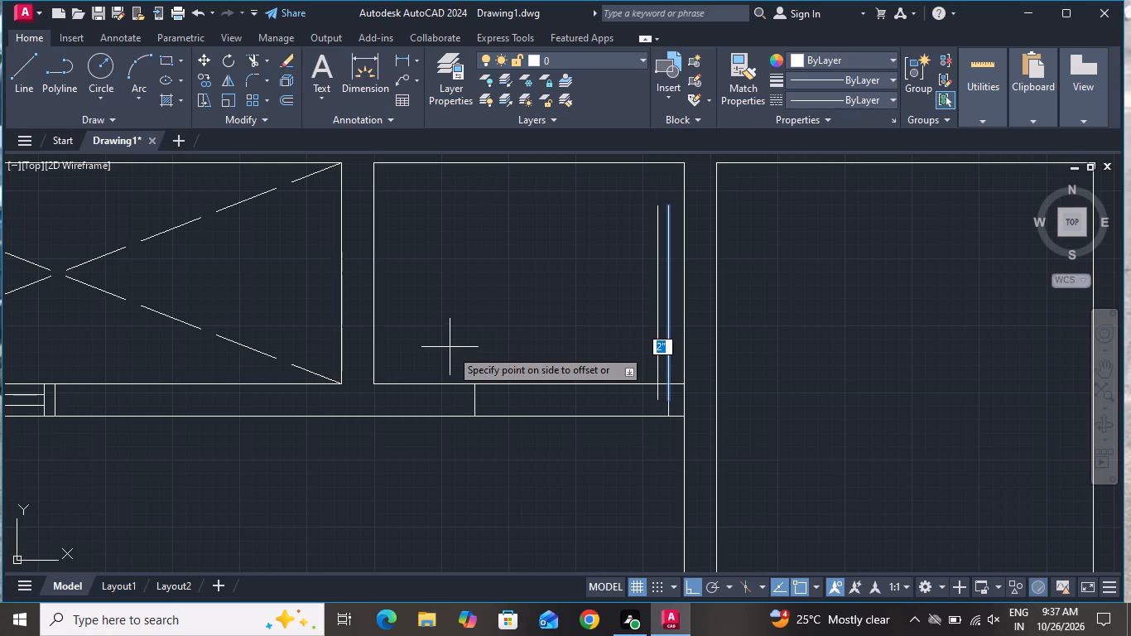
pyautogui.click(567, 290)
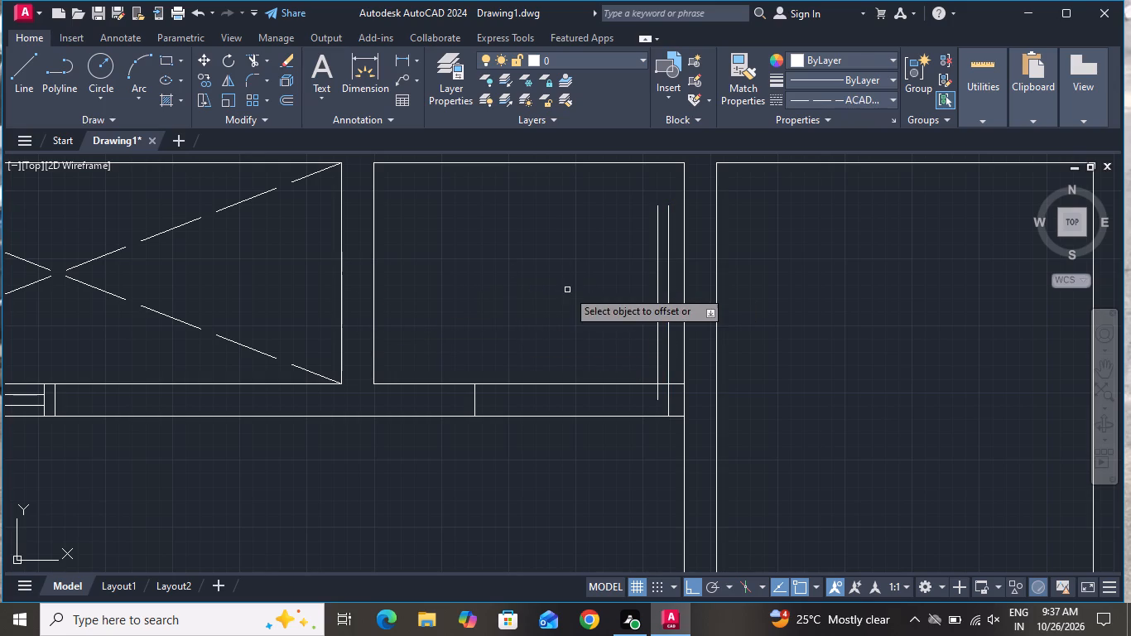
pyautogui.rightClick(529, 448)
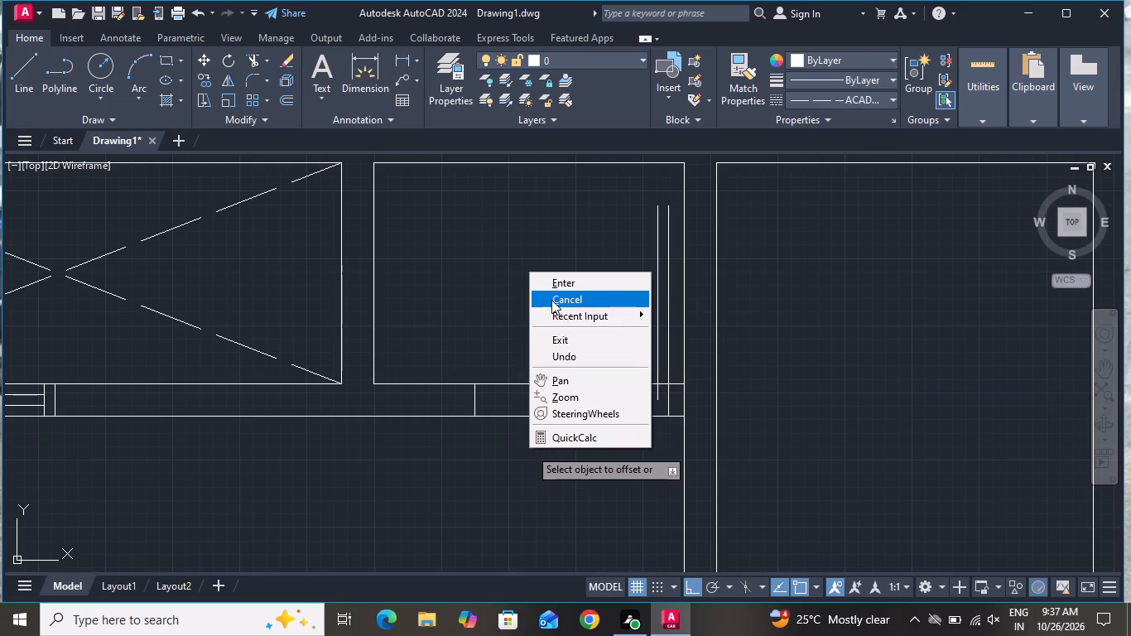
pyautogui.click(551, 300)
# Draw the door swing arc from the left jamb's midpoint through the inner leaf line's top end to the outer leaf line's top end.
pyautogui.press('a')
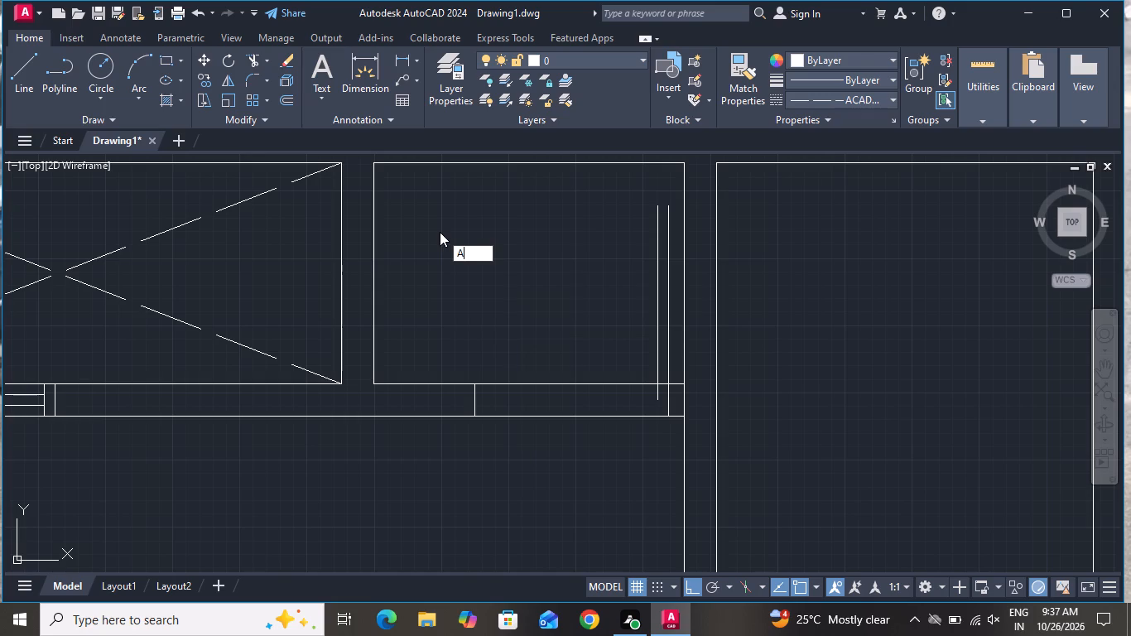
pyautogui.press('space')
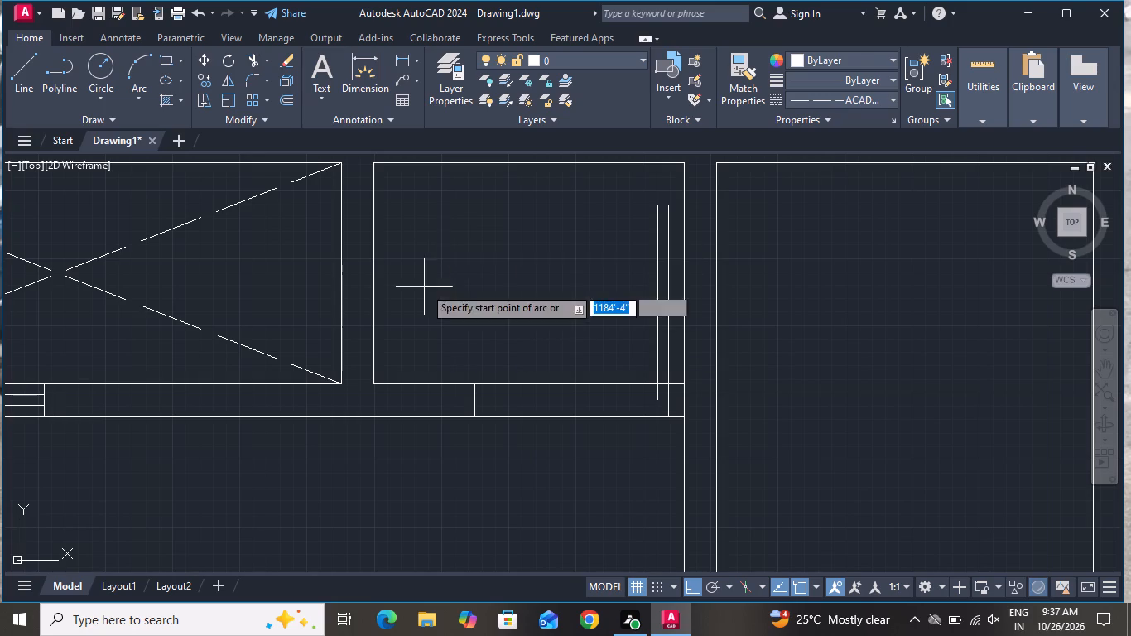
pyautogui.scroll(1, 421, 325)
pyautogui.click(501, 443)
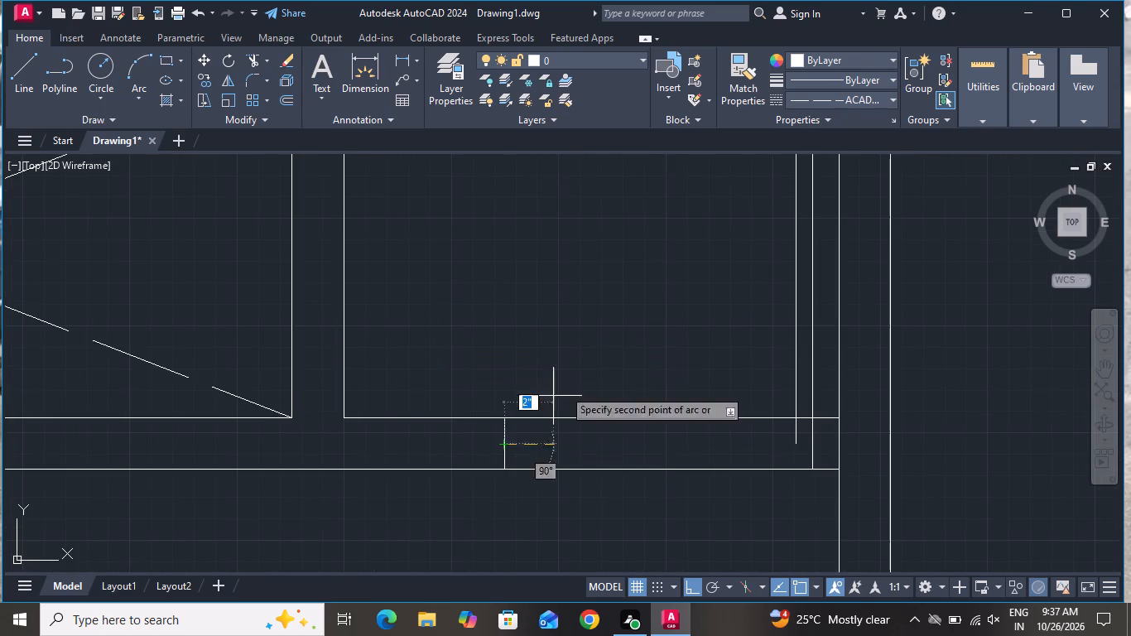
pyautogui.scroll(-3, 590, 349)
pyautogui.scroll(3, 638, 297)
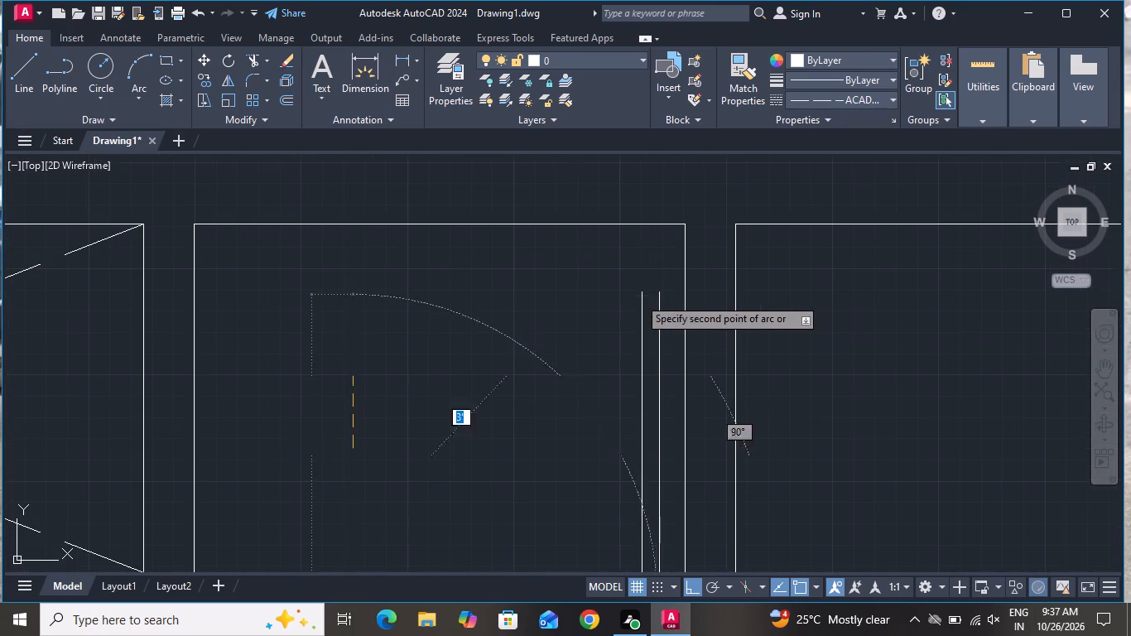
pyautogui.click(641, 296)
pyautogui.click(660, 294)
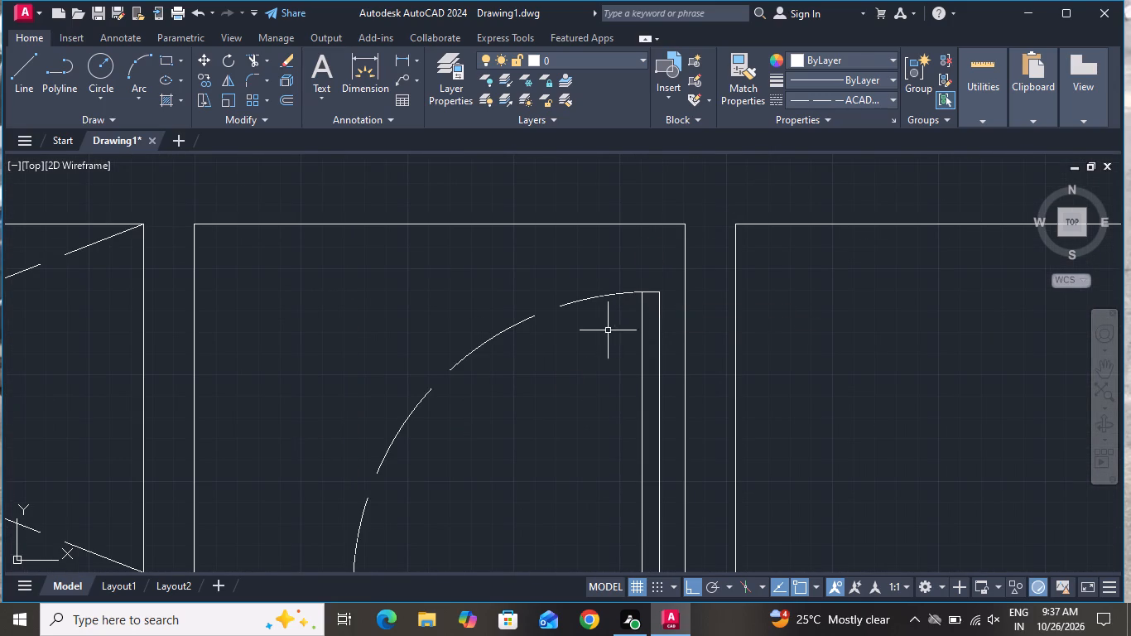
# Set the linetype of the door swing arc to ByLayer.
pyautogui.click(545, 299)
pyautogui.click(533, 347)
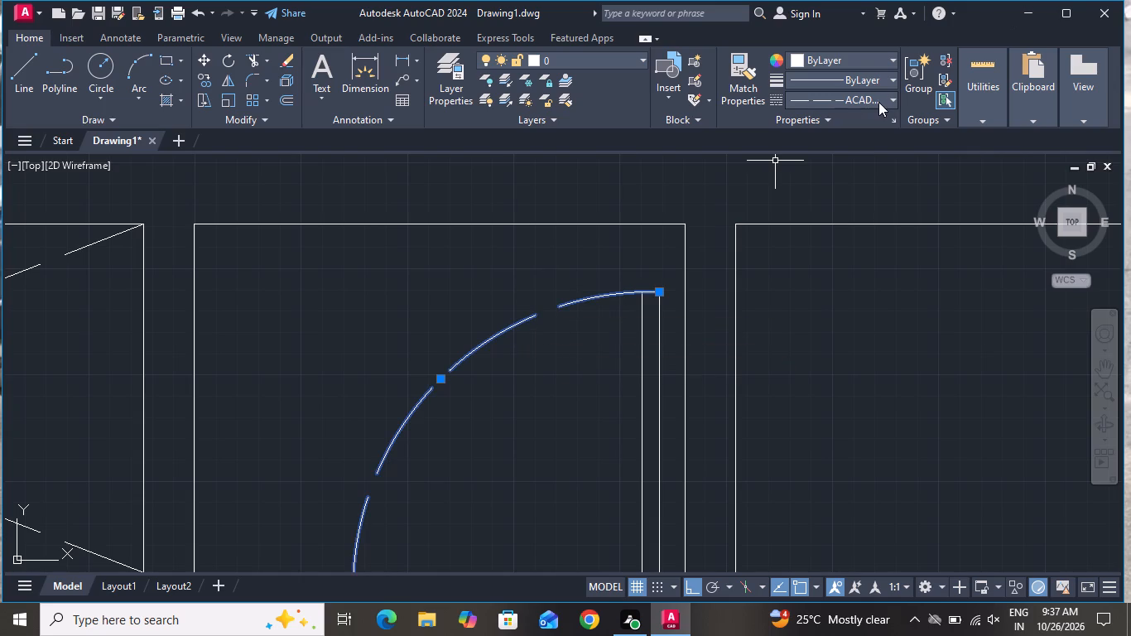
pyautogui.click(878, 102)
pyautogui.click(855, 119)
pyautogui.scroll(-2, 776, 235)
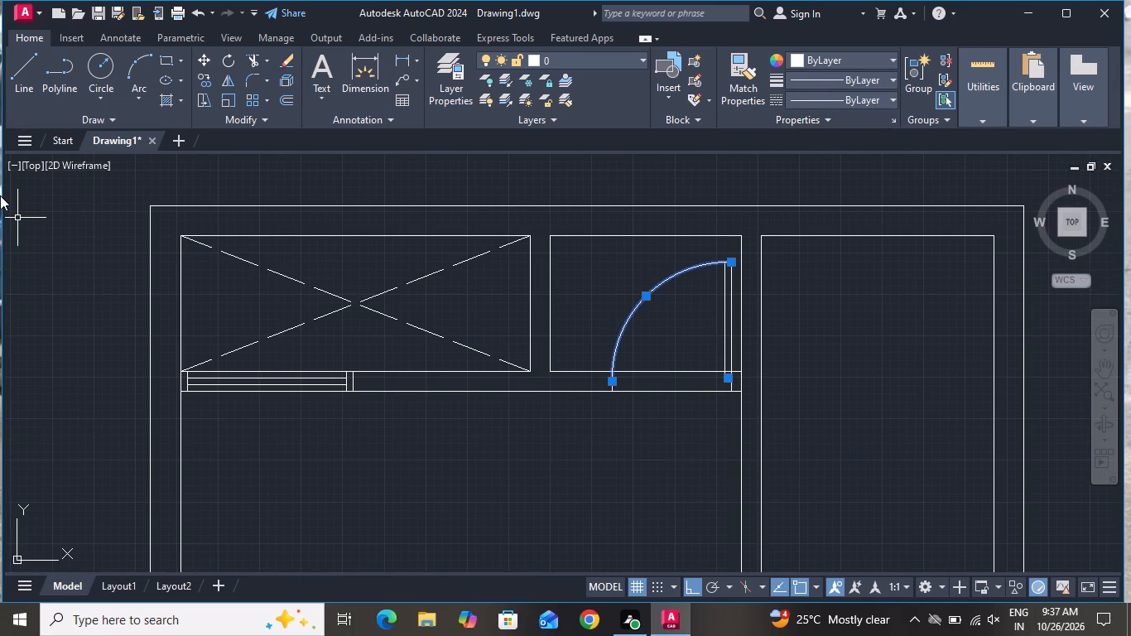
# Close the bottom of the door leaf with a 2" horizontal line between its inner line and the right jamb.
pyautogui.click(22, 75)
pyautogui.scroll(3, 727, 369)
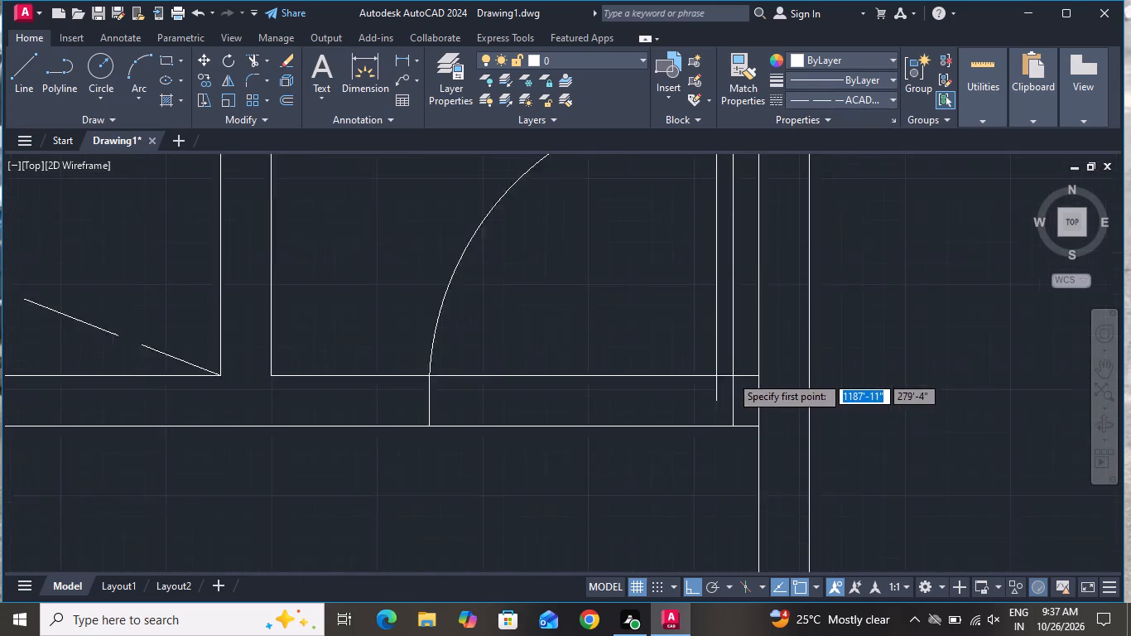
pyautogui.click(704, 418)
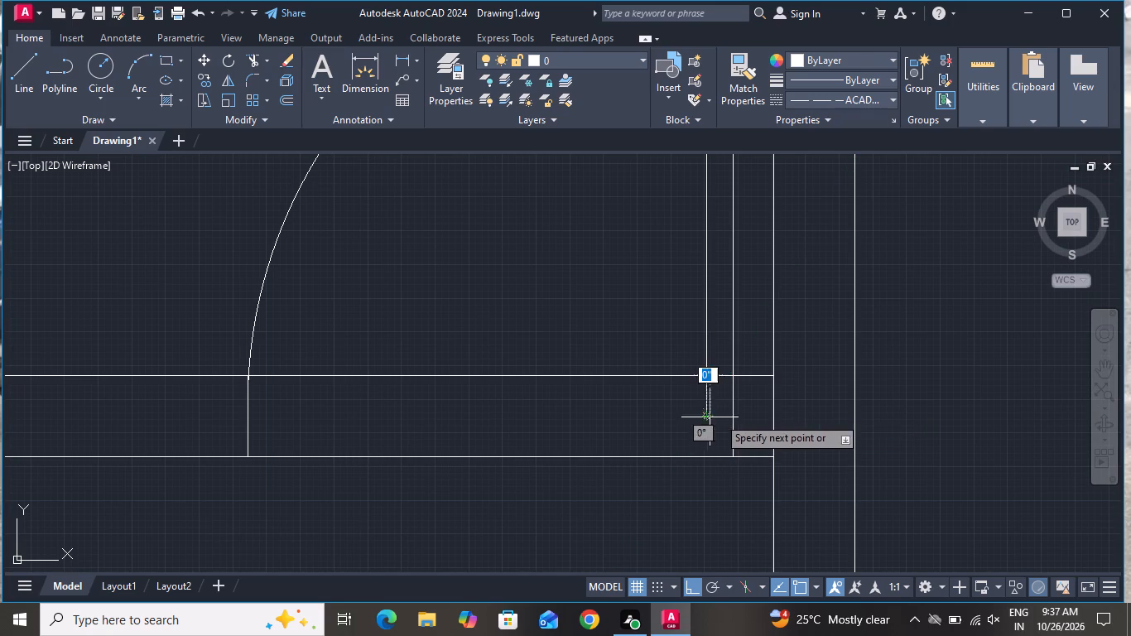
pyautogui.scroll(3, 752, 420)
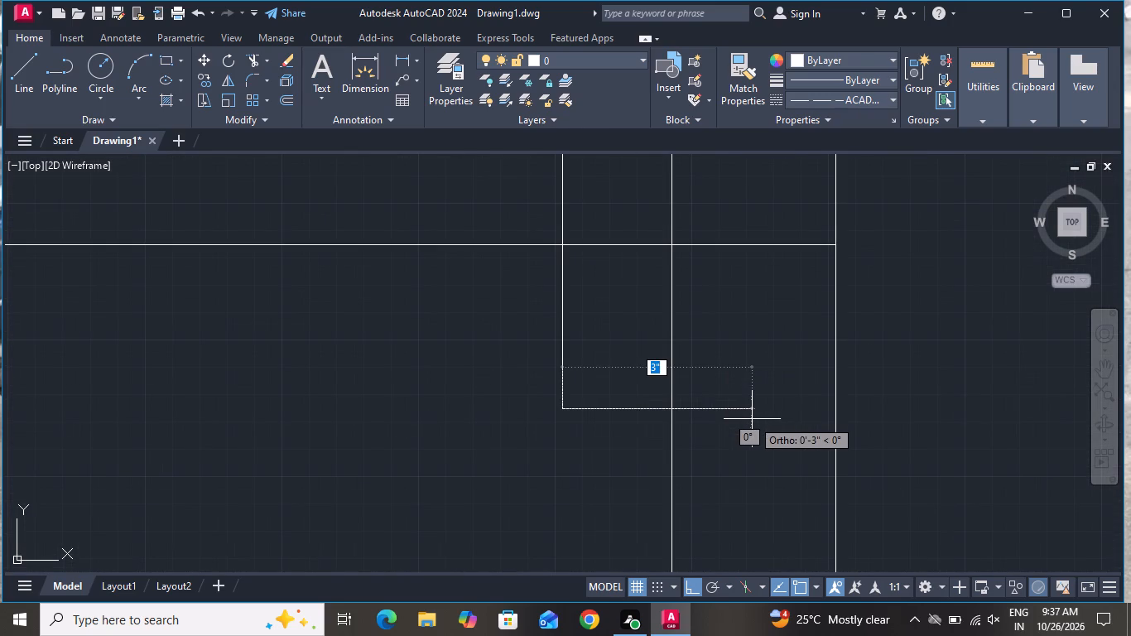
pyautogui.click(671, 402)
pyautogui.rightClick(671, 401)
pyautogui.click(695, 424)
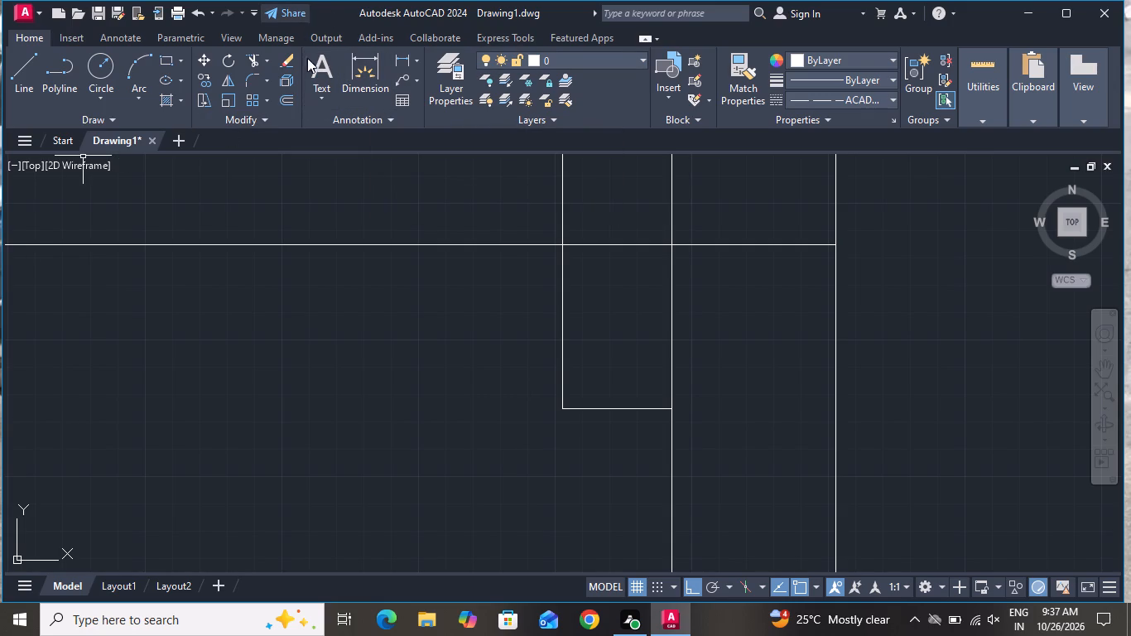
# Trim the wall lines across the door opening and the jamb segment between the upper wall line and the leaf's bottom line.
pyautogui.click(253, 56)
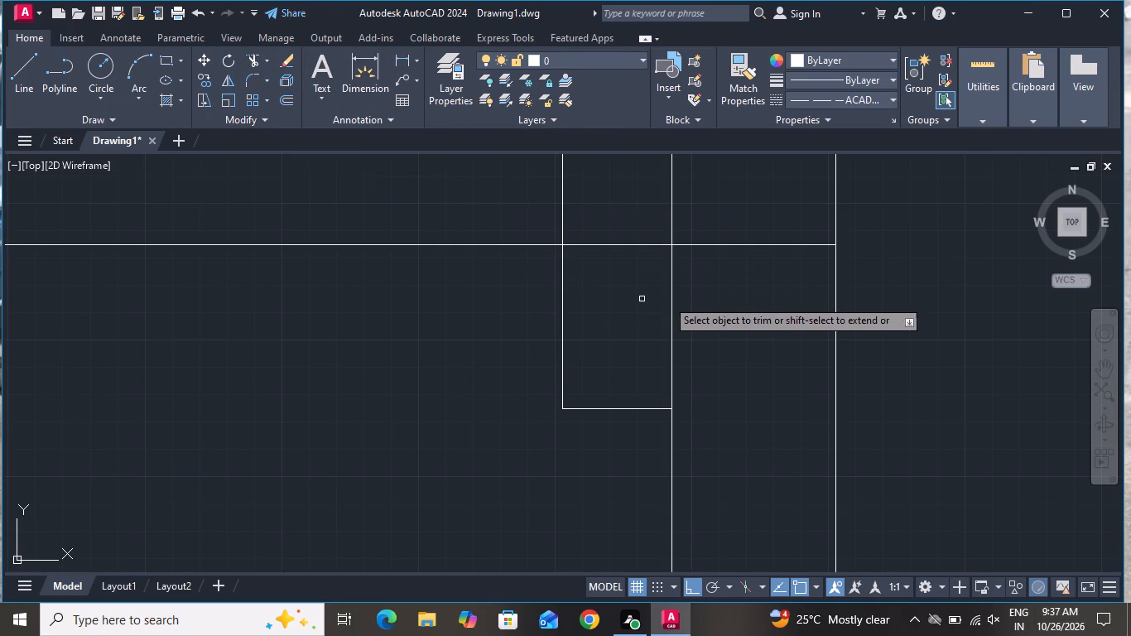
pyautogui.click(702, 291)
pyautogui.click(610, 306)
pyautogui.scroll(-4, 772, 266)
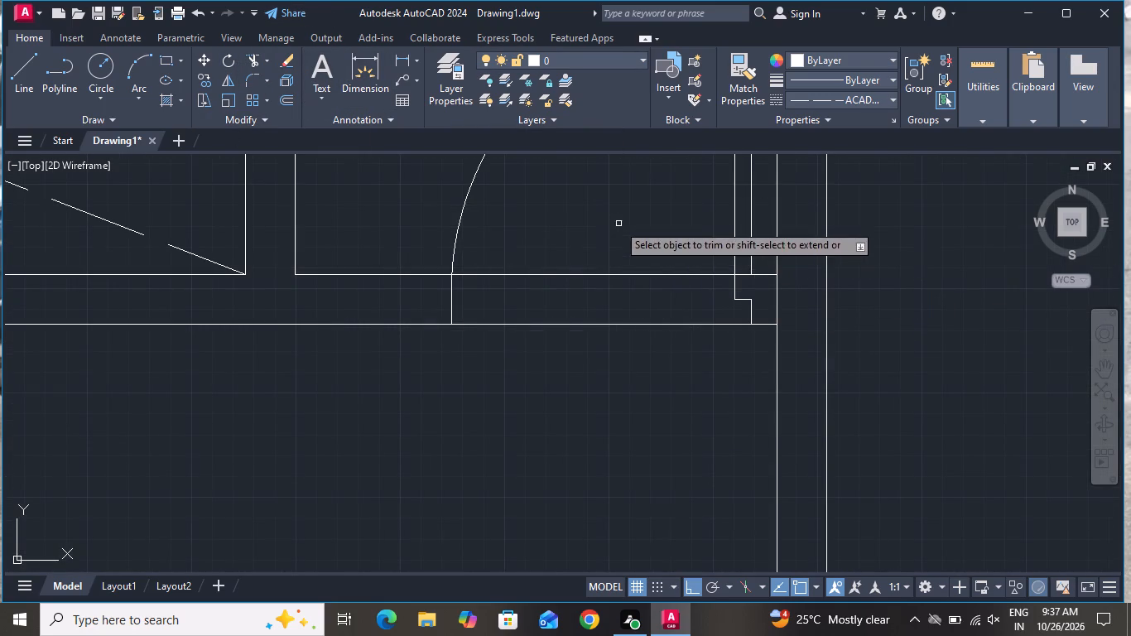
pyautogui.click(618, 223)
pyautogui.click(618, 344)
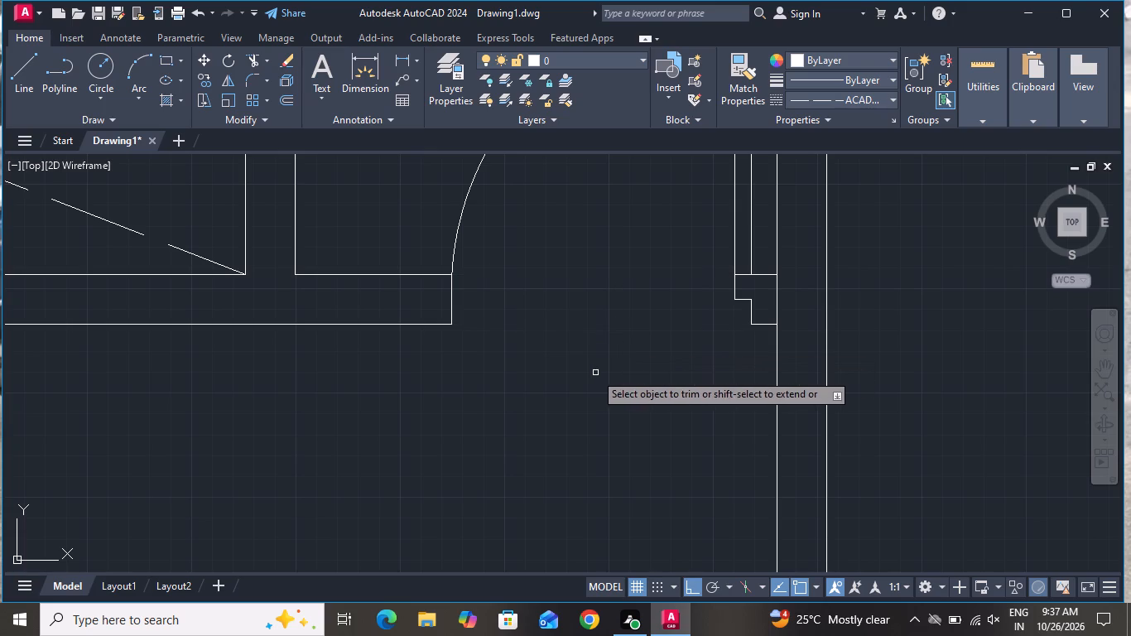
pyautogui.rightClick(590, 373)
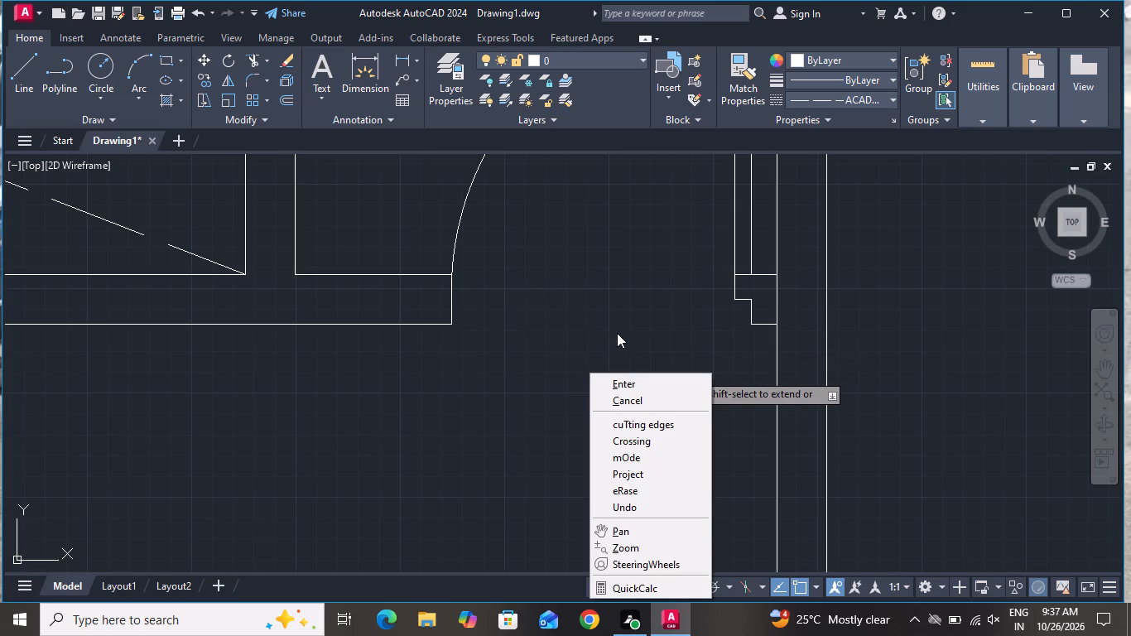
pyautogui.click(643, 401)
pyautogui.scroll(-2, 627, 396)
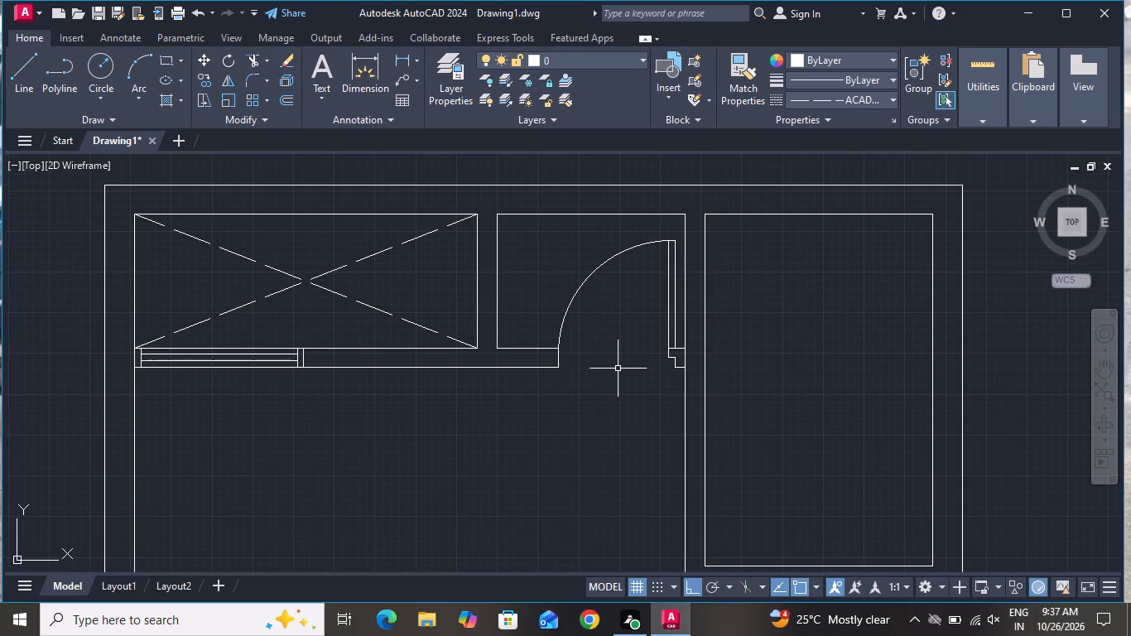
pyautogui.scroll(-1, 618, 369)
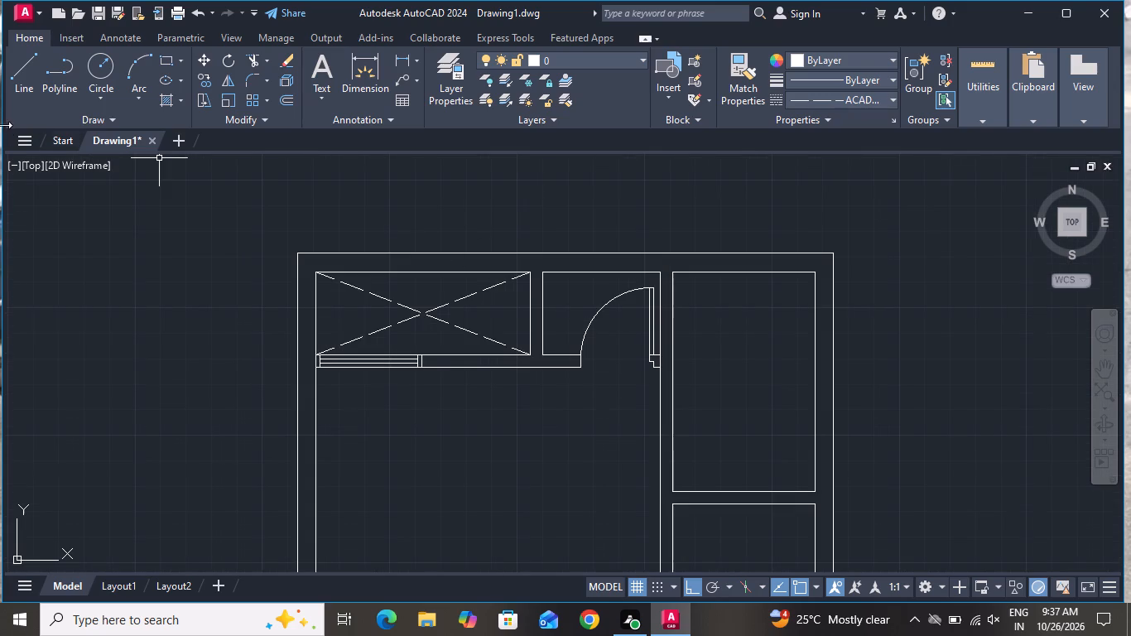
# Draw an L-shaped line in the upper-right room, running horizontally from its left wall and turning down to its bottom wall.
pyautogui.click(20, 75)
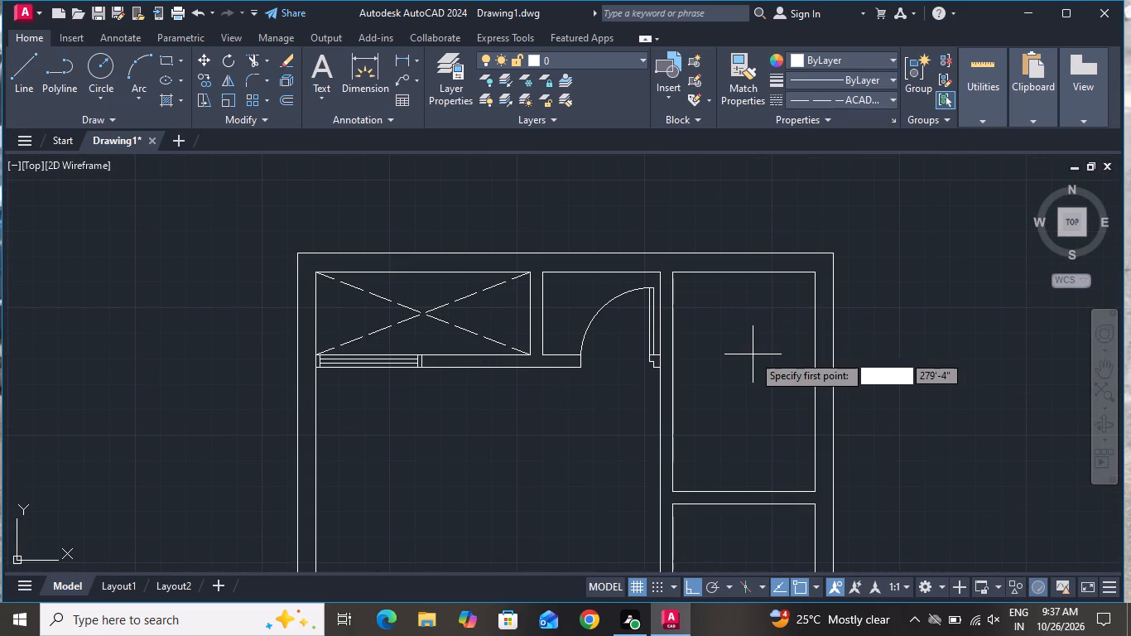
pyautogui.click(673, 321)
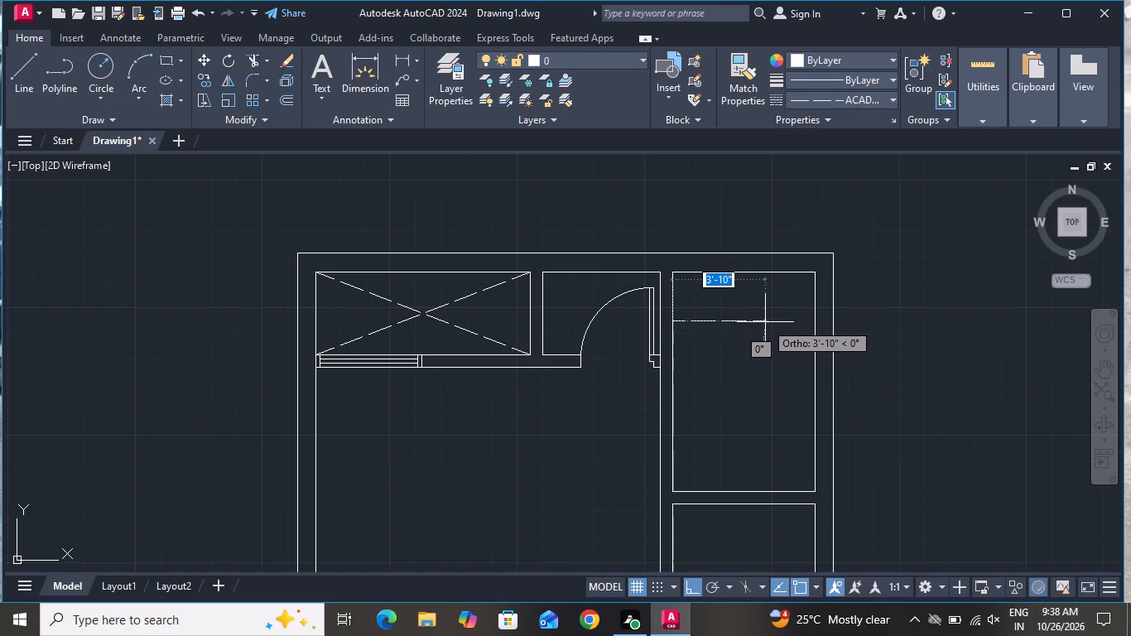
pyautogui.click(755, 322)
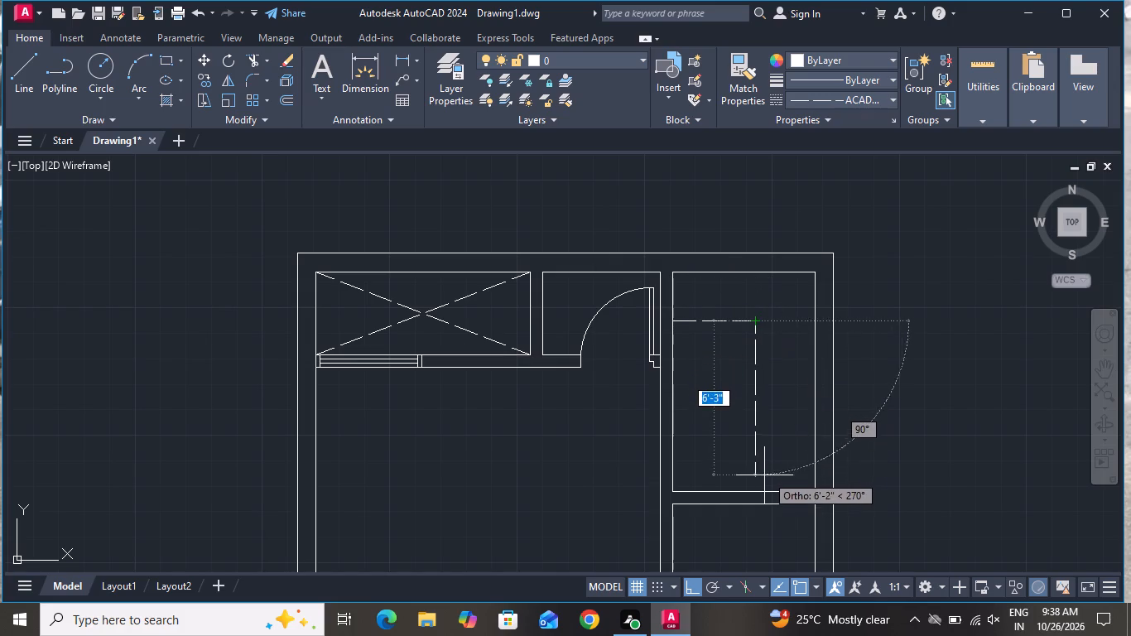
pyautogui.click(755, 492)
pyautogui.rightClick(755, 492)
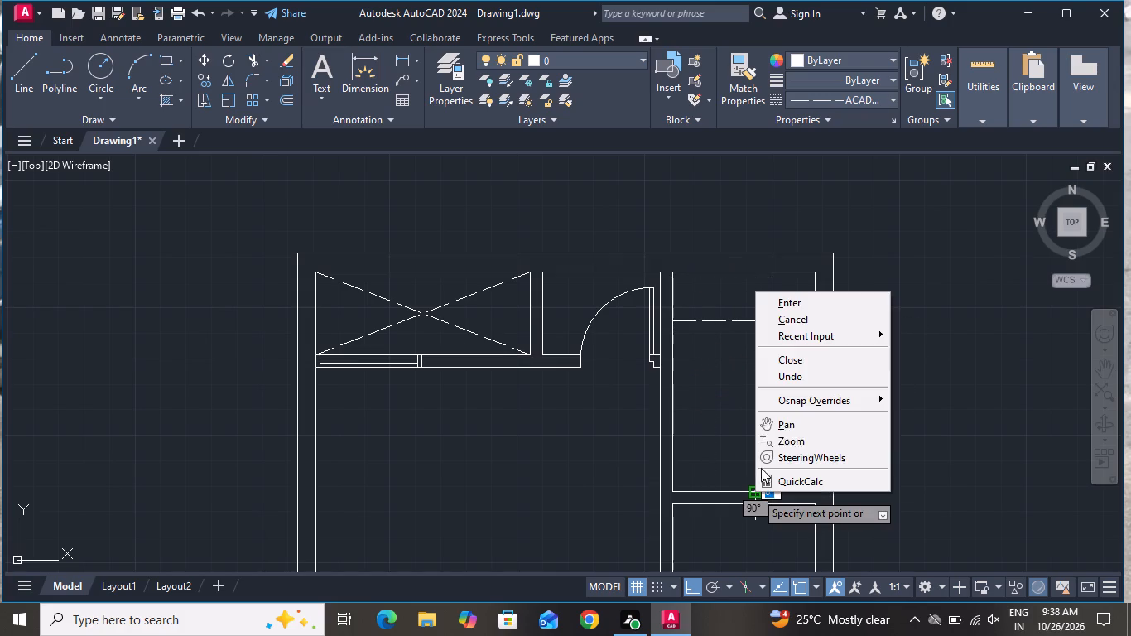
pyautogui.click(767, 306)
# Set the linetype of both lines of the L-shape in the upper-right room to ByLayer.
pyautogui.click(770, 304)
pyautogui.click(724, 349)
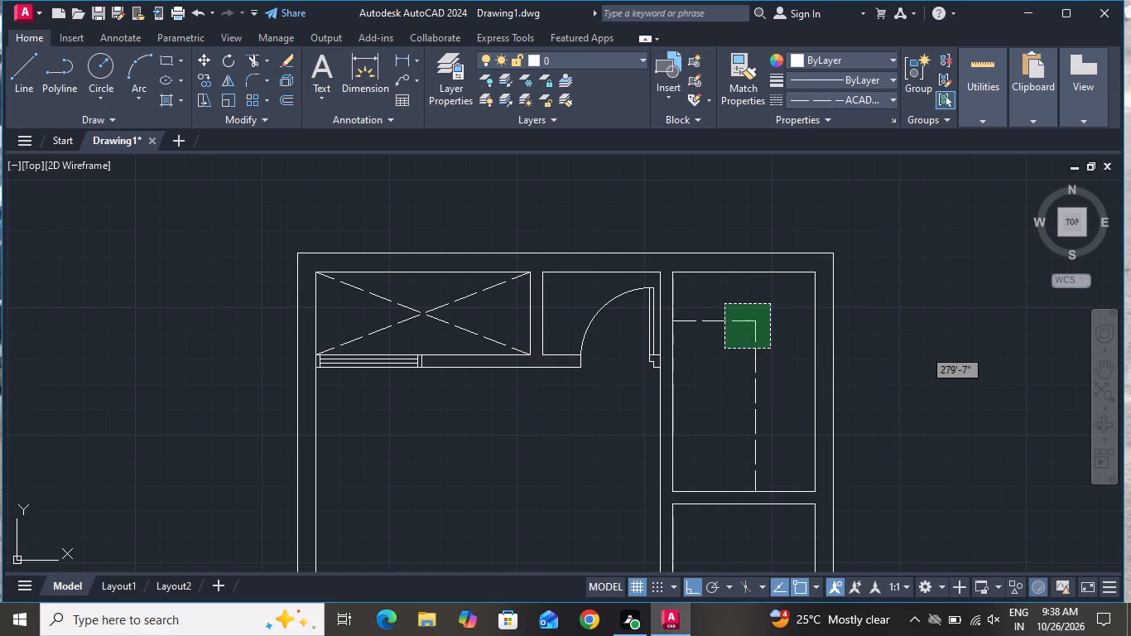
pyautogui.click(816, 99)
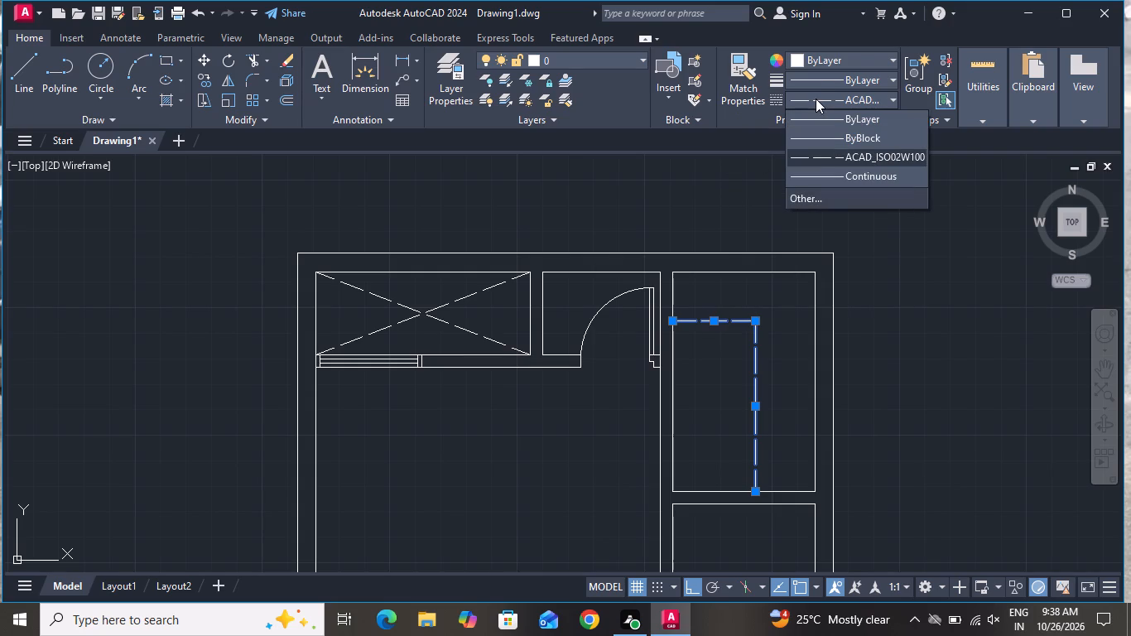
pyautogui.click(816, 78)
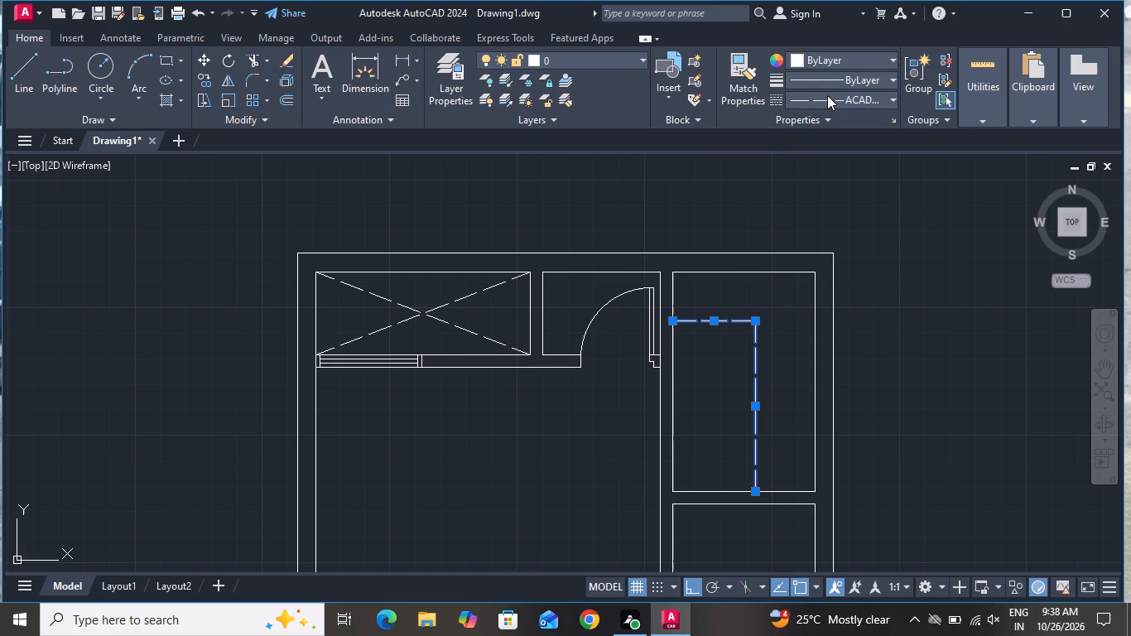
pyautogui.click(827, 95)
pyautogui.click(834, 127)
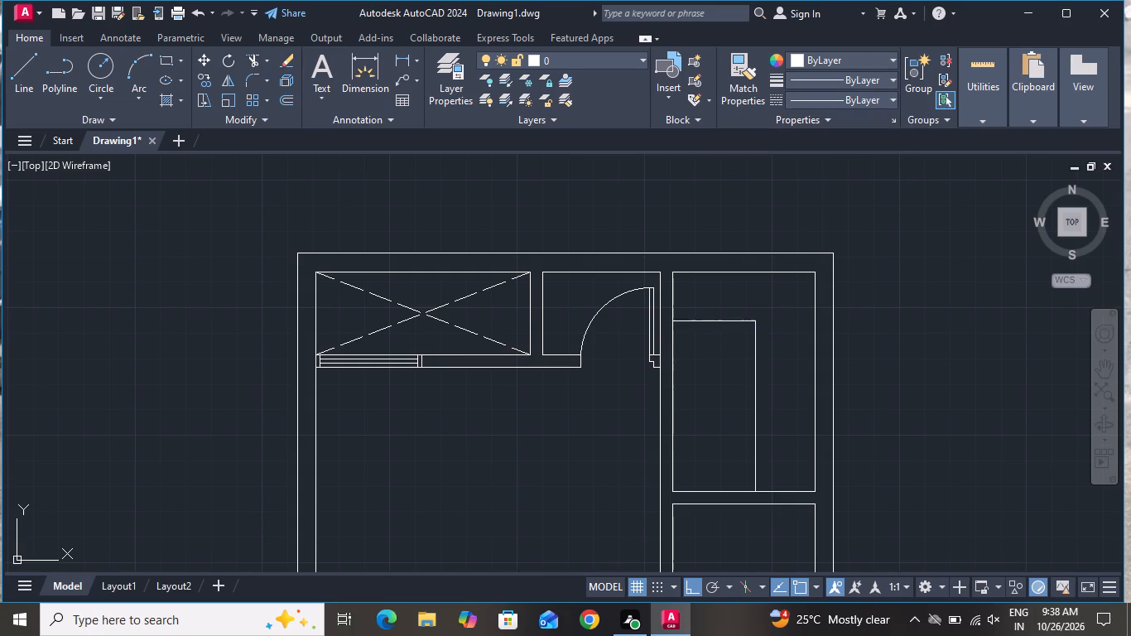
# Hatch the L-shaped strip along the upper-right room's top and right walls with pattern ANSI32 in colour 248,215,49.
pyautogui.click(167, 103)
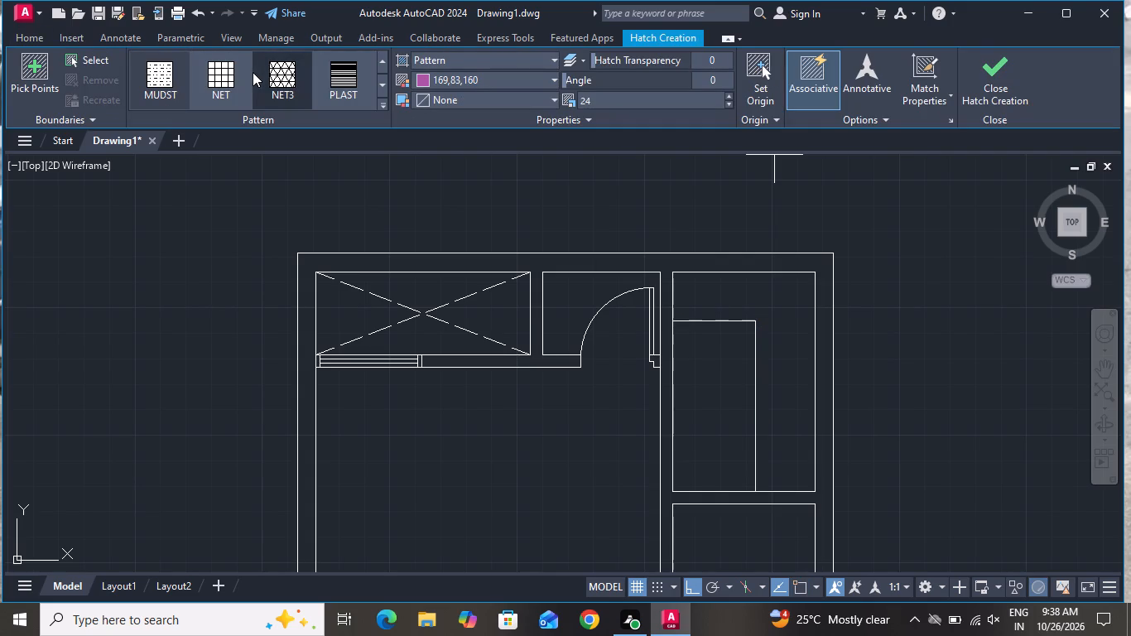
pyautogui.scroll(5, 253, 72)
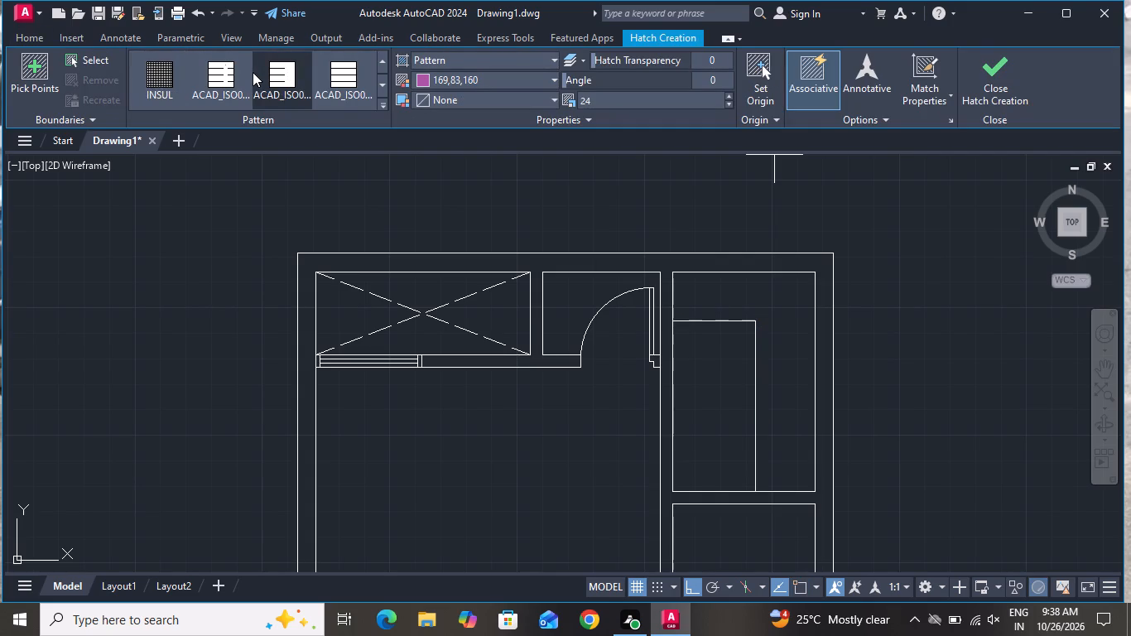
pyautogui.scroll(9, 253, 72)
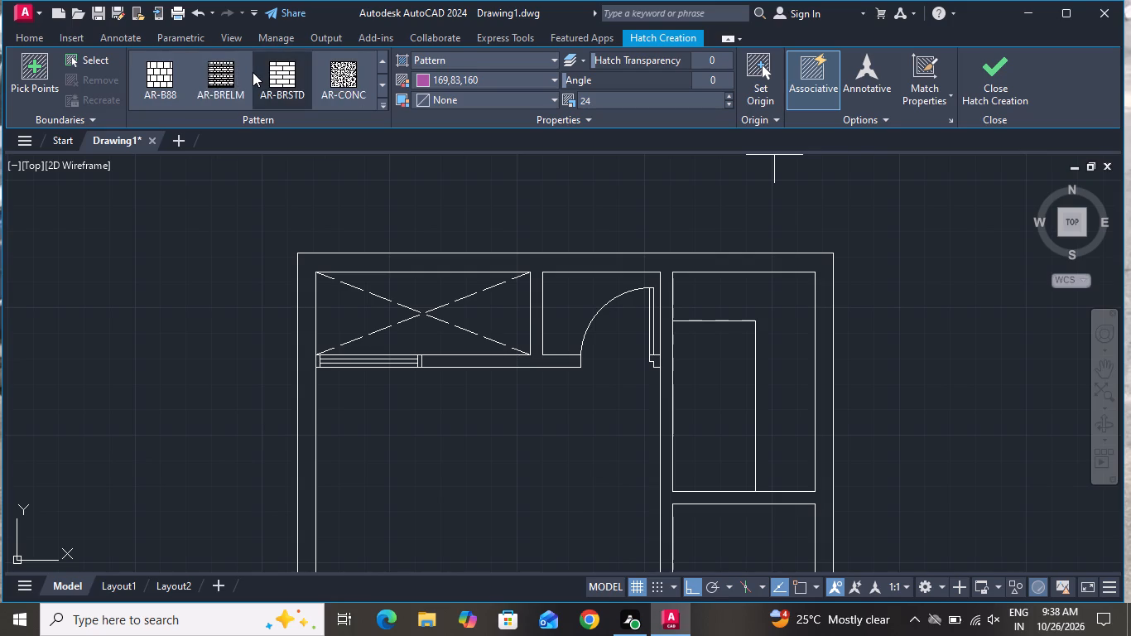
pyautogui.scroll(4, 253, 72)
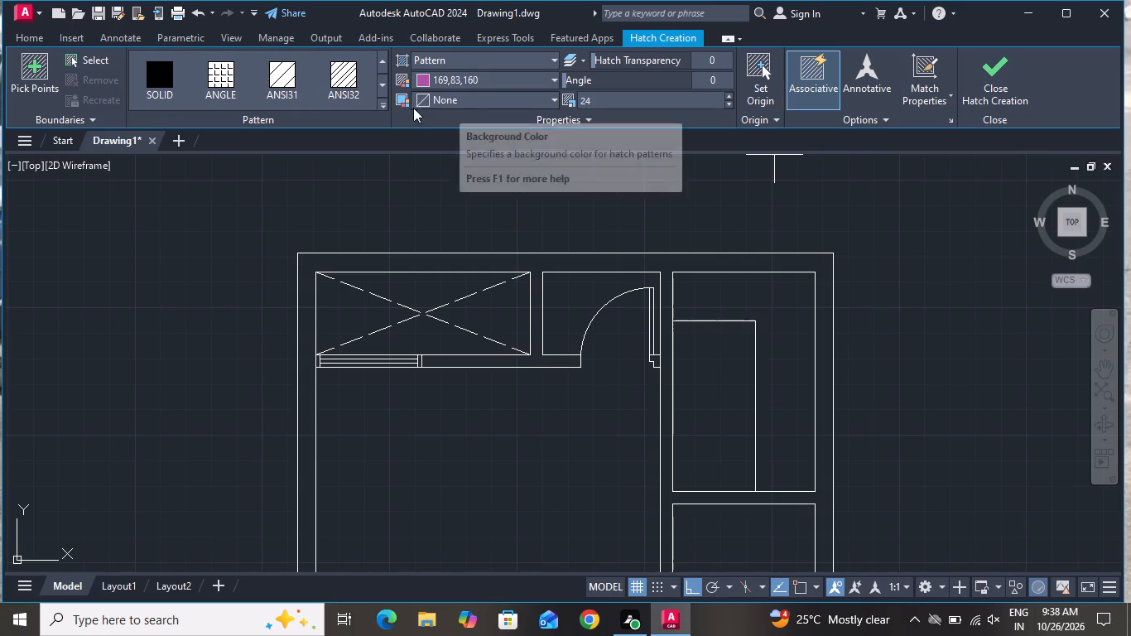
pyautogui.click(344, 90)
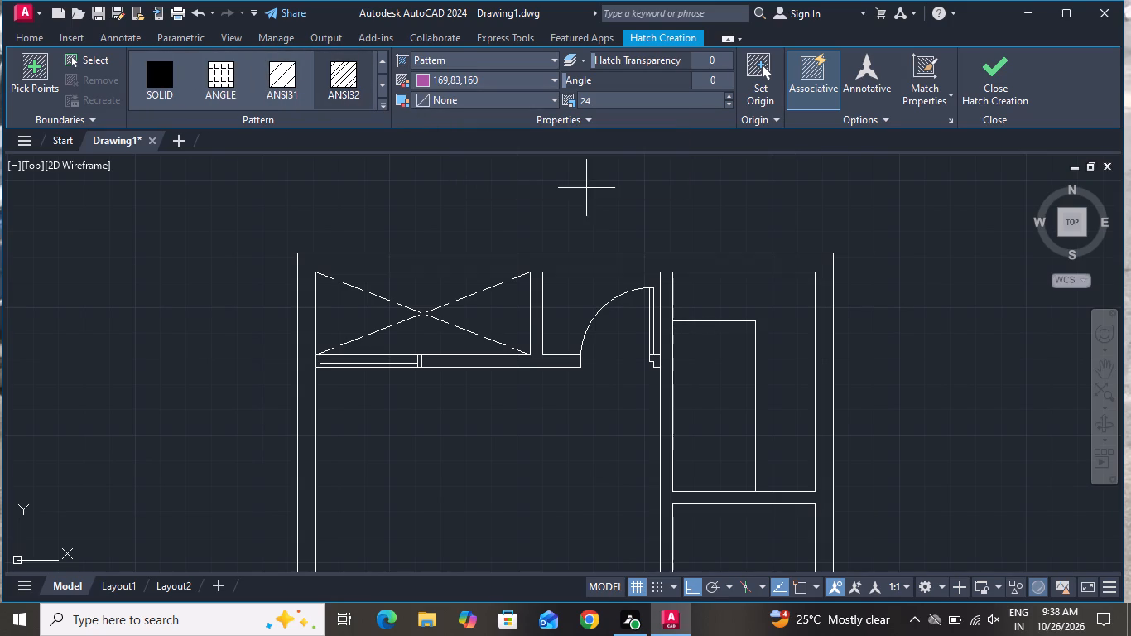
pyautogui.click(803, 329)
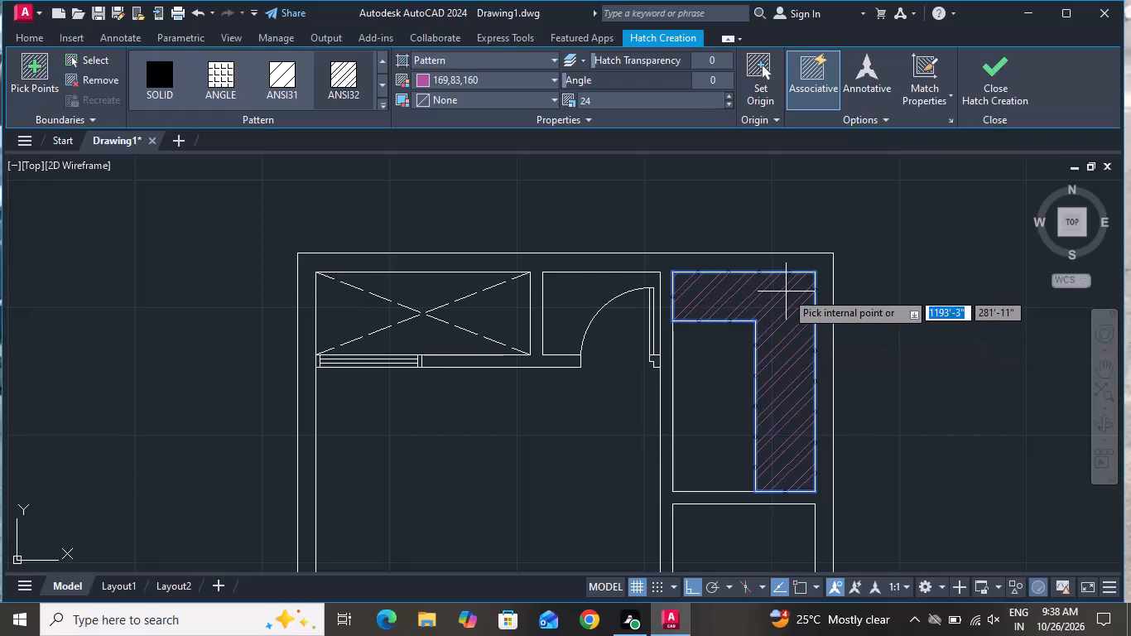
pyautogui.click(477, 79)
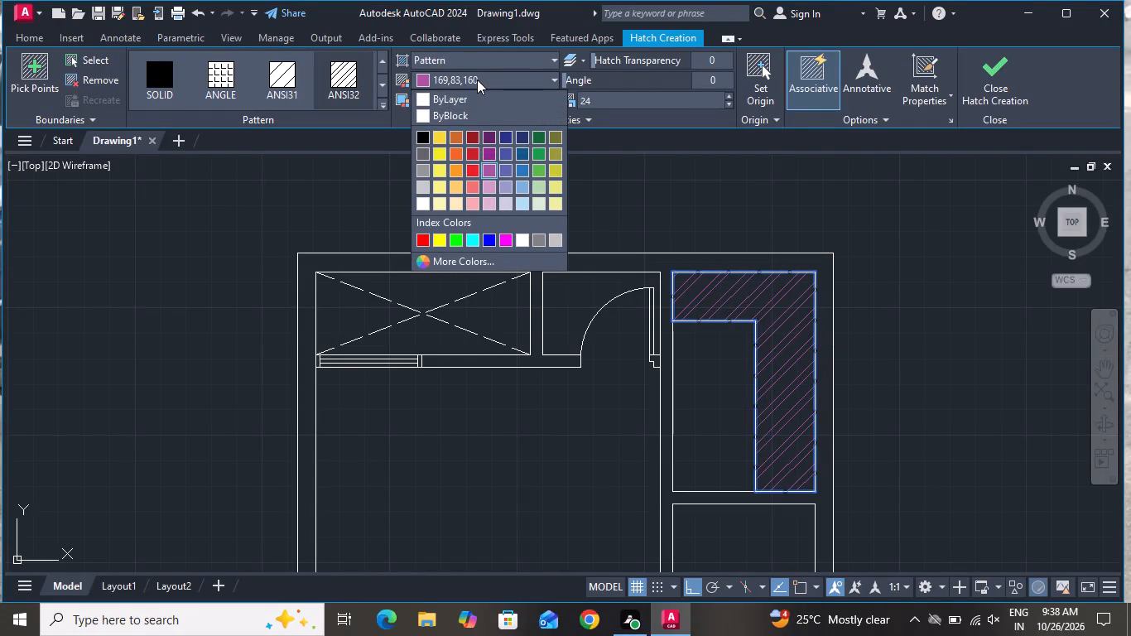
pyautogui.click(440, 140)
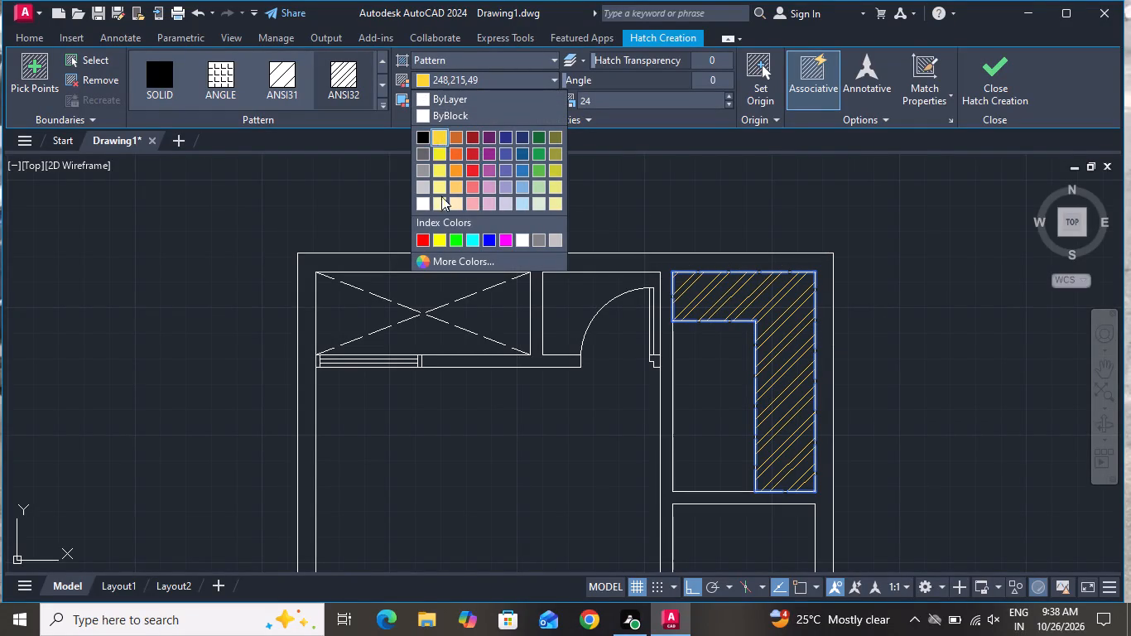
pyautogui.rightClick(397, 396)
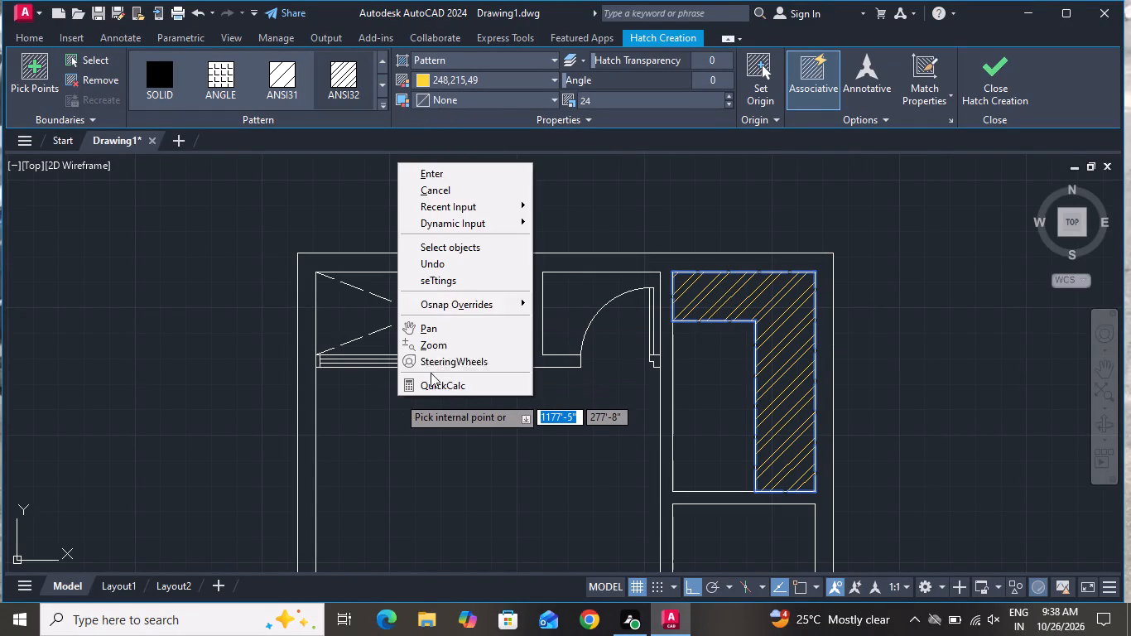
pyautogui.click(484, 176)
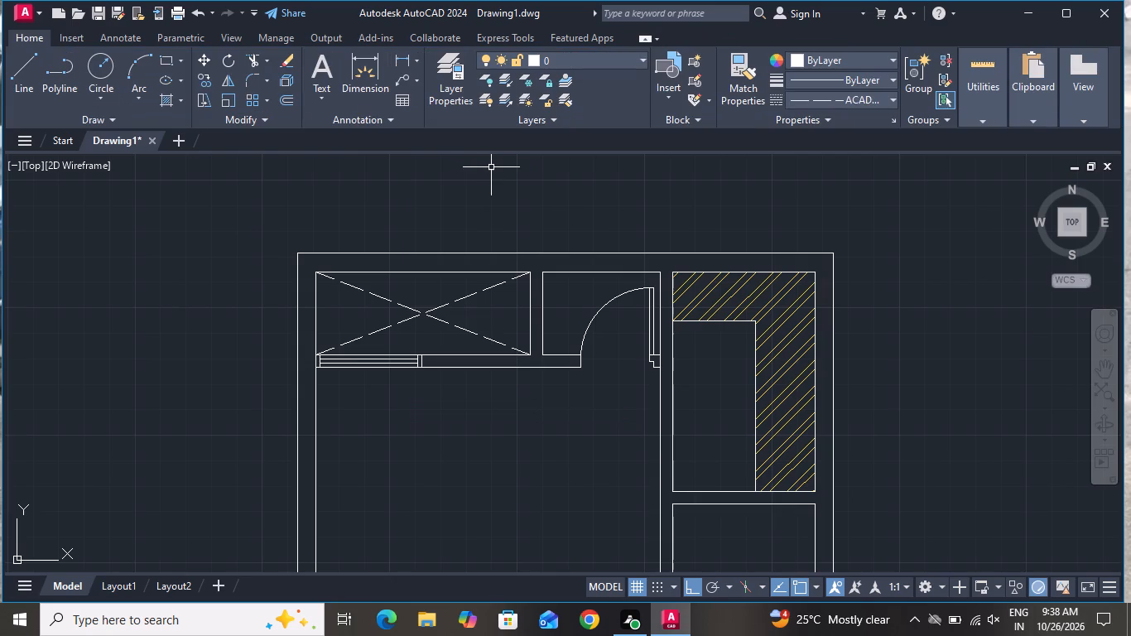
# Draw a short horizontal line across the partition wall from the hatched room's bottom-left corner to the wall's other face.
pyautogui.scroll(-1, 491, 167)
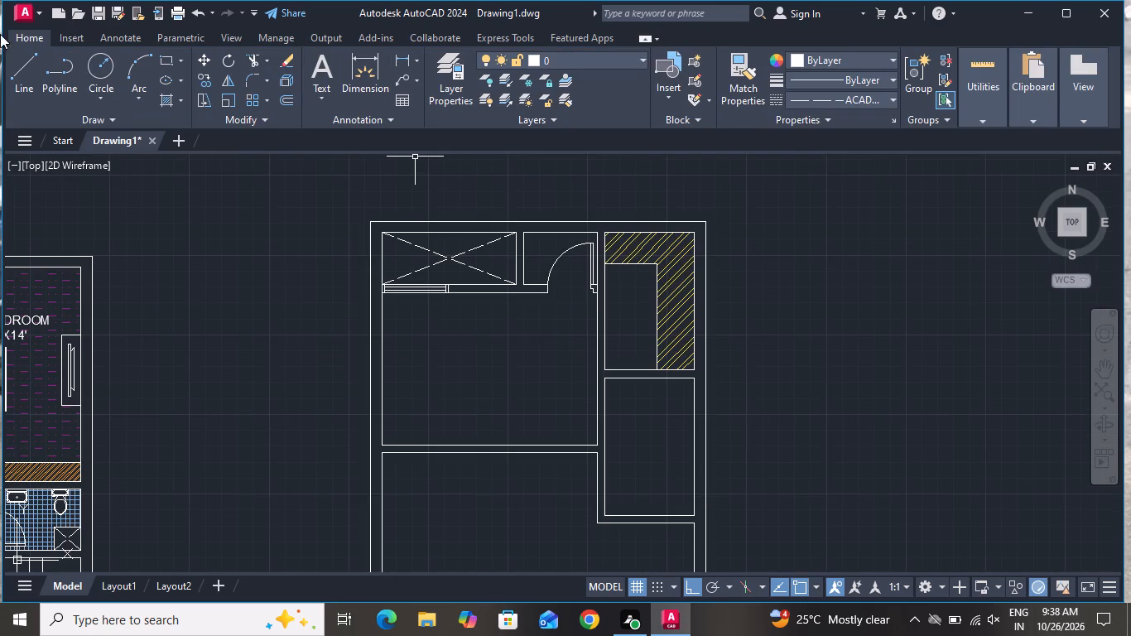
pyautogui.click(26, 70)
pyautogui.scroll(3, 568, 325)
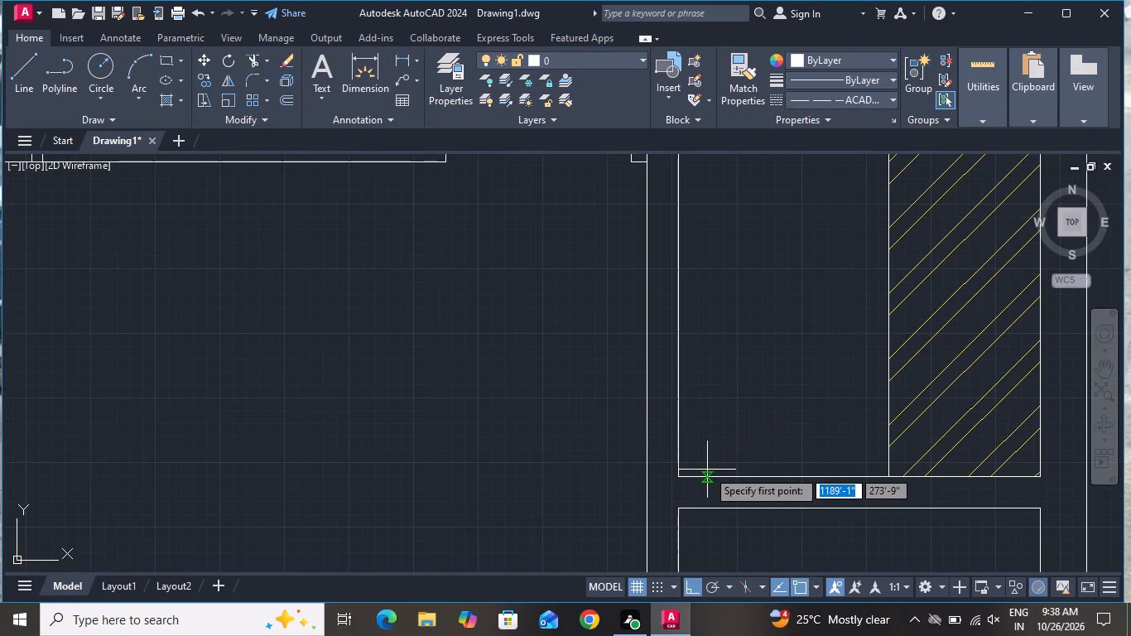
pyautogui.scroll(1, 716, 476)
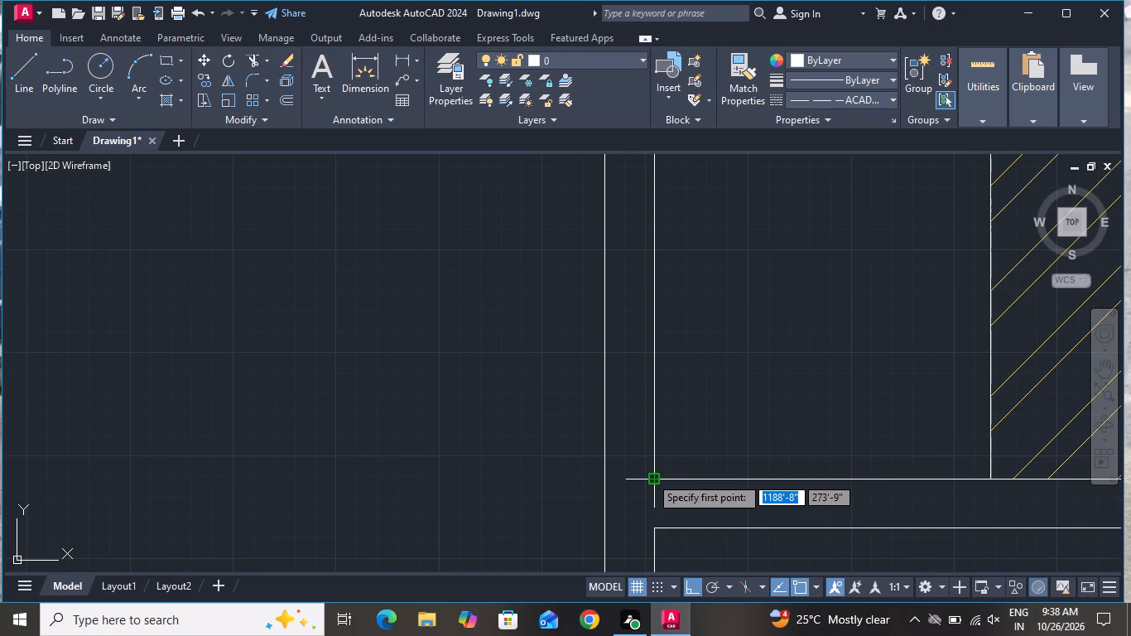
pyautogui.click(647, 475)
pyautogui.click(599, 482)
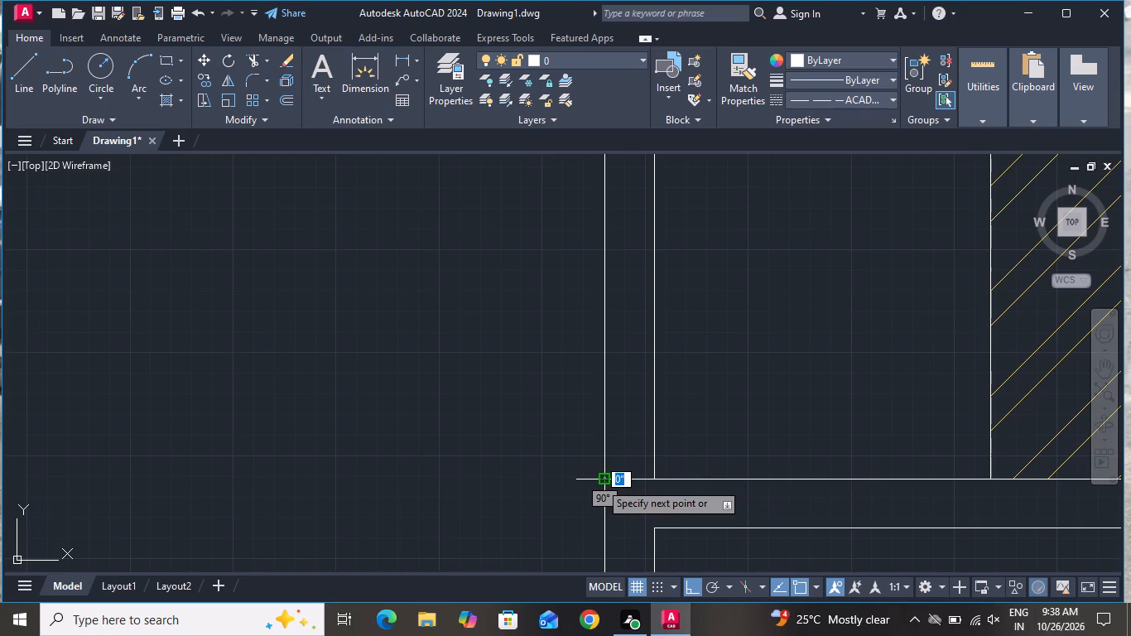
pyautogui.rightClick(599, 482)
pyautogui.click(671, 331)
# Draw a horizontal jamb line across the hatched room's left wall, slightly below the door opening of the adjacent small room.
pyautogui.click(31, 62)
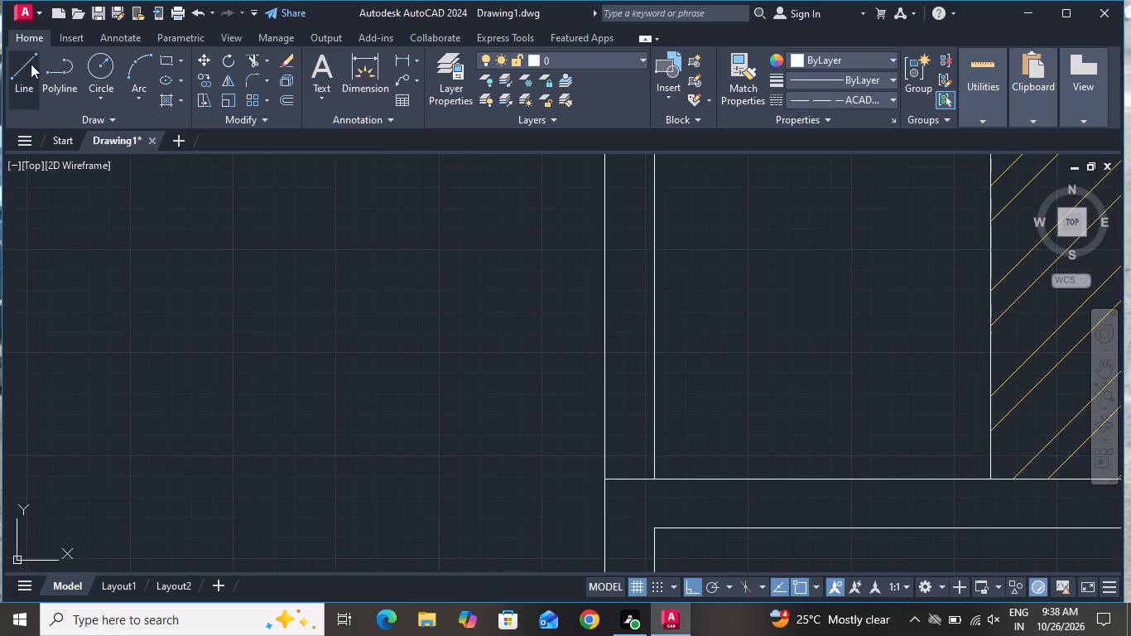
pyautogui.scroll(-3, 255, 304)
pyautogui.scroll(-1, 334, 386)
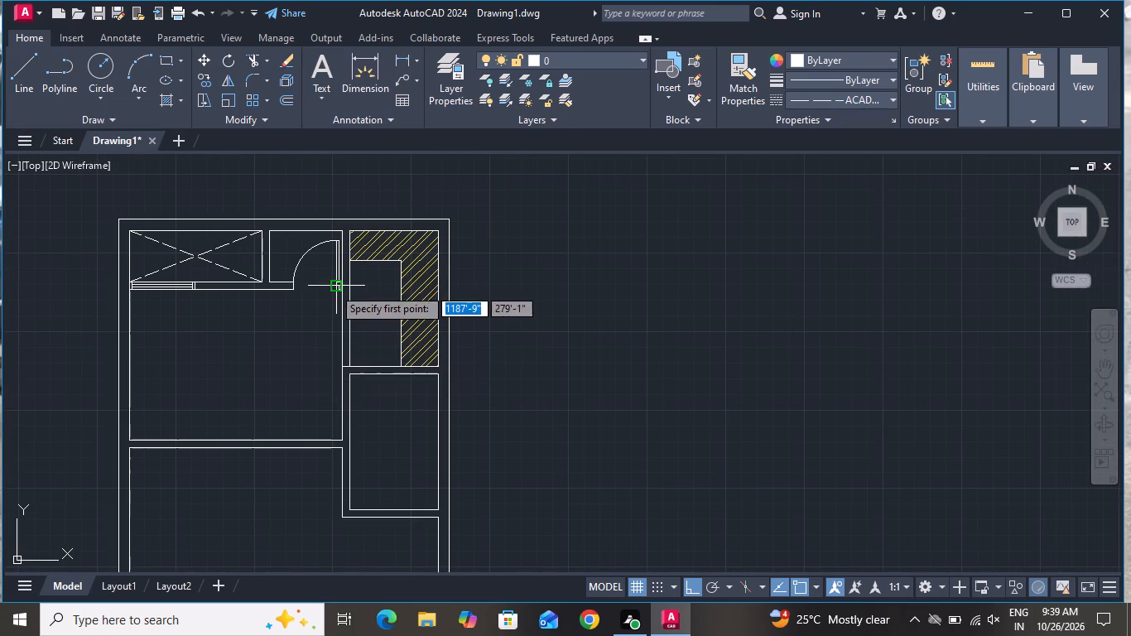
pyautogui.scroll(2, 337, 277)
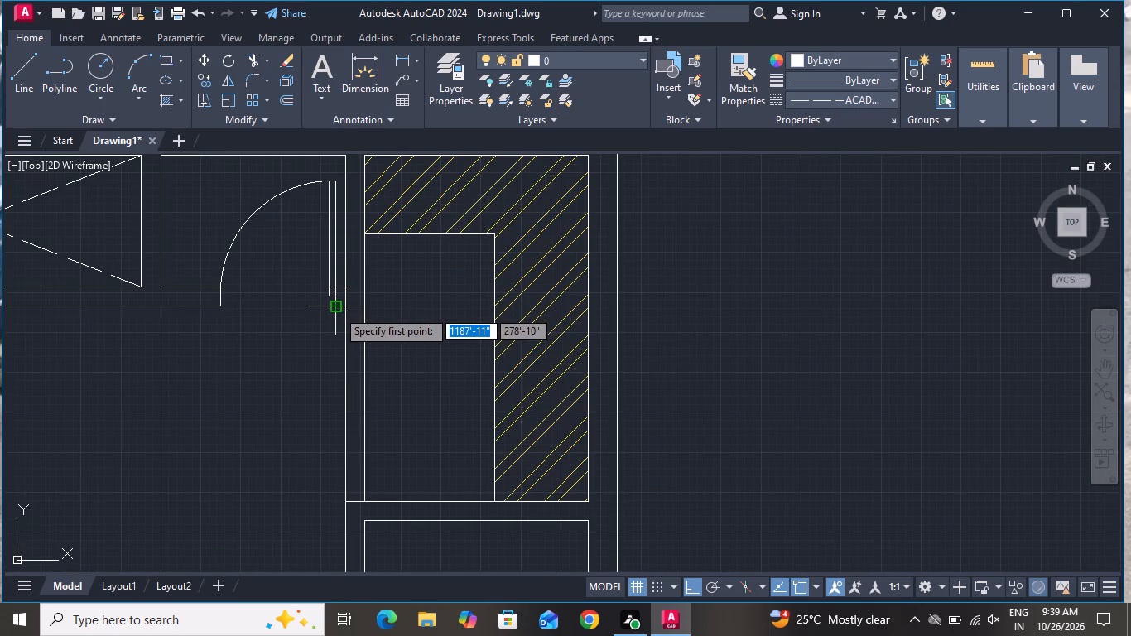
pyautogui.click(341, 354)
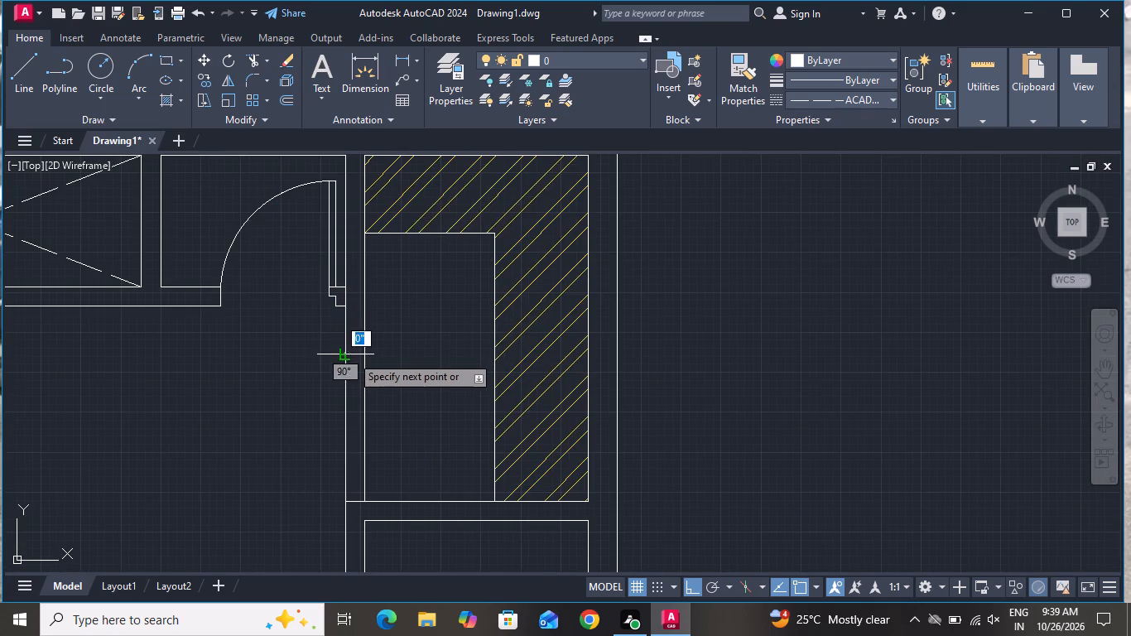
pyautogui.click(363, 357)
pyautogui.rightClick(363, 353)
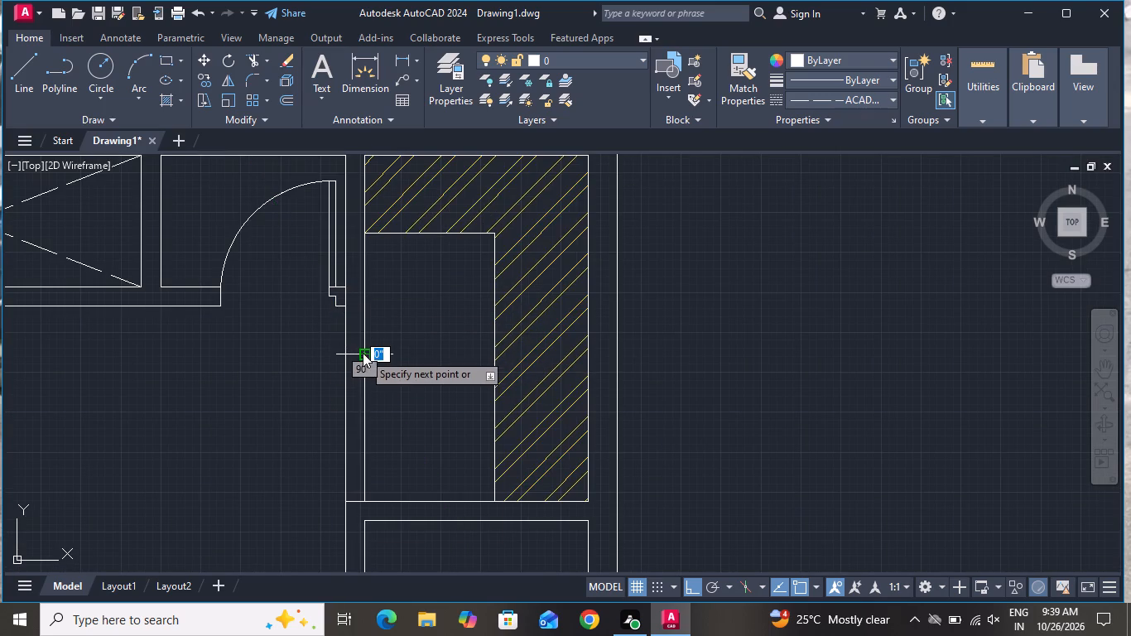
pyautogui.click(409, 379)
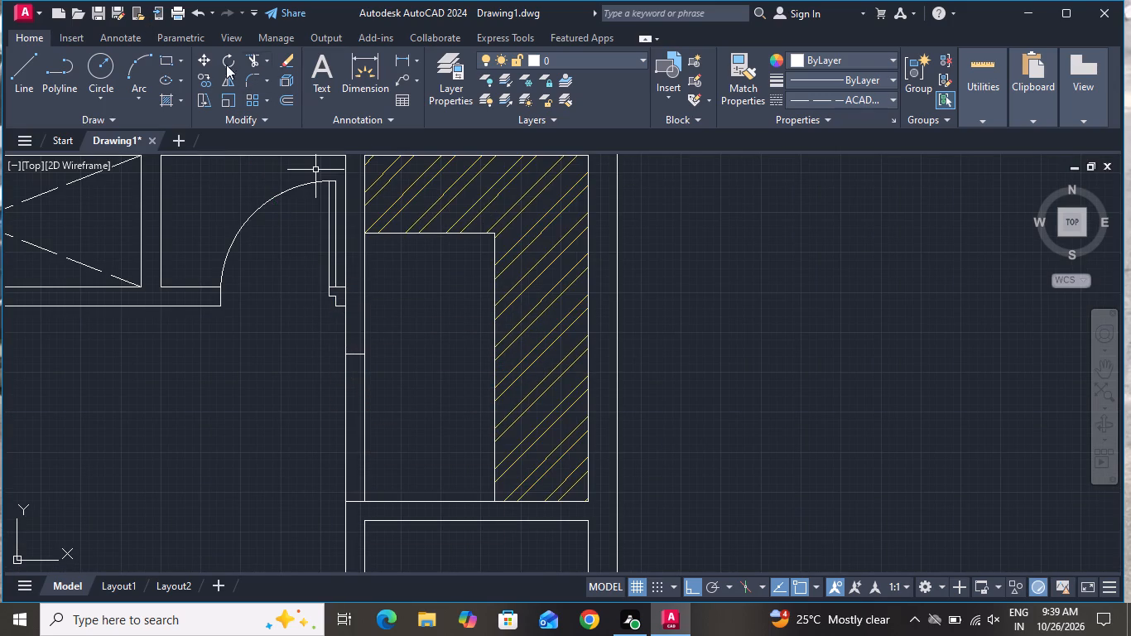
# Trim both faces of the hatched room's left wall between the jamb line and the room's bottom wall line.
pyautogui.click(246, 61)
pyautogui.click(378, 371)
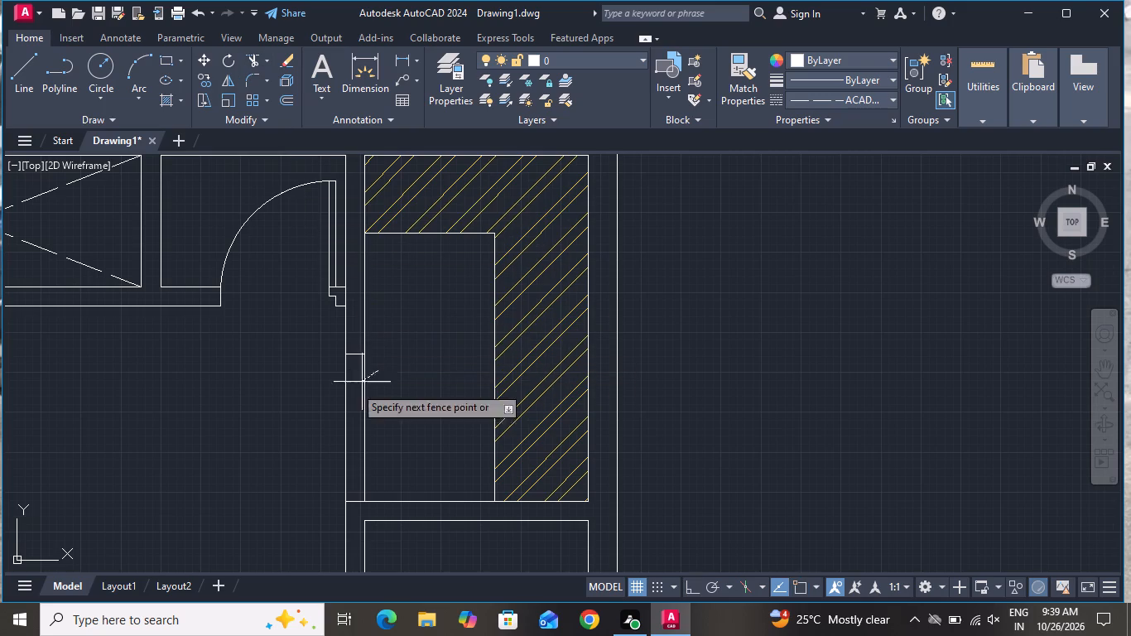
pyautogui.click(295, 397)
pyautogui.rightClick(360, 380)
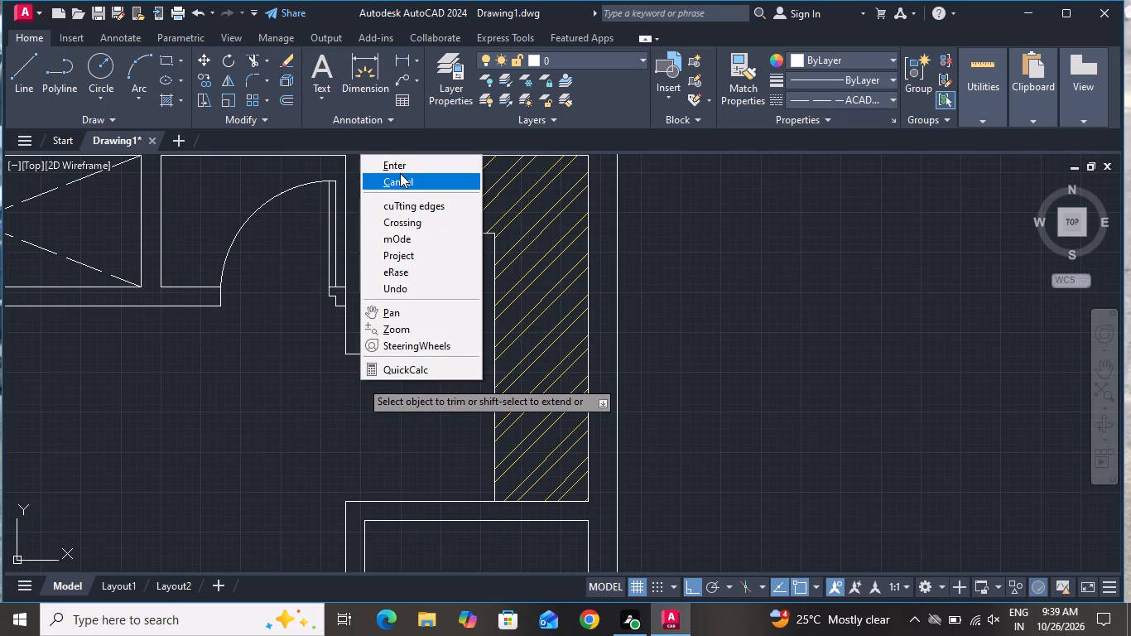
pyautogui.click(400, 173)
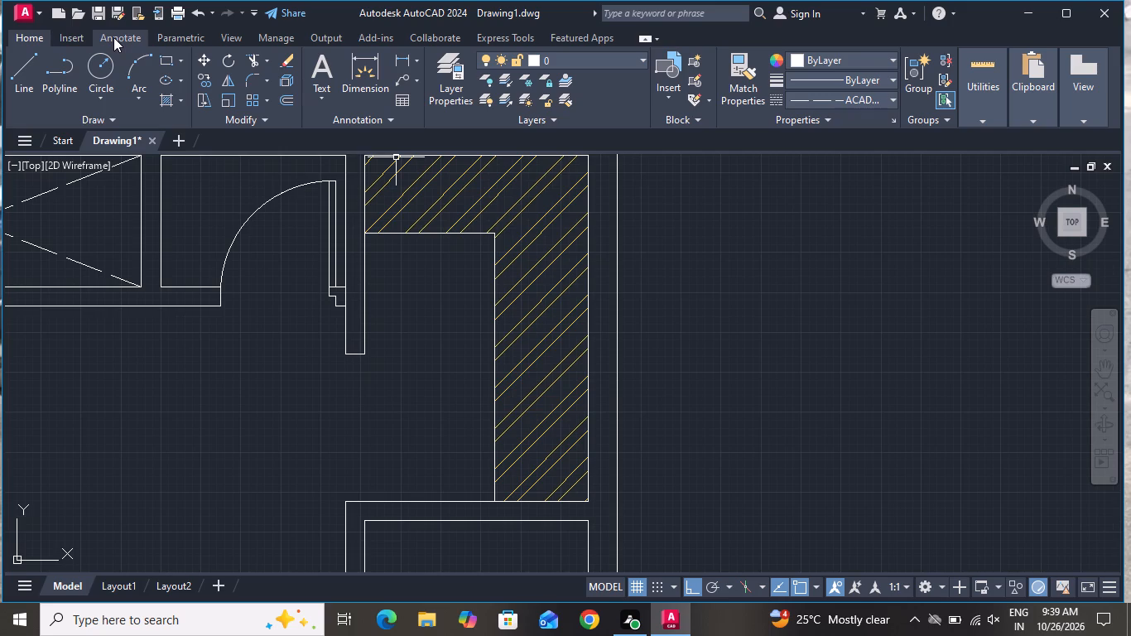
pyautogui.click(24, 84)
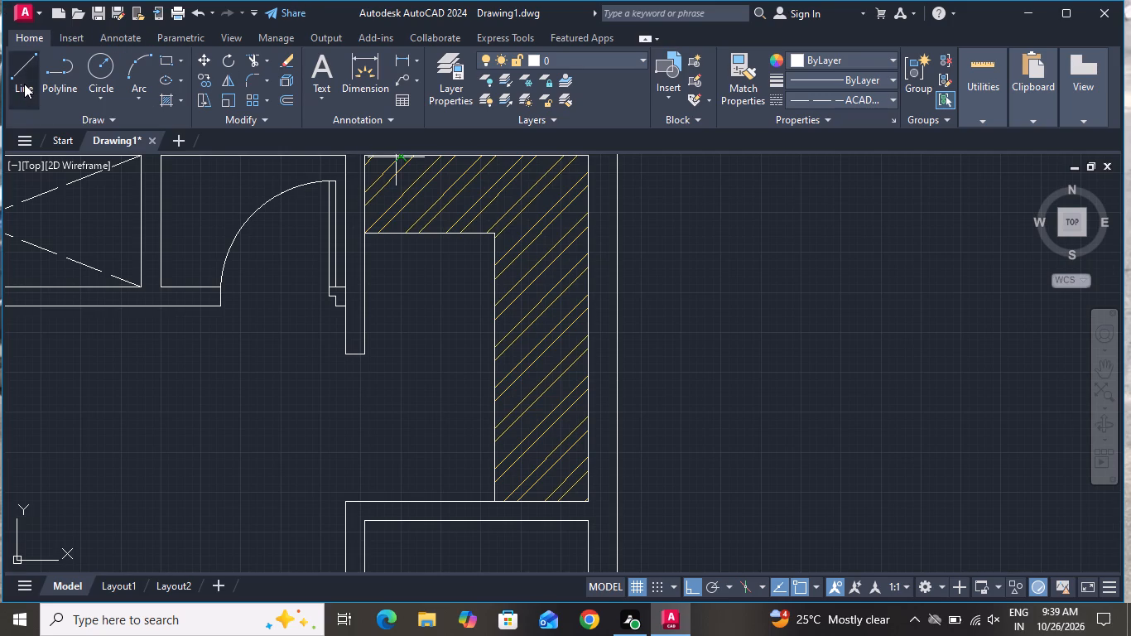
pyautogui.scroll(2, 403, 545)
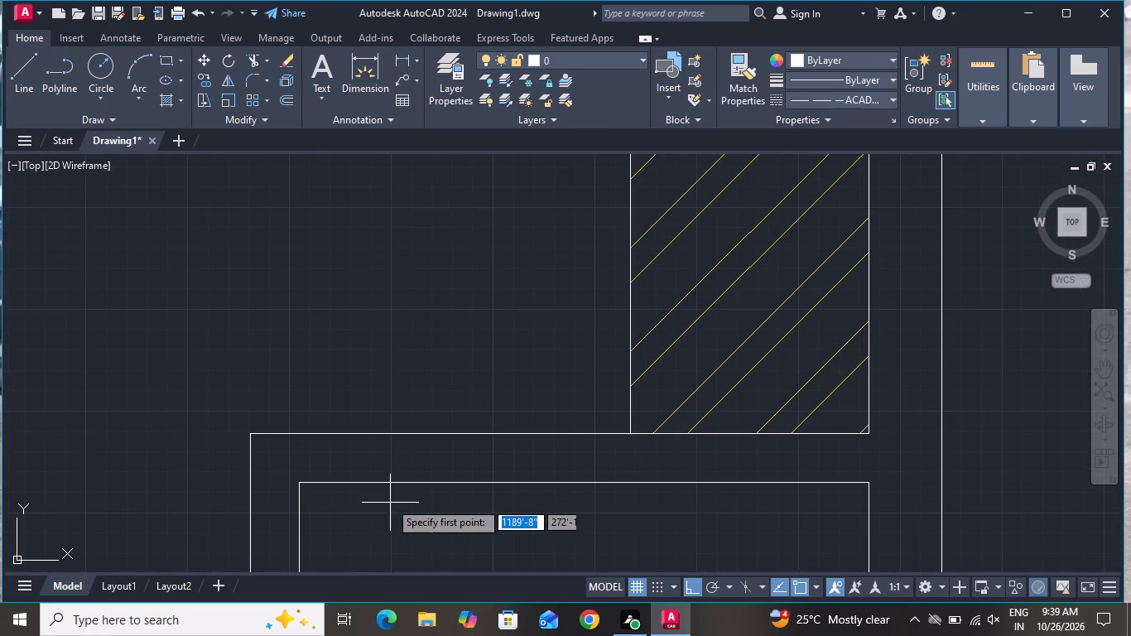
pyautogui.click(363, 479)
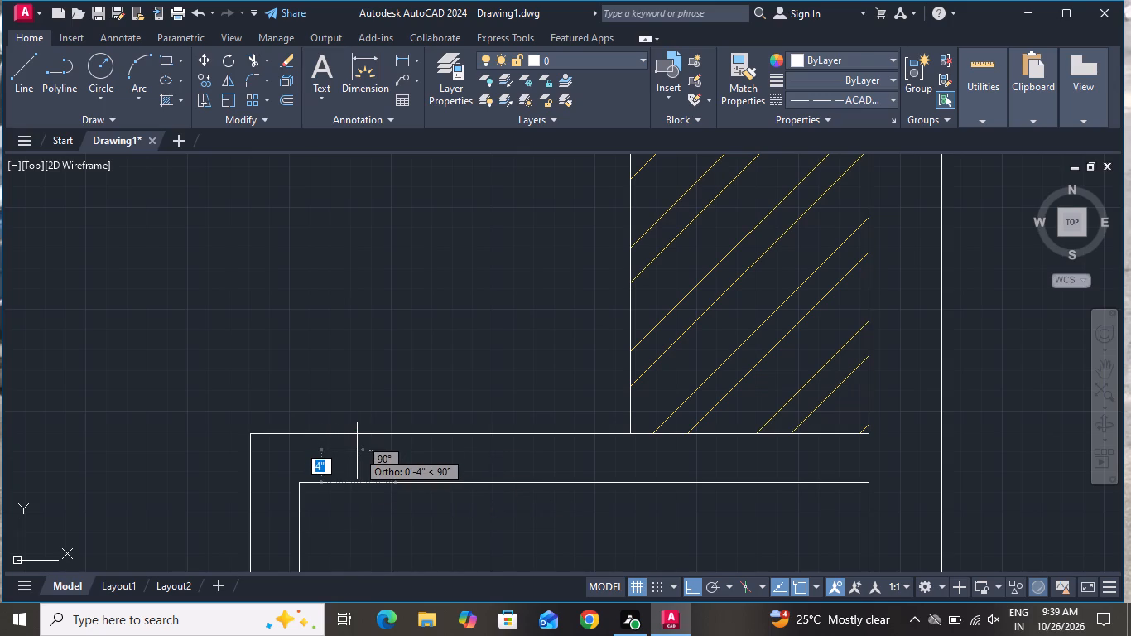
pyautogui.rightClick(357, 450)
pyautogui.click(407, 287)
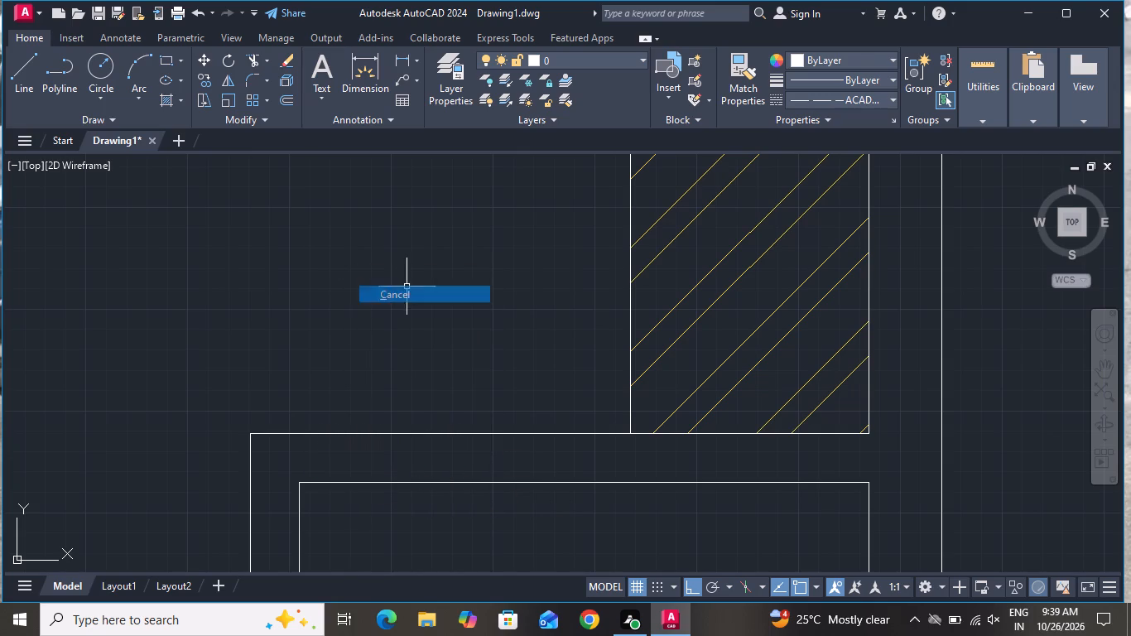
# Draw a 6" vertical line across the wall below the hatched room, near the wall's left corner.
pyautogui.click(21, 54)
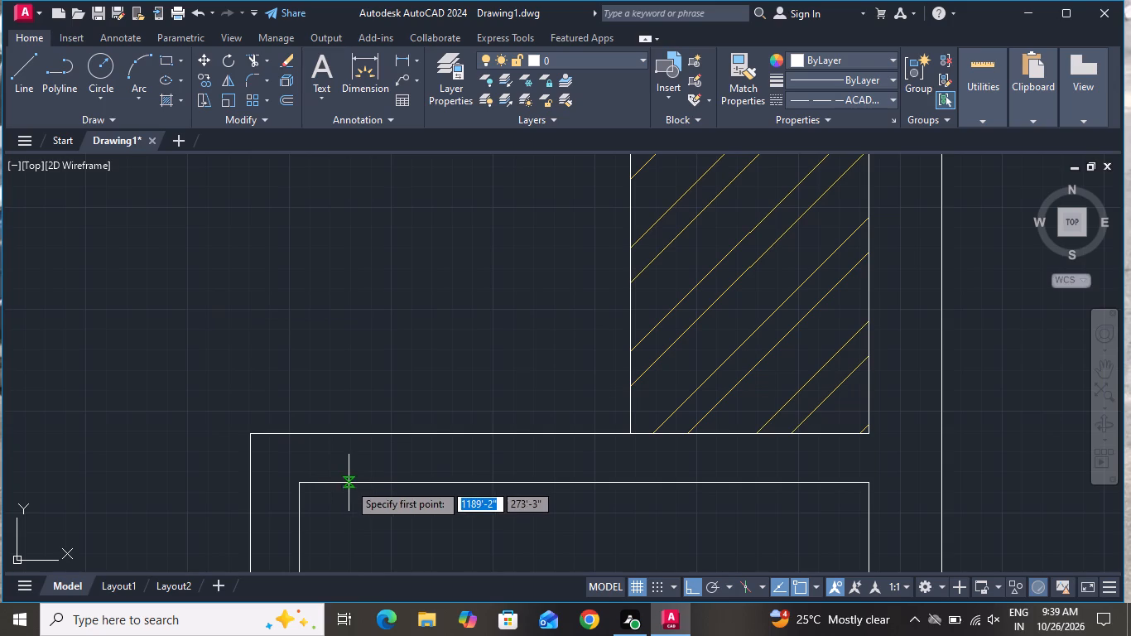
pyautogui.click(349, 485)
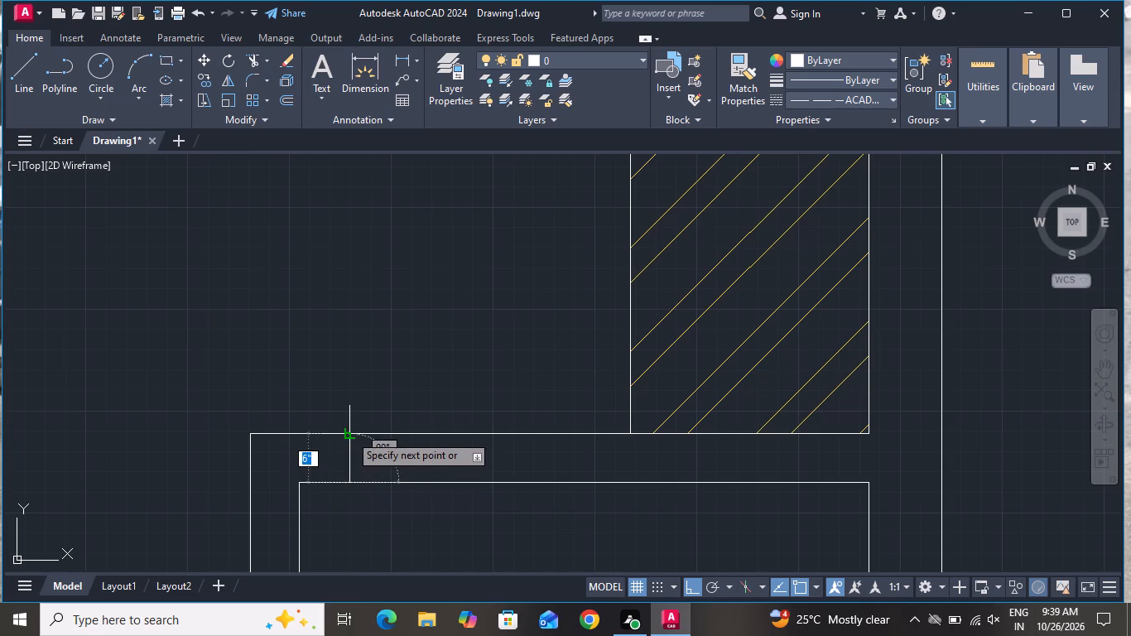
pyautogui.click(349, 434)
pyautogui.rightClick(349, 434)
pyautogui.click(391, 274)
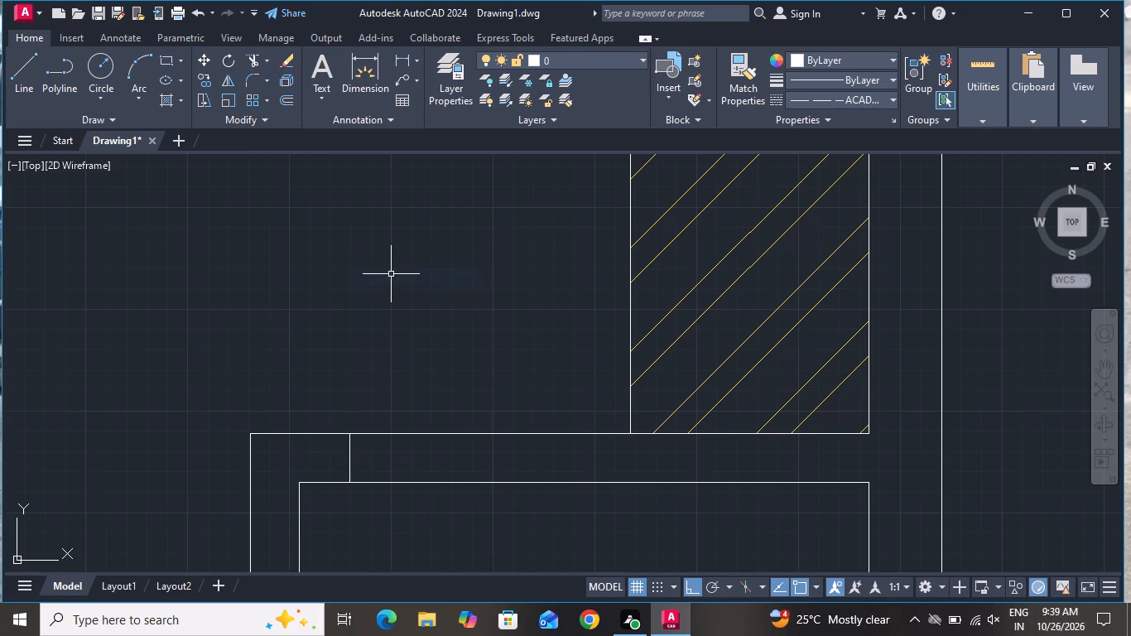
# Offset the new vertical line across the hatched room's bottom wall 3" to the right.
pyautogui.press('o')
pyautogui.press('space')
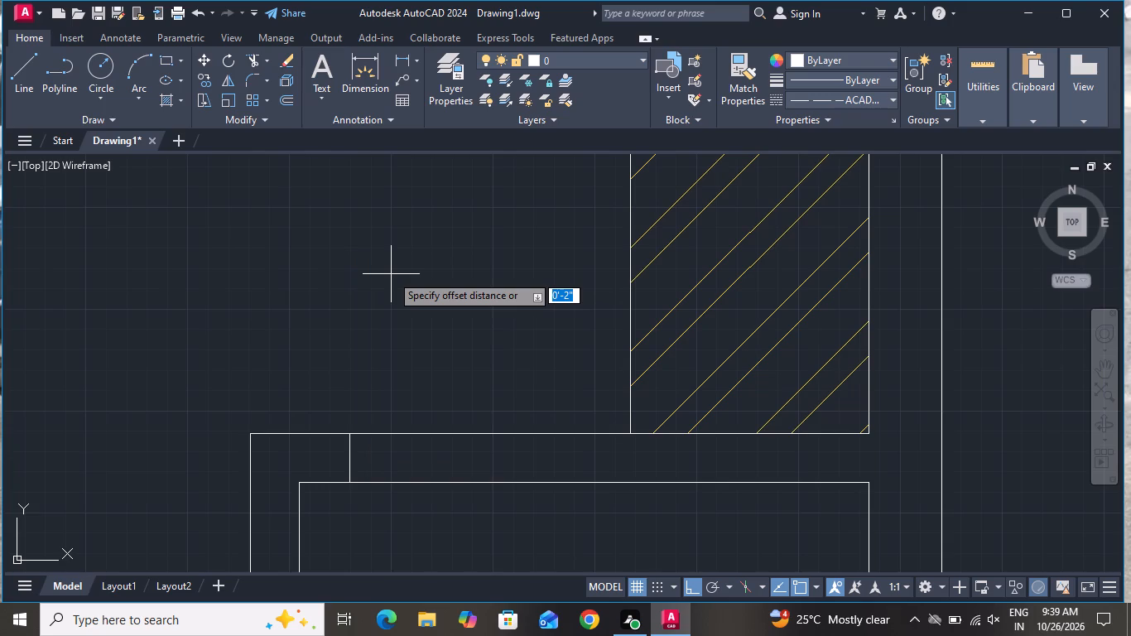
pyautogui.press('3')
pyautogui.hotkey('shift', '"')
pyautogui.press('Return')
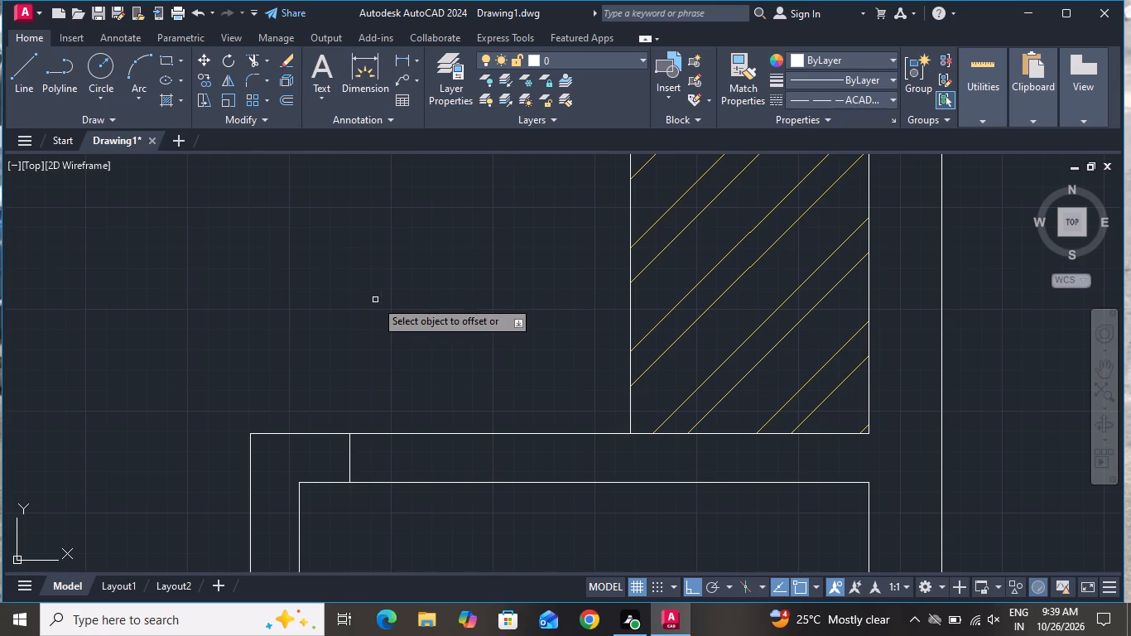
pyautogui.click(350, 457)
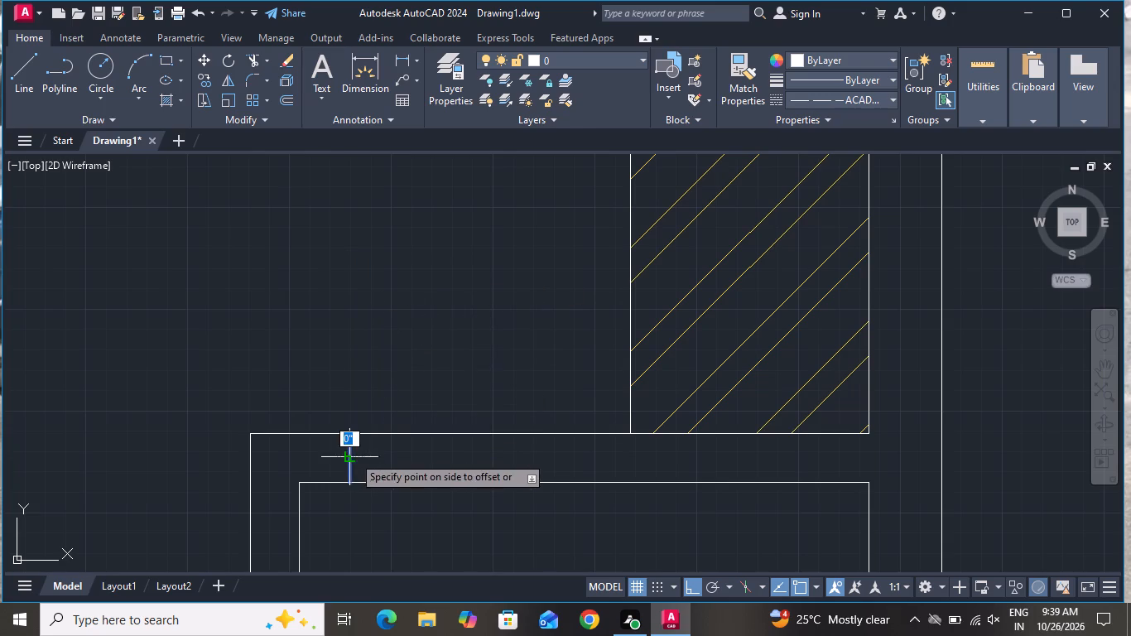
pyautogui.click(364, 452)
pyautogui.rightClick(351, 451)
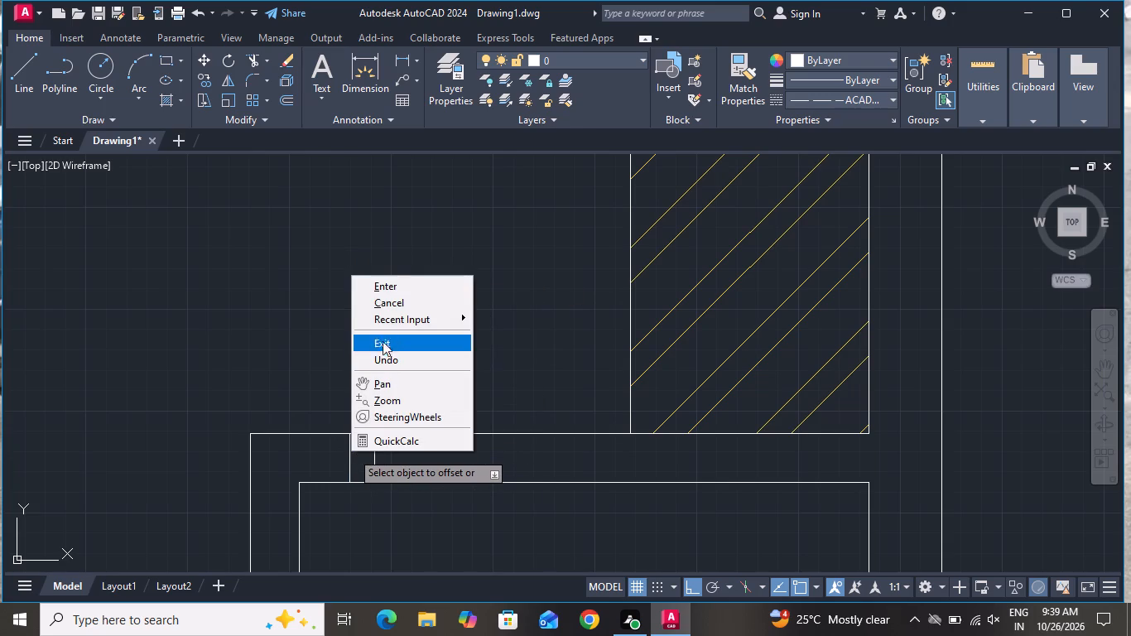
pyautogui.click(373, 301)
# Offset the right-hand line of the 3" pair by 2'6" to the right to mark the far door jamb.
pyautogui.press('o')
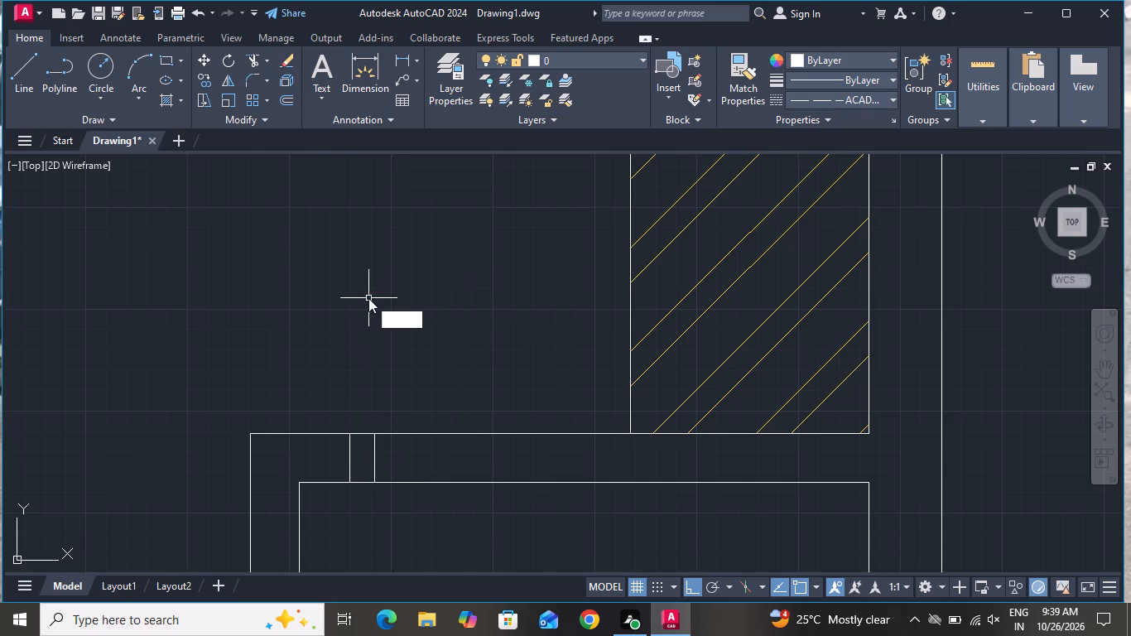
pyautogui.press('space')
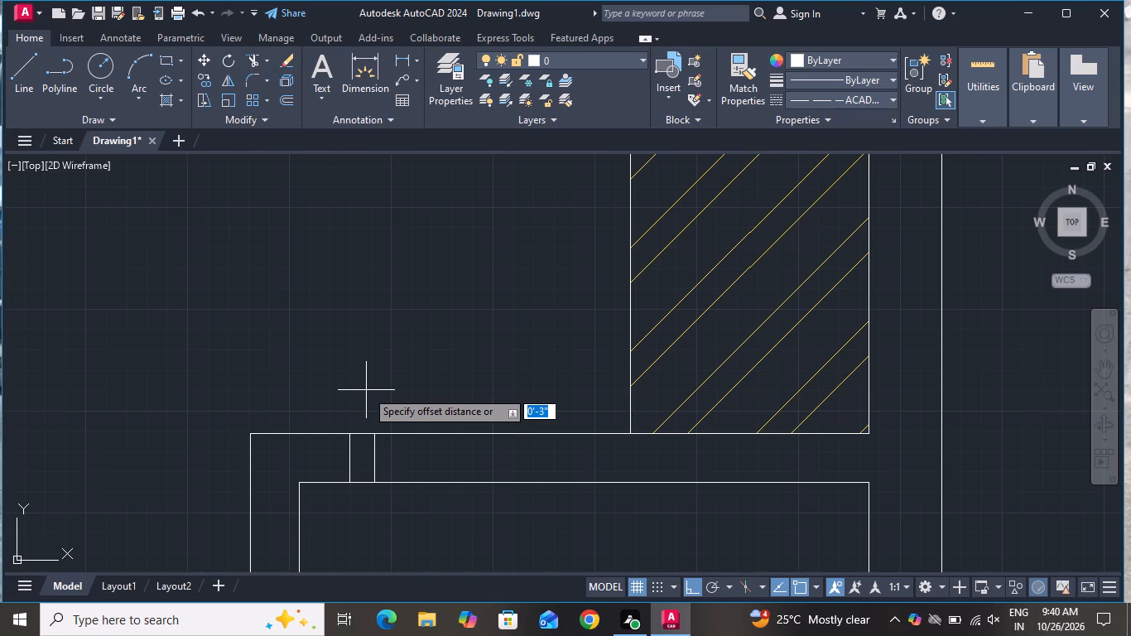
pyautogui.press('2')
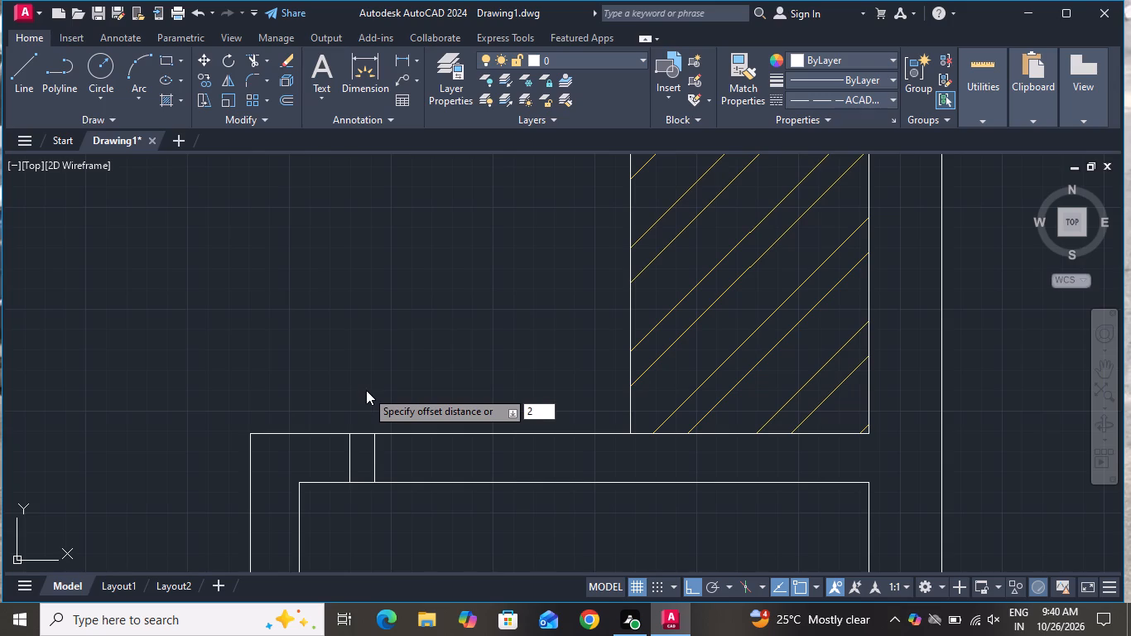
pyautogui.write("'6")
pyautogui.hotkey('shift', '"')
pyautogui.press('Return')
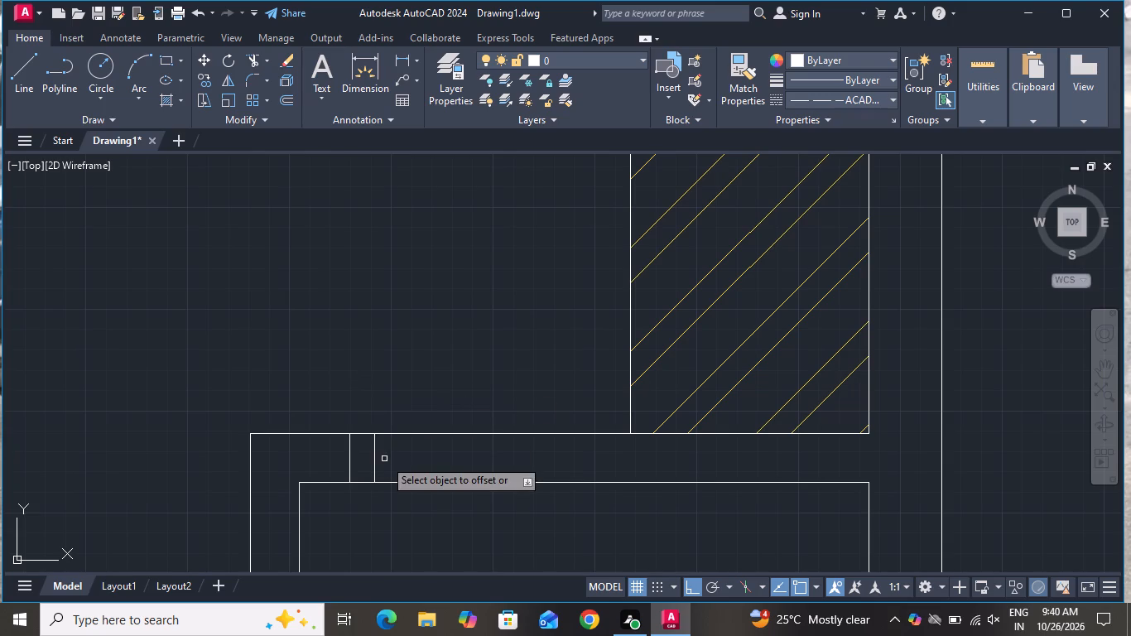
pyautogui.click(376, 461)
pyautogui.click(439, 459)
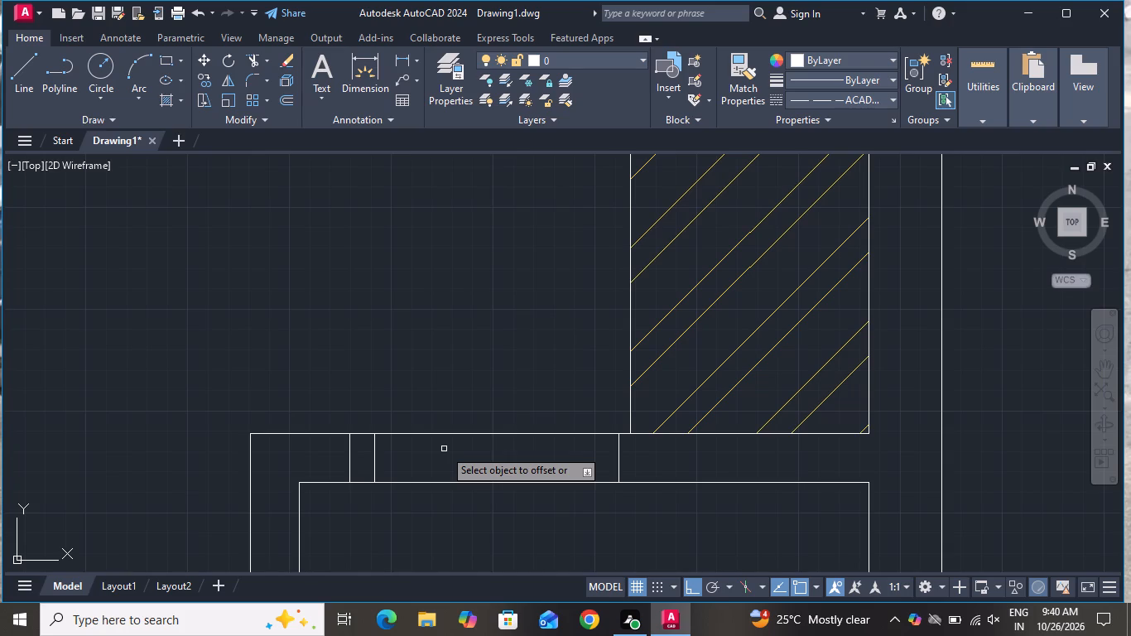
pyautogui.rightClick(444, 449)
pyautogui.click(479, 299)
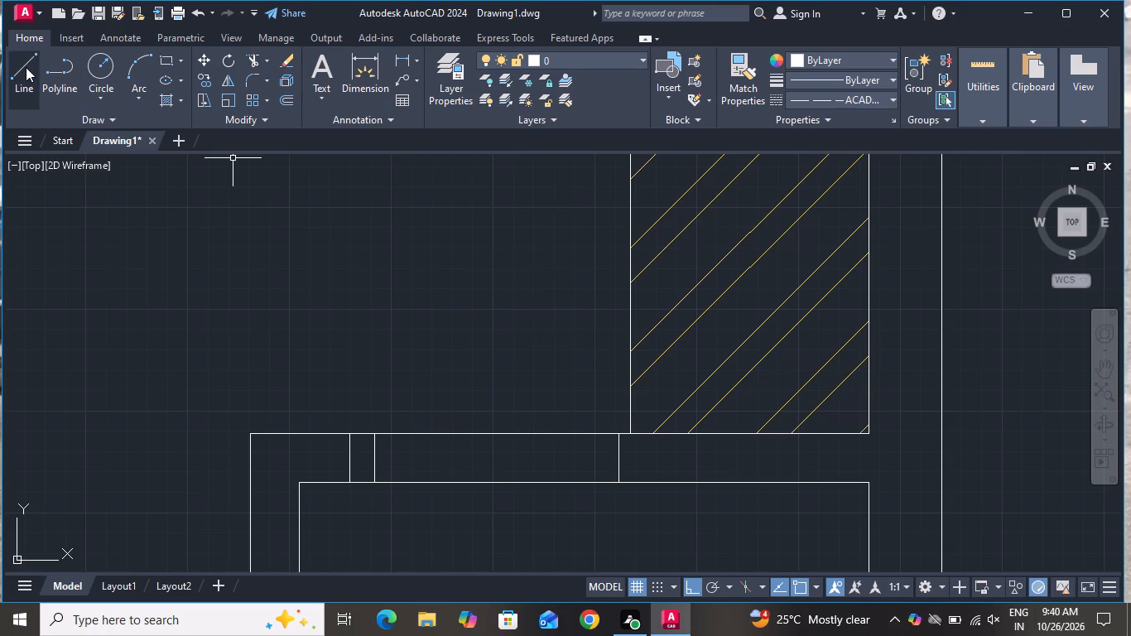
# Draw a 2'6" door-leaf line straight down from the midpoint of the left door jamb, the right-hand line of the 3" pair.
pyautogui.click(26, 67)
pyautogui.scroll(-1, 311, 168)
pyautogui.scroll(-1, 321, 238)
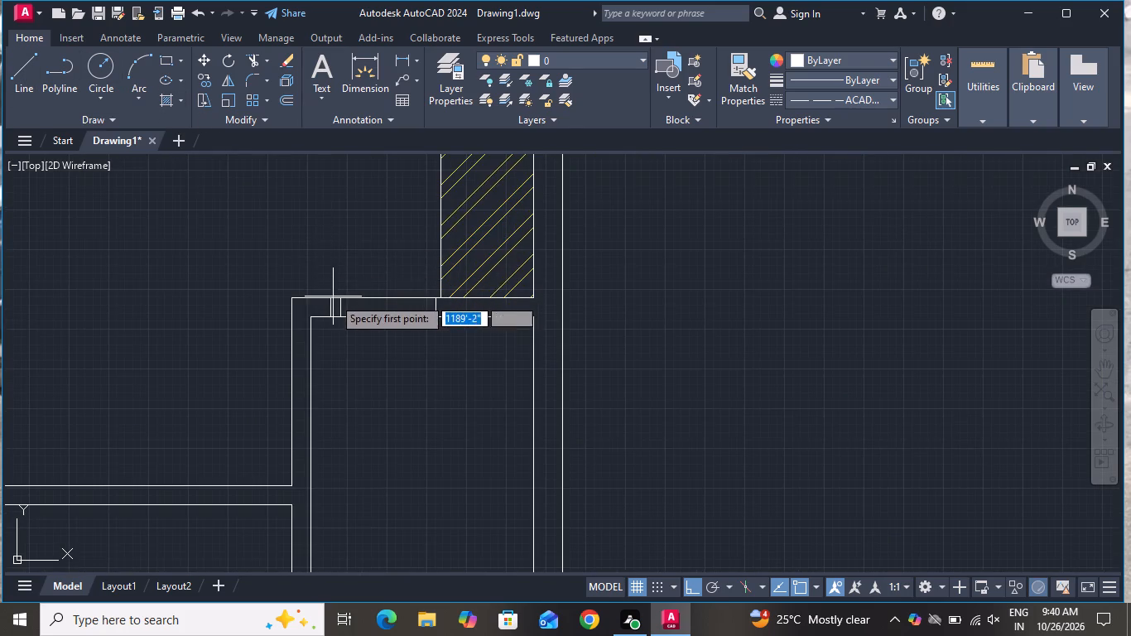
pyautogui.scroll(2, 333, 298)
pyautogui.click(350, 321)
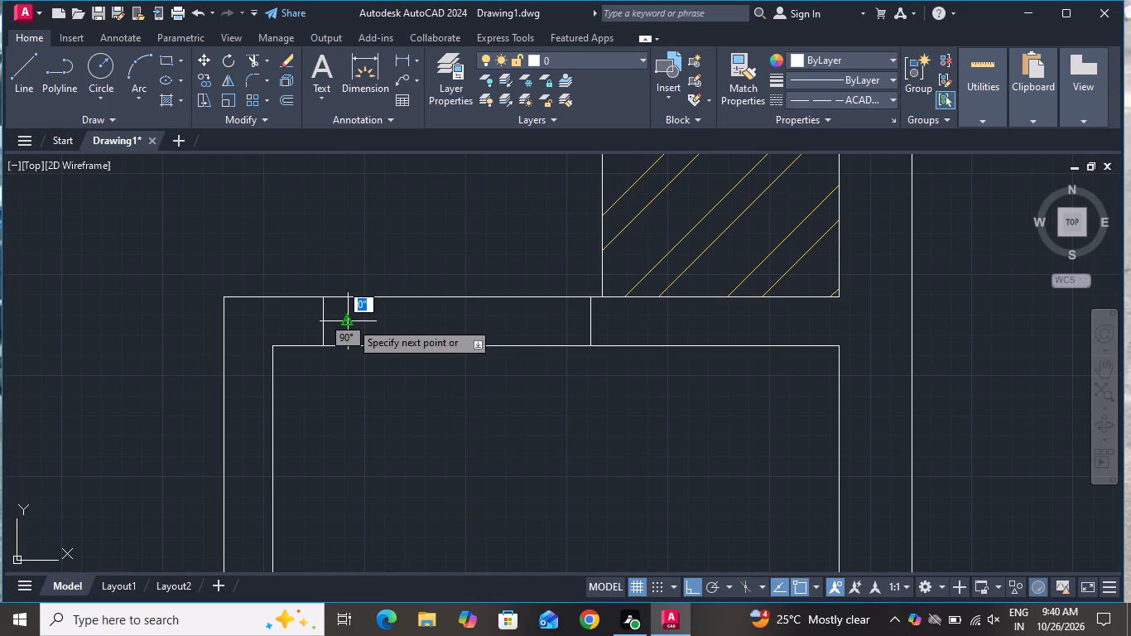
pyautogui.rightClick(378, 490)
pyautogui.write("2'")
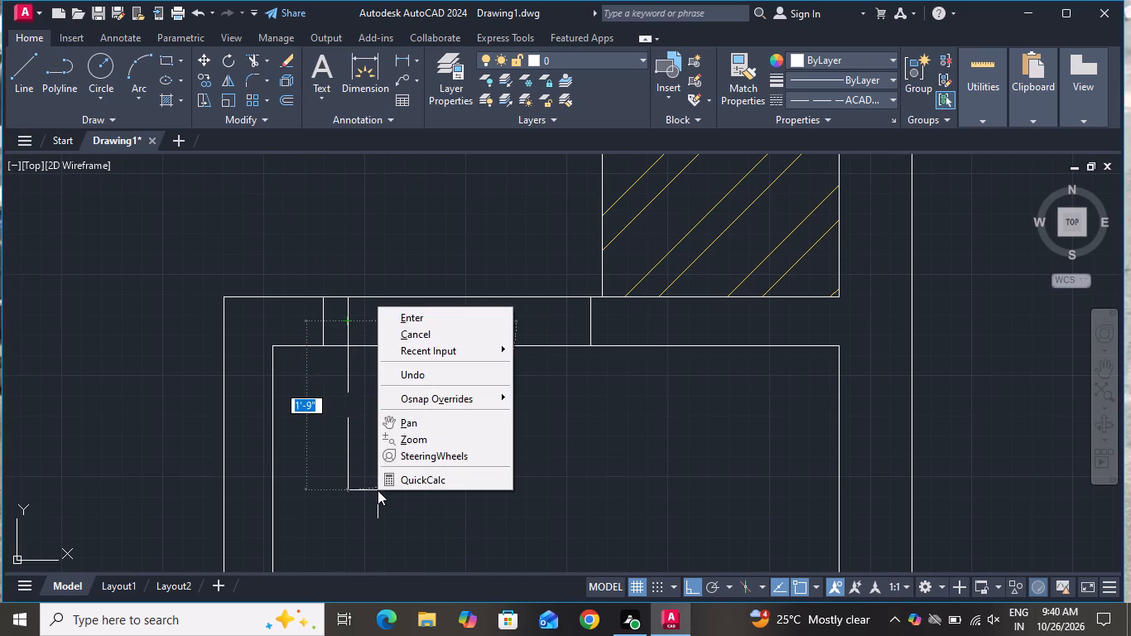
pyautogui.press('6')
pyautogui.hotkey('shift', '"')
pyautogui.press('Return')
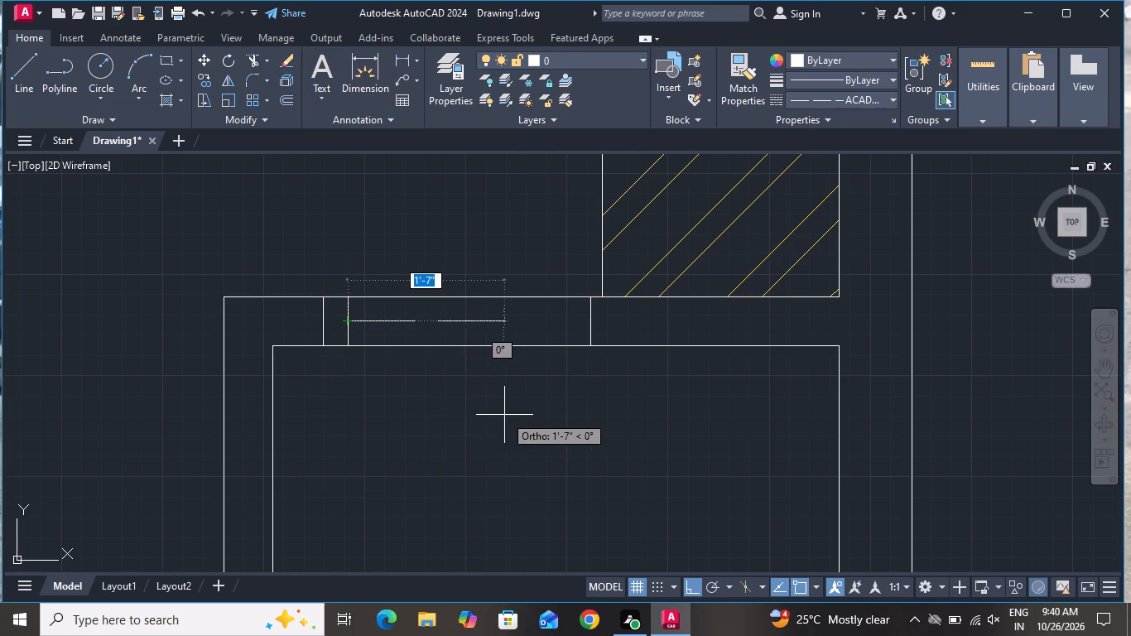
pyautogui.press('2')
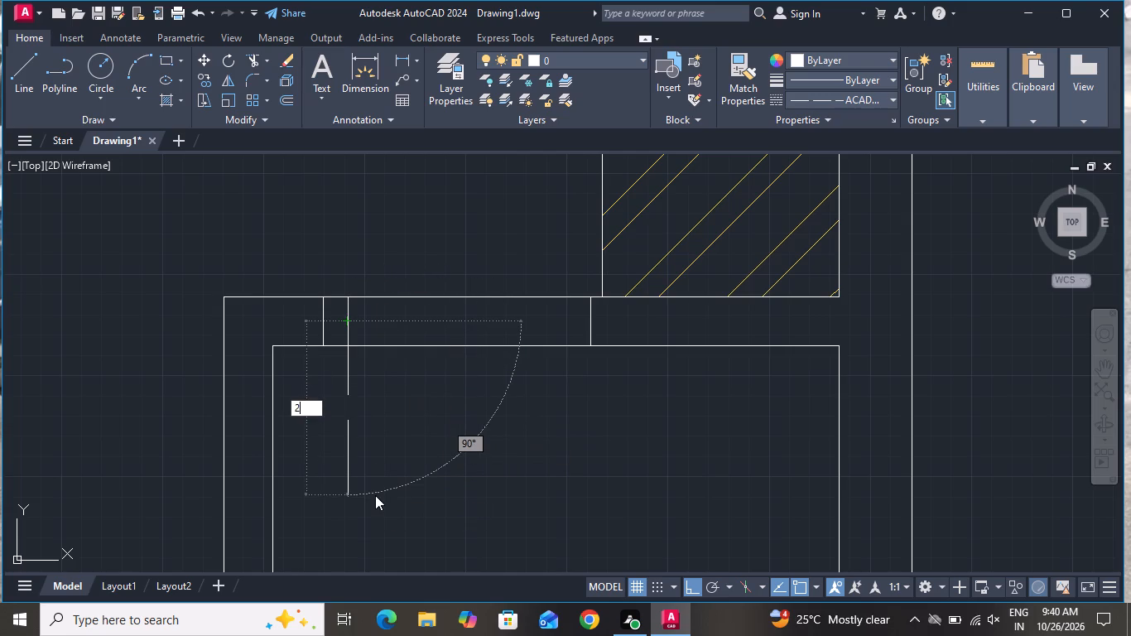
pyautogui.write("'6")
pyautogui.hotkey('shift', '"')
pyautogui.press('Return')
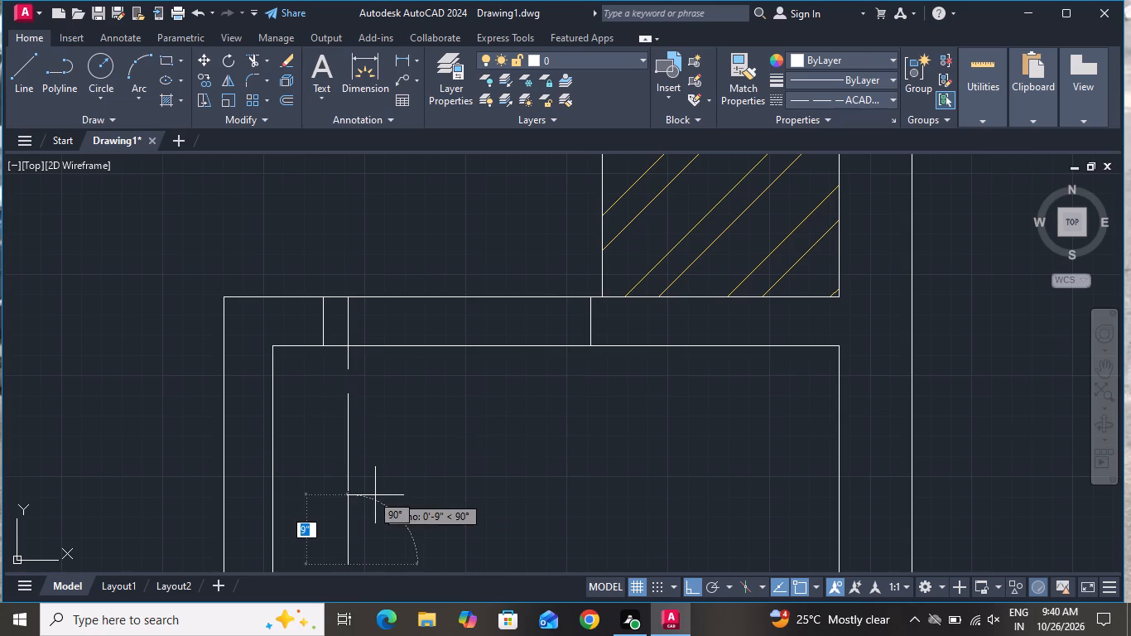
pyautogui.scroll(-1, 387, 445)
pyautogui.rightClick(407, 446)
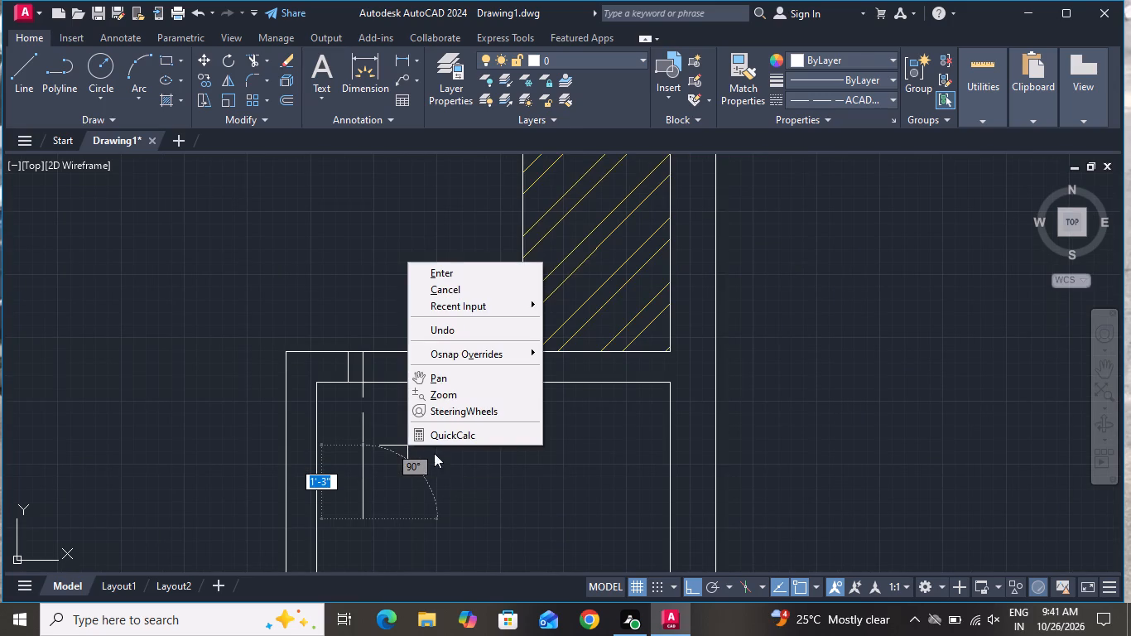
pyautogui.click(431, 289)
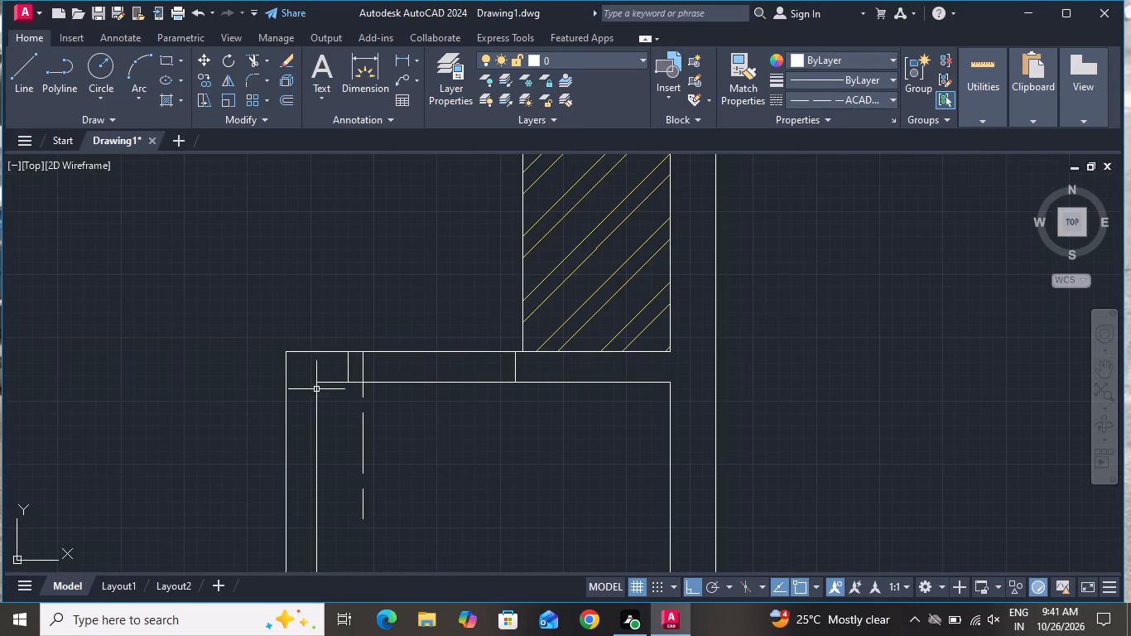
# Set the linetype of the dashed door-leaf line to ByLayer.
pyautogui.click(377, 404)
pyautogui.click(359, 434)
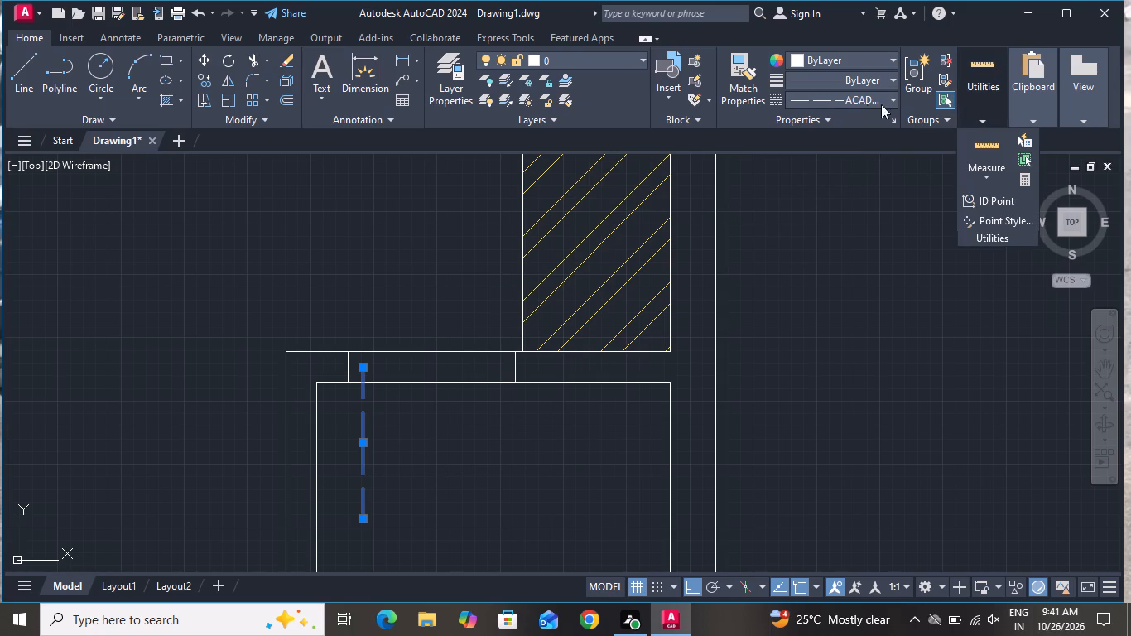
pyautogui.click(844, 94)
pyautogui.click(830, 116)
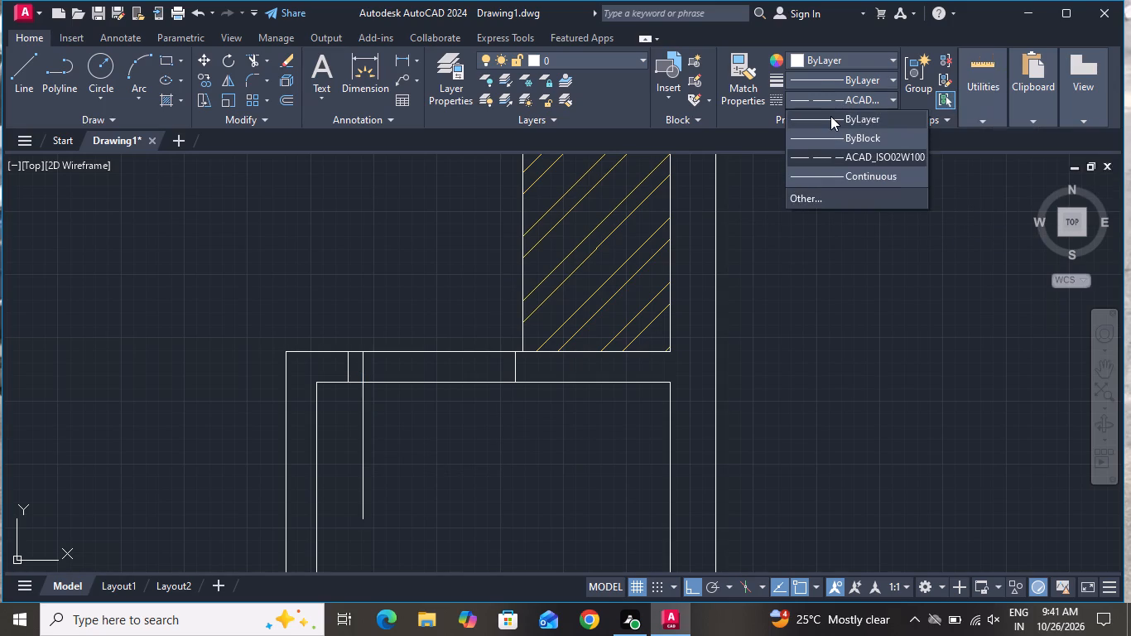
# Offset the door-leaf line 2" to the right to give the leaf its thickness.
pyautogui.scroll(1, 360, 424)
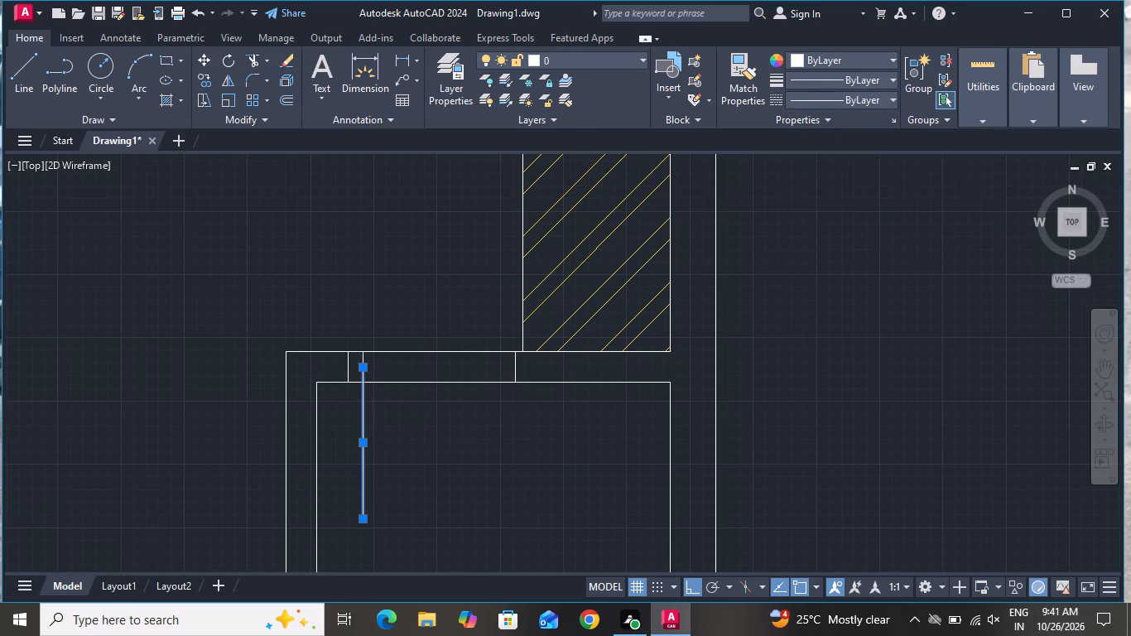
pyautogui.scroll(-2, 427, 437)
pyautogui.press('o')
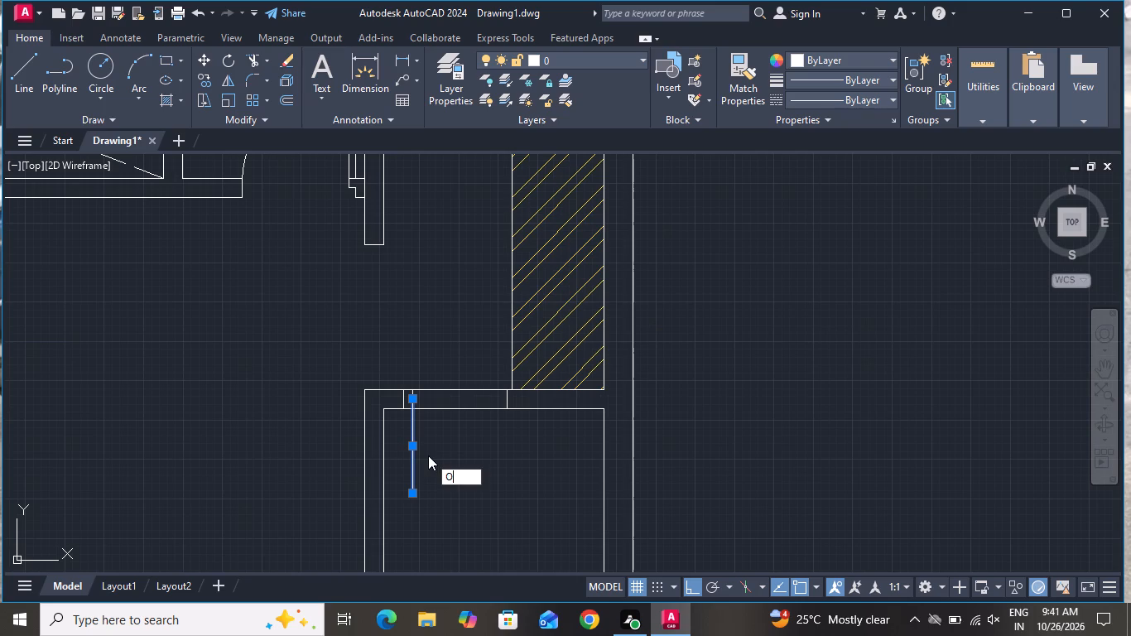
pyautogui.press('space')
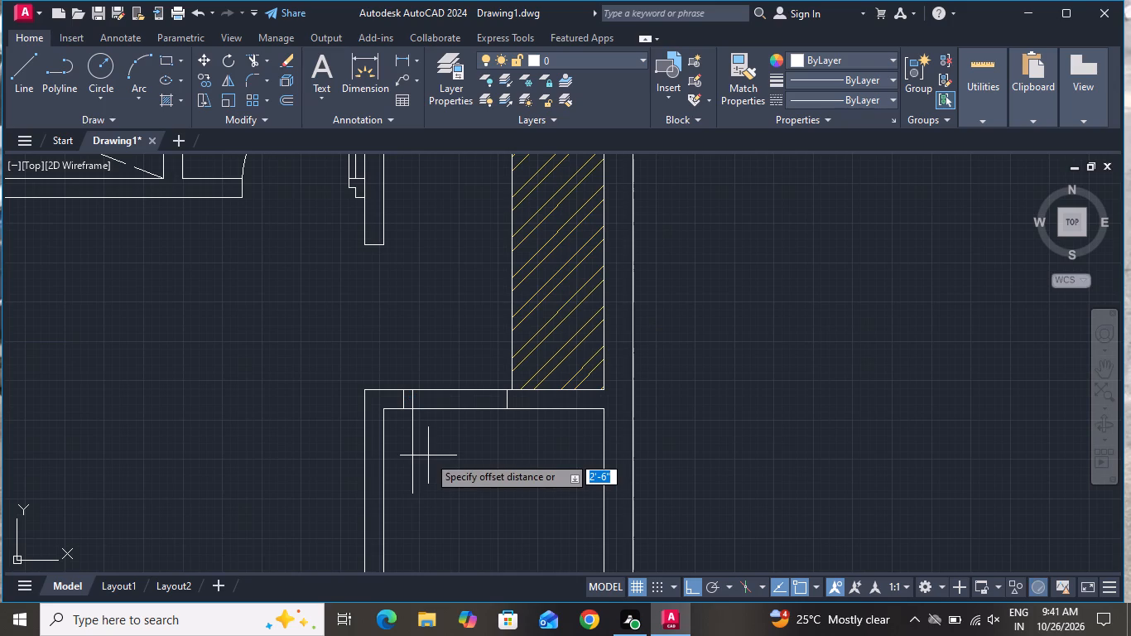
pyautogui.press('2')
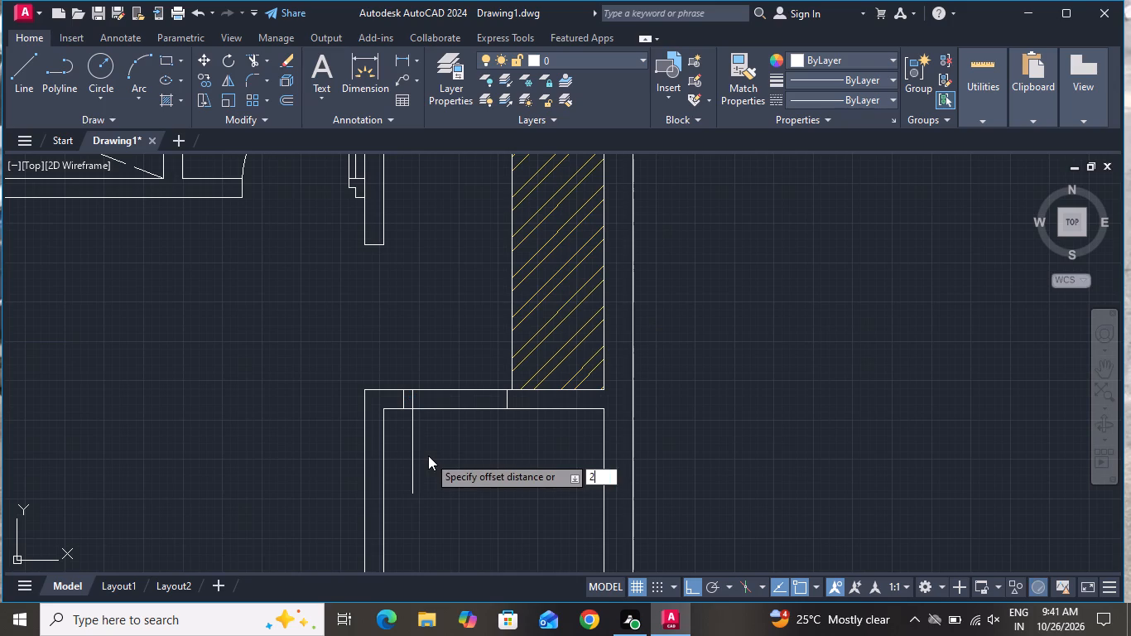
pyautogui.hotkey('shift', '"')
pyautogui.press('Return')
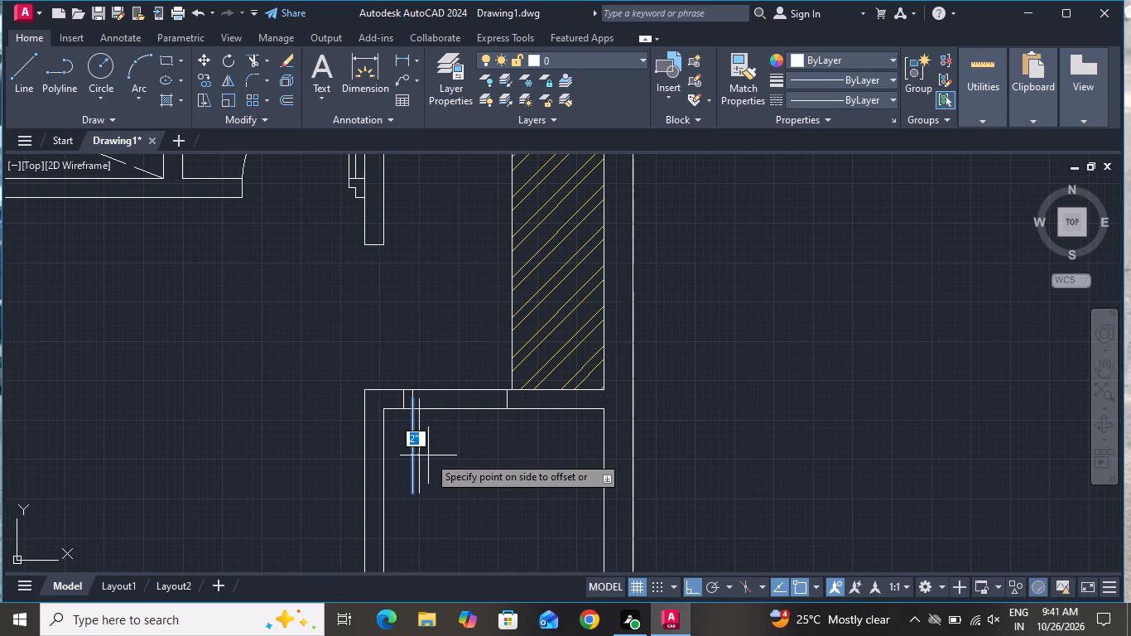
pyautogui.click(428, 455)
pyautogui.rightClick(428, 455)
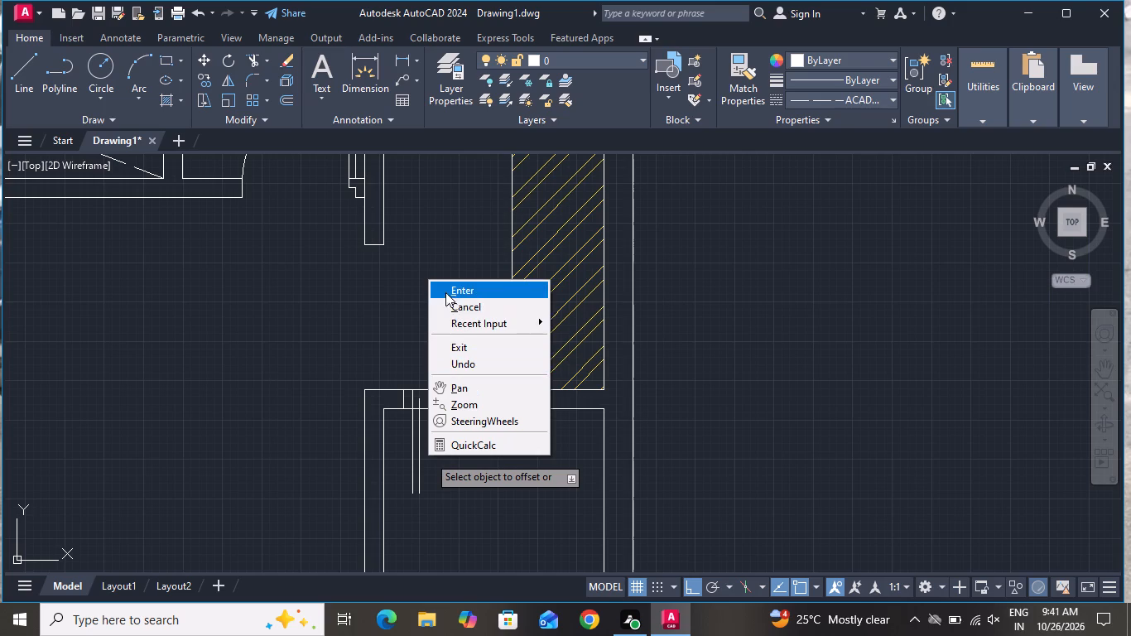
pyautogui.click(457, 310)
# Draw the door-swing arc from the midpoint of the far jamb through the lower ends of the two door-leaf lines.
pyautogui.write('A')
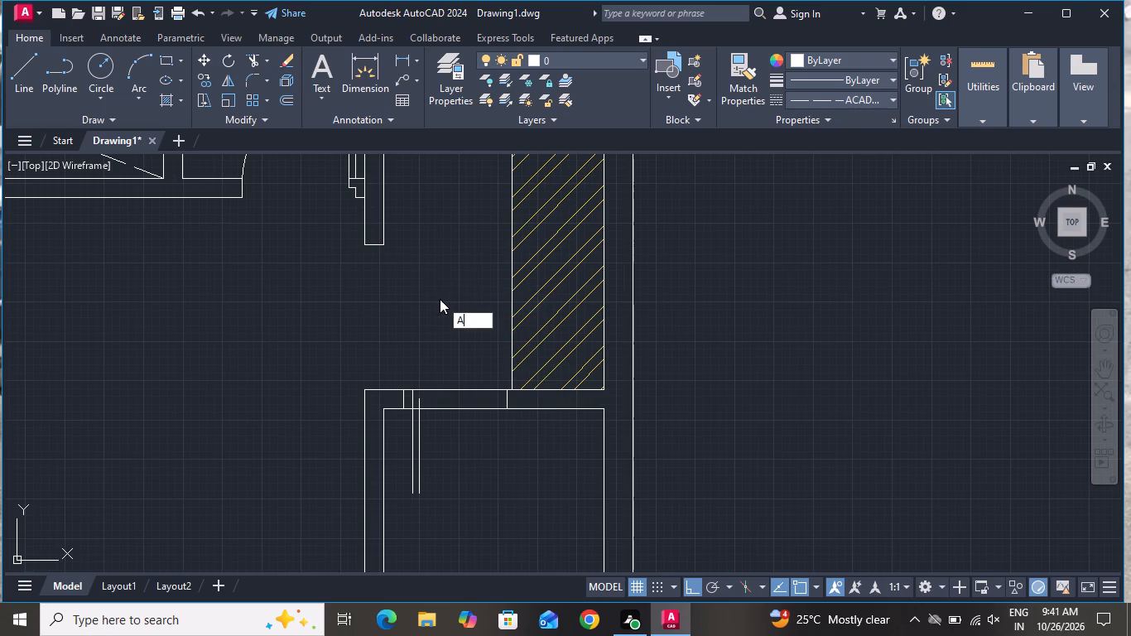
pyautogui.press('space')
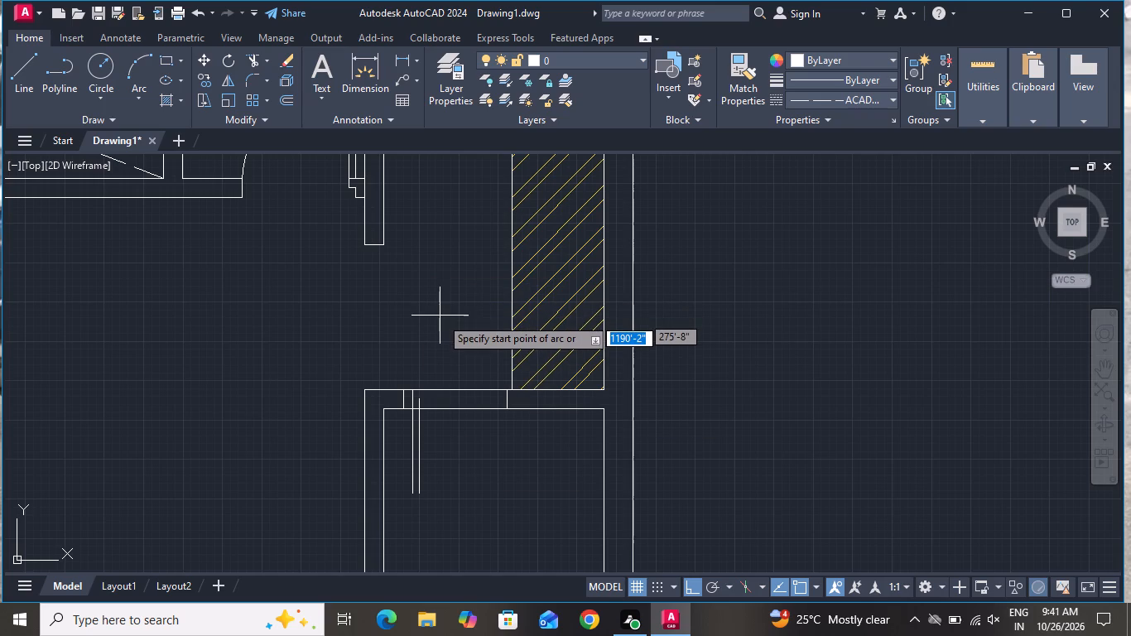
pyautogui.scroll(1, 493, 436)
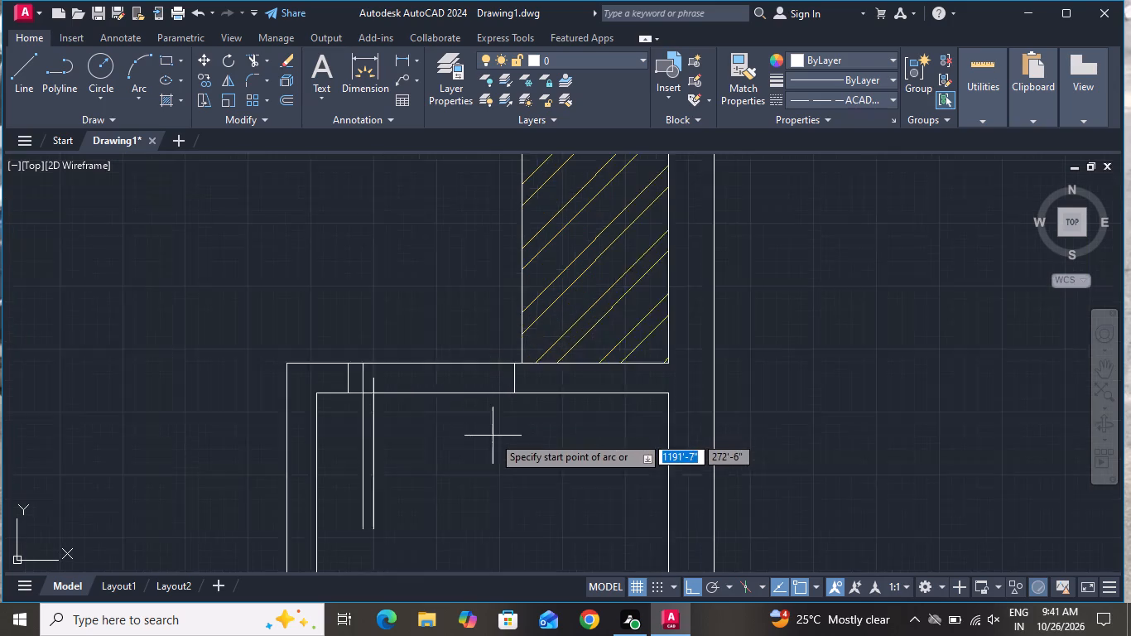
pyautogui.scroll(1, 493, 436)
pyautogui.click(525, 344)
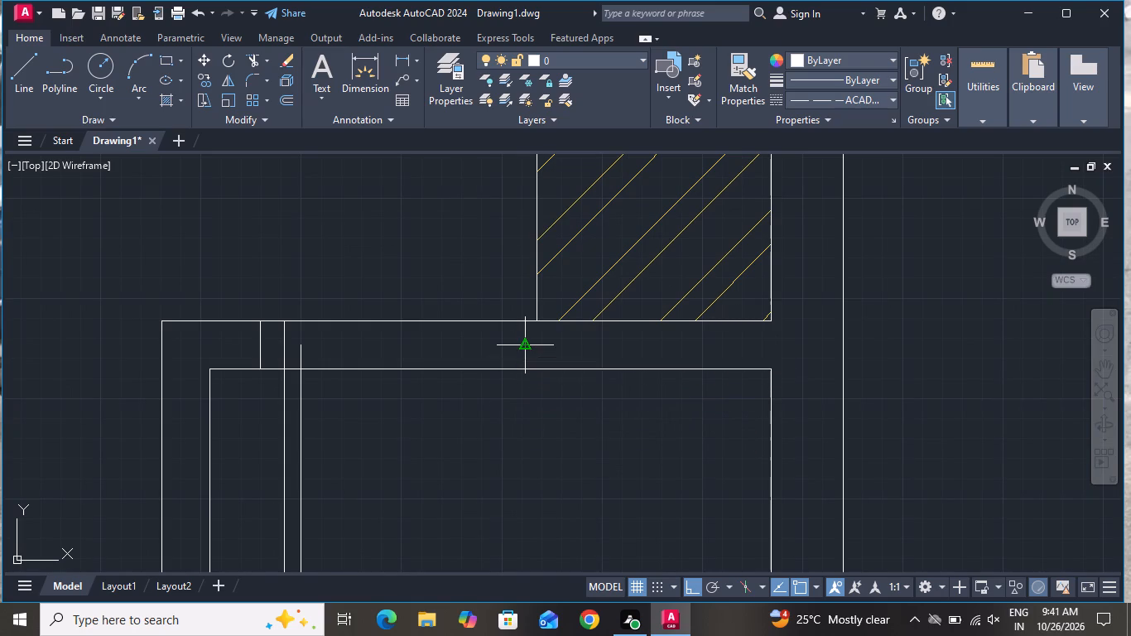
pyautogui.scroll(-2, 470, 433)
pyautogui.scroll(2, 411, 494)
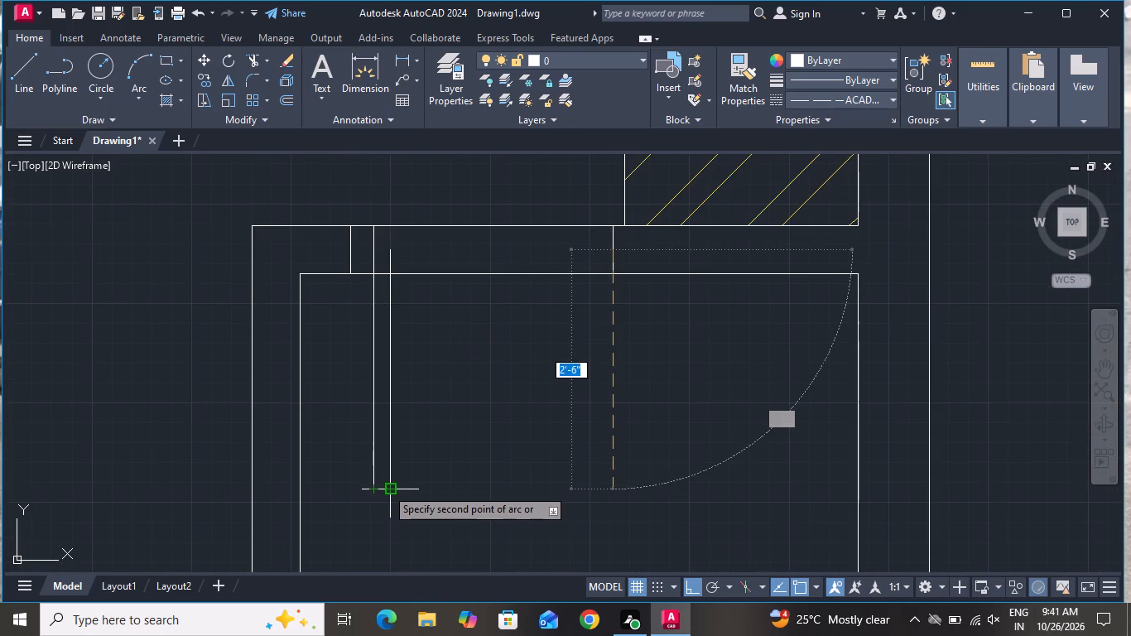
pyautogui.click(386, 488)
pyautogui.click(365, 489)
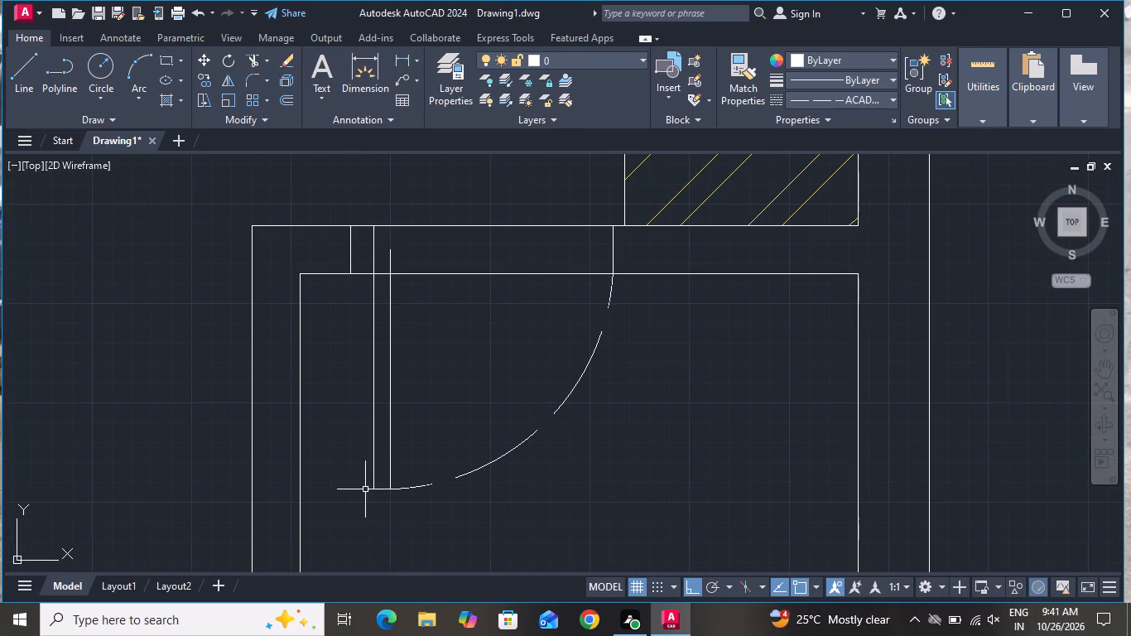
# Set the linetype of the dashed door-swing arc to ByLayer.
pyautogui.scroll(-1, 396, 505)
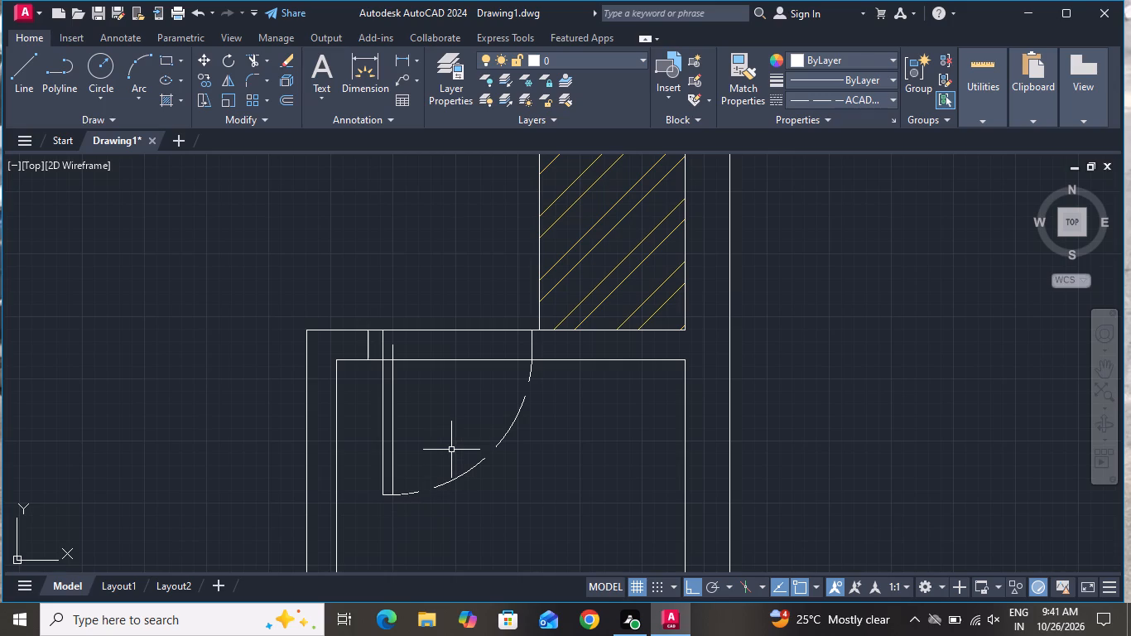
pyautogui.moveTo(450, 461); pyautogui.dragTo(449, 475)
pyautogui.click(433, 533)
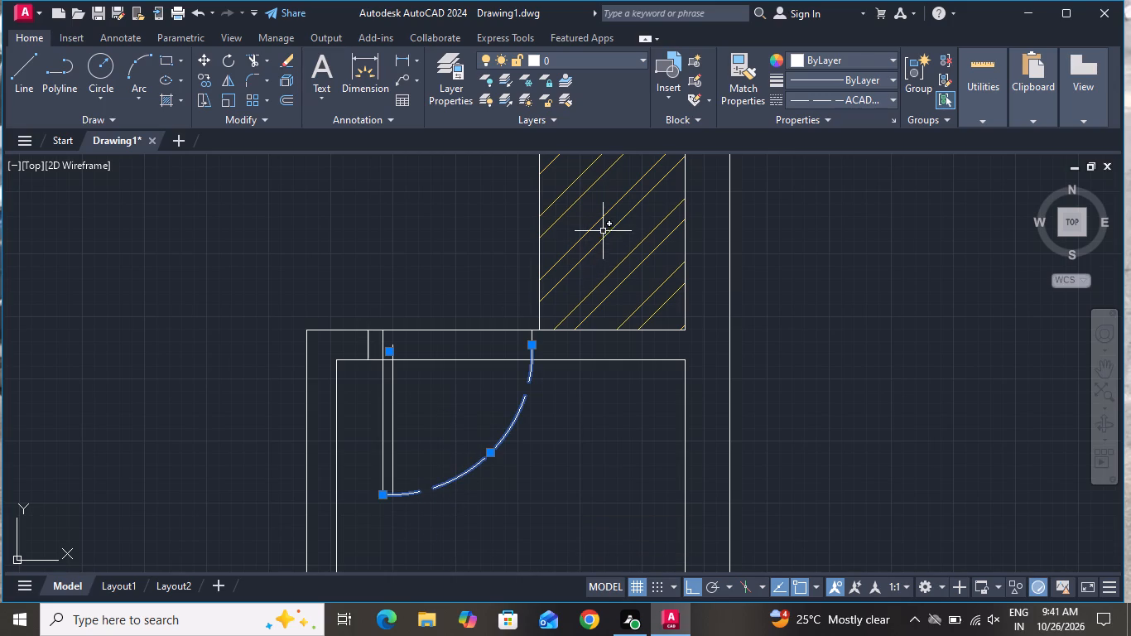
pyautogui.click(796, 103)
pyautogui.click(797, 119)
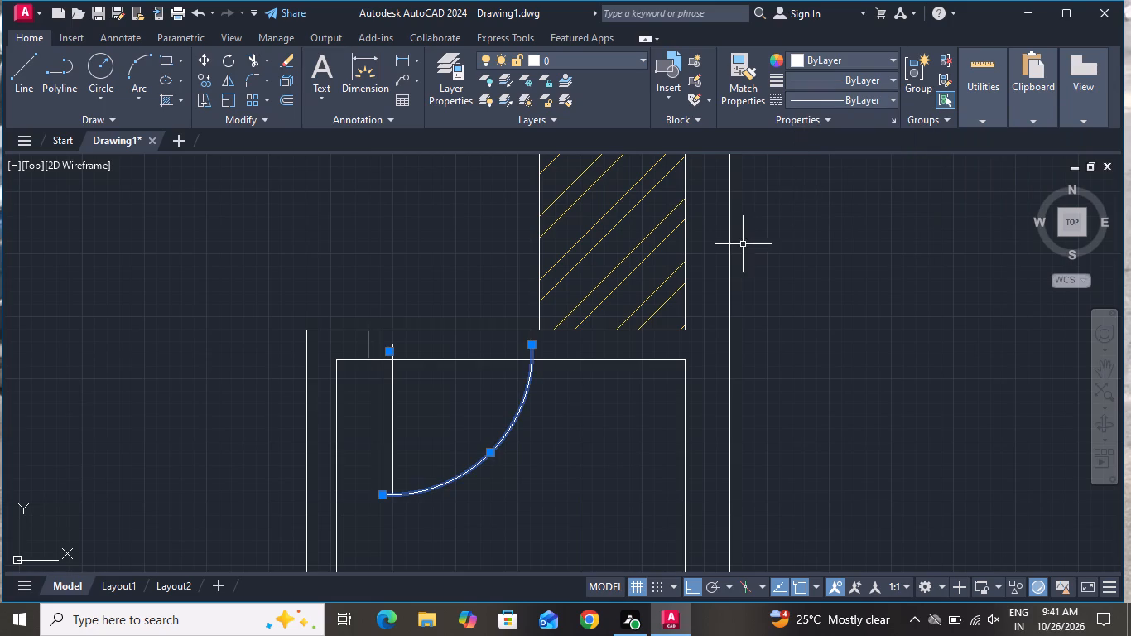
# Draw a 2" line joining the upper end of the outer door-leaf line to the left jamb line, closing the leaf.
pyautogui.click(35, 75)
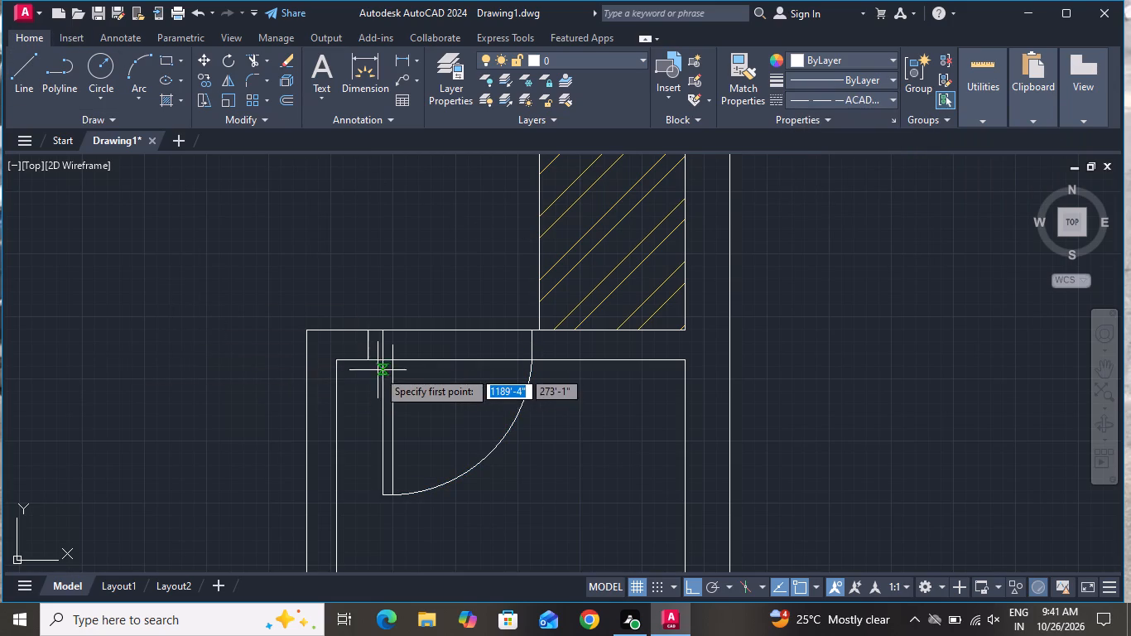
pyautogui.scroll(1, 380, 369)
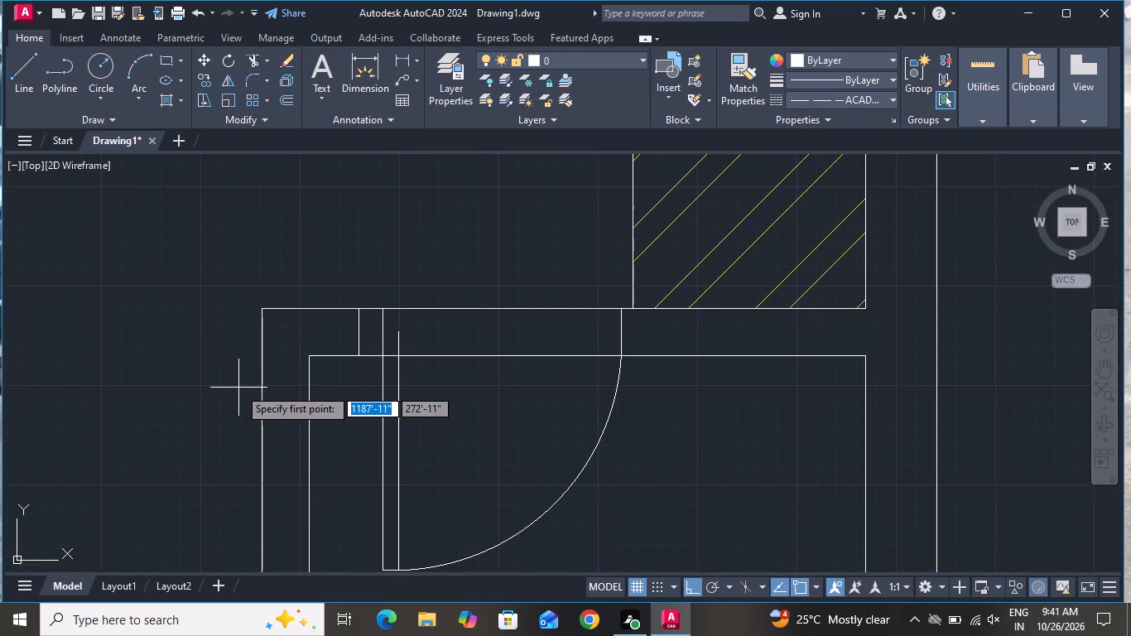
pyautogui.scroll(1, 243, 387)
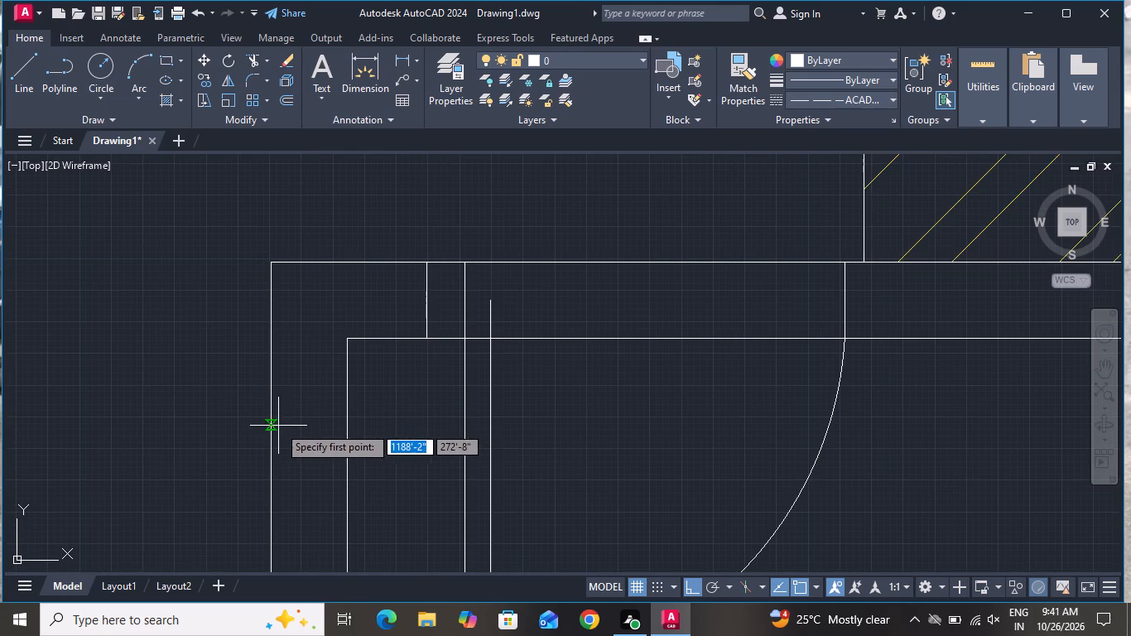
pyautogui.click(490, 303)
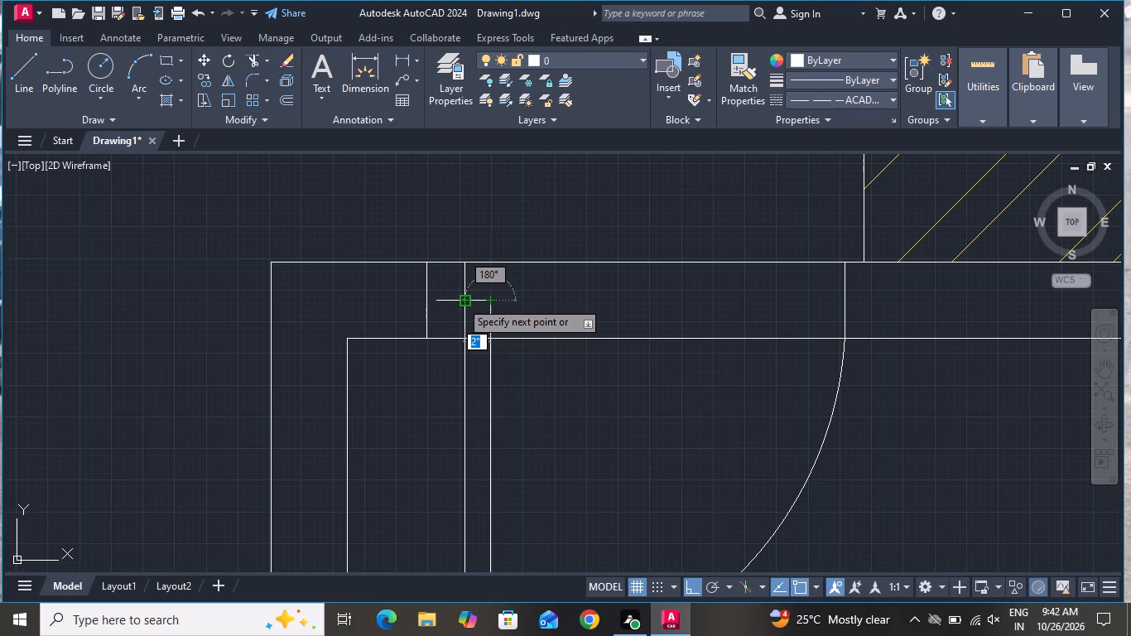
pyautogui.click(460, 301)
pyautogui.rightClick(460, 301)
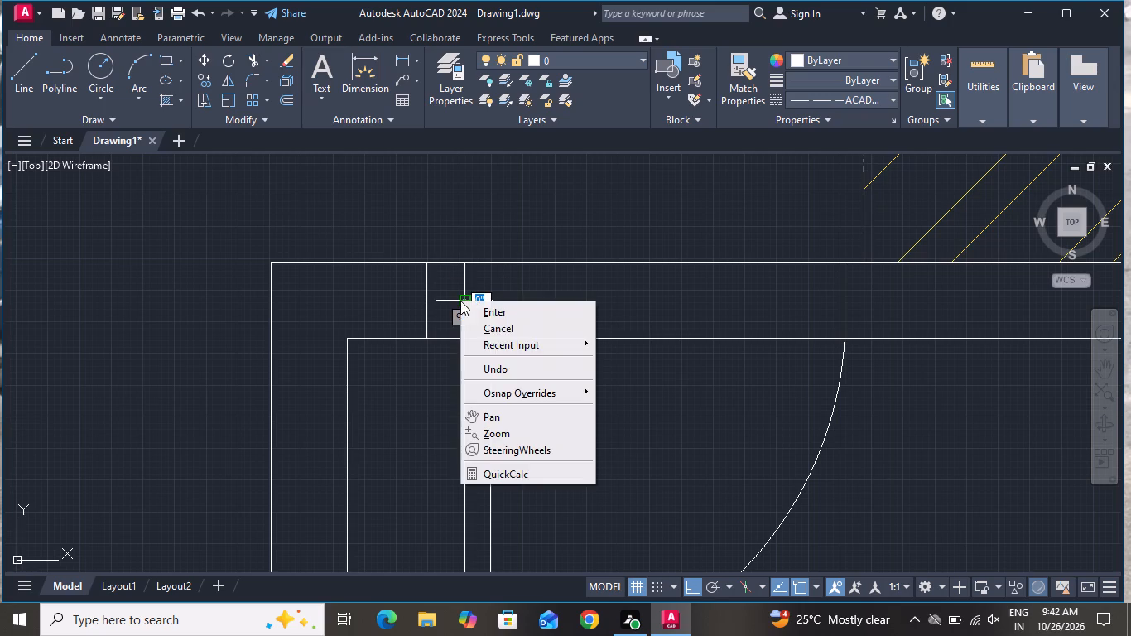
pyautogui.click(469, 327)
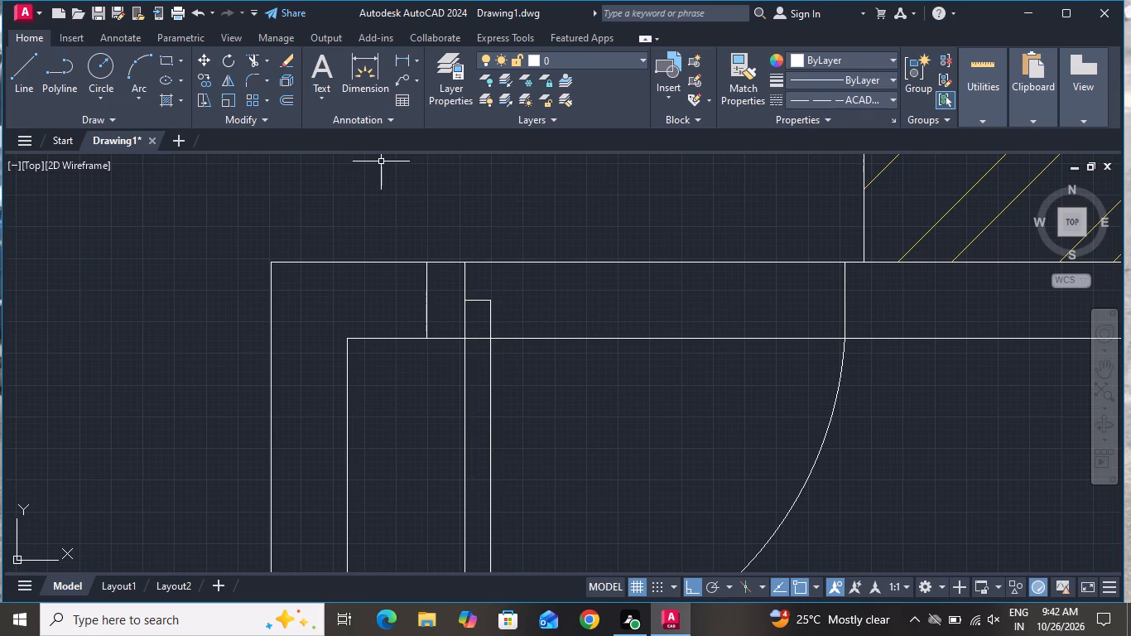
# Trim both wall lines across the door opening and the jamb line segment between the leaf's top edge and the wall's inner face.
pyautogui.click(251, 60)
pyautogui.click(704, 380)
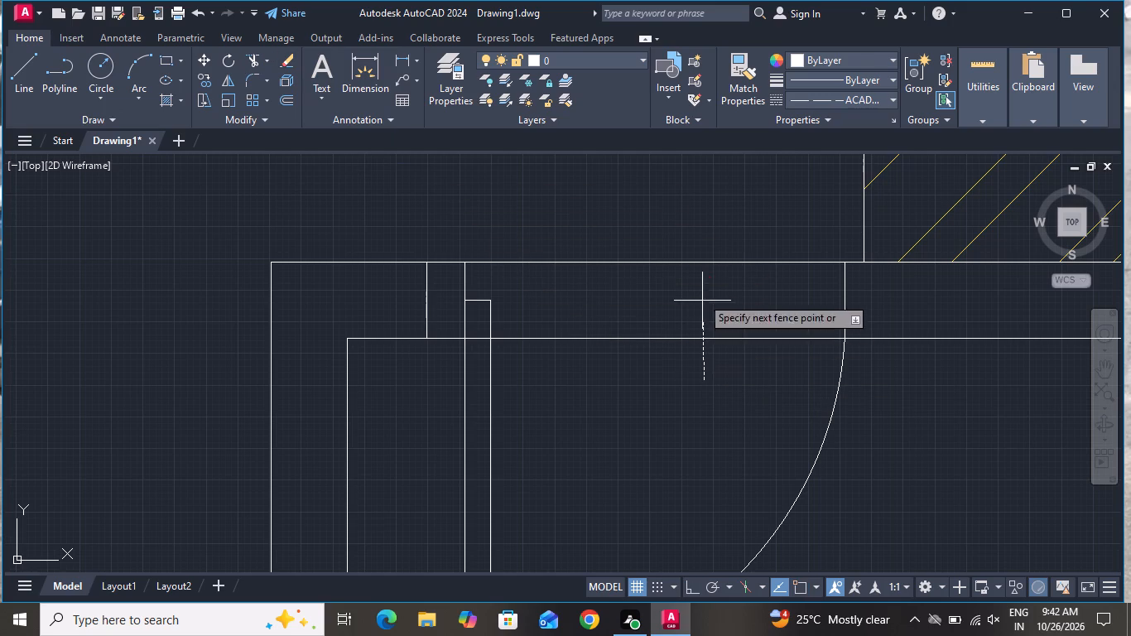
pyautogui.click(697, 234)
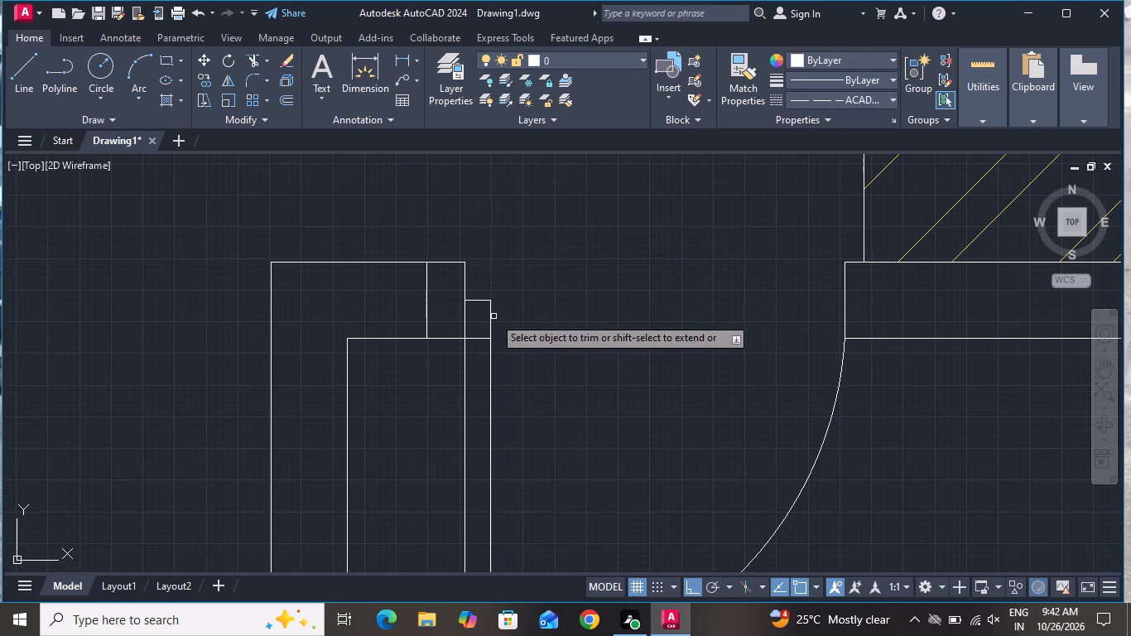
pyautogui.scroll(2, 474, 327)
pyautogui.click(476, 311)
pyautogui.click(421, 306)
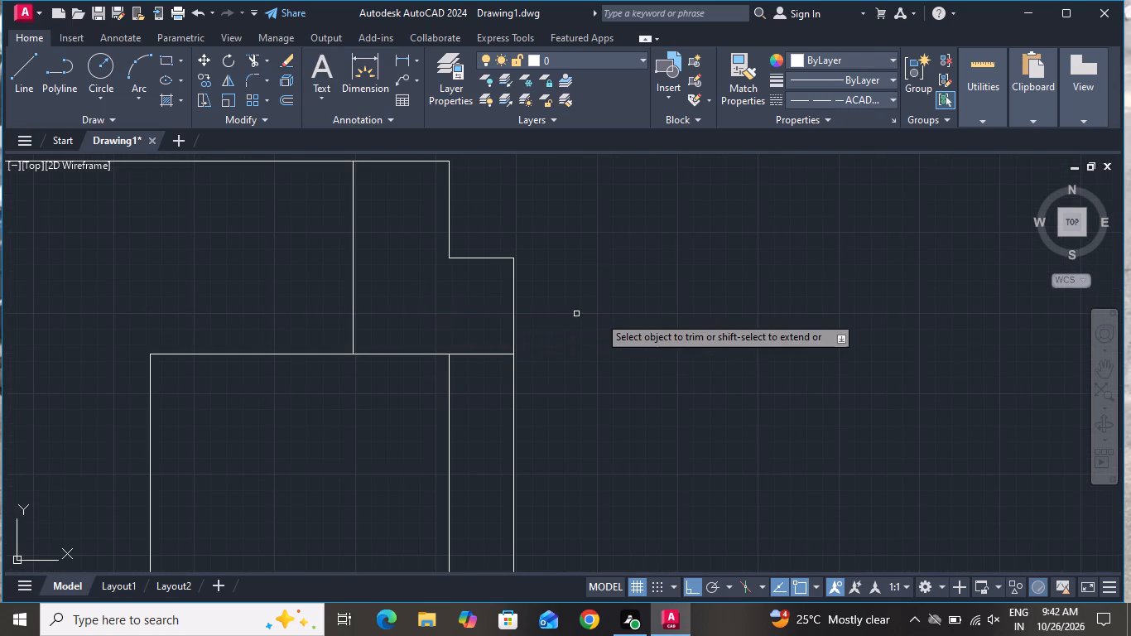
pyautogui.scroll(-2, 609, 316)
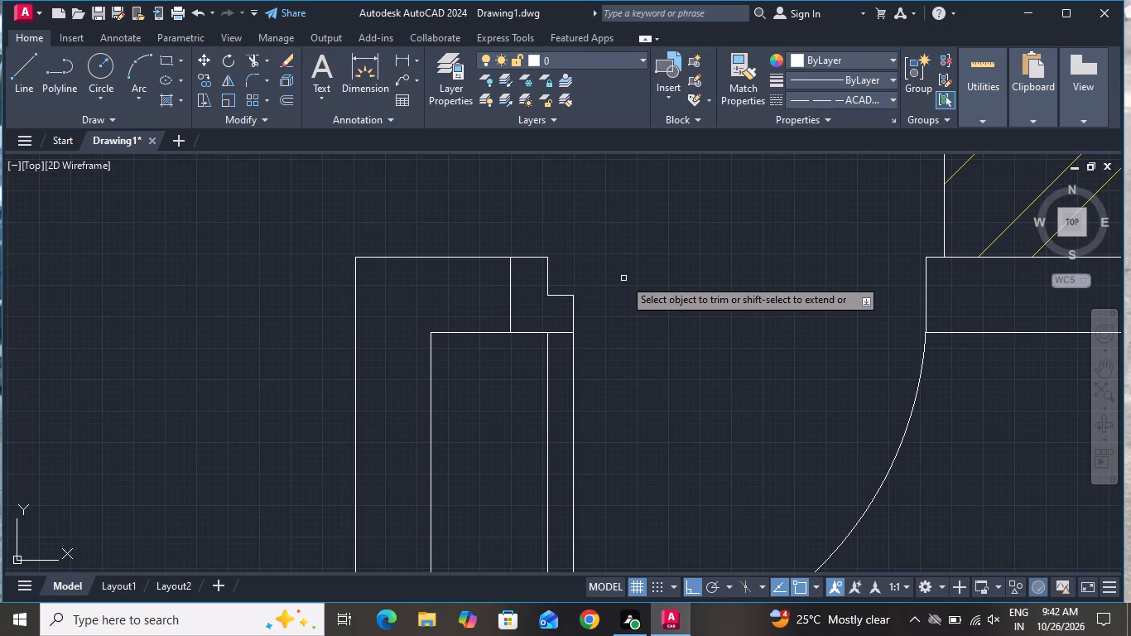
pyautogui.scroll(-1, 623, 278)
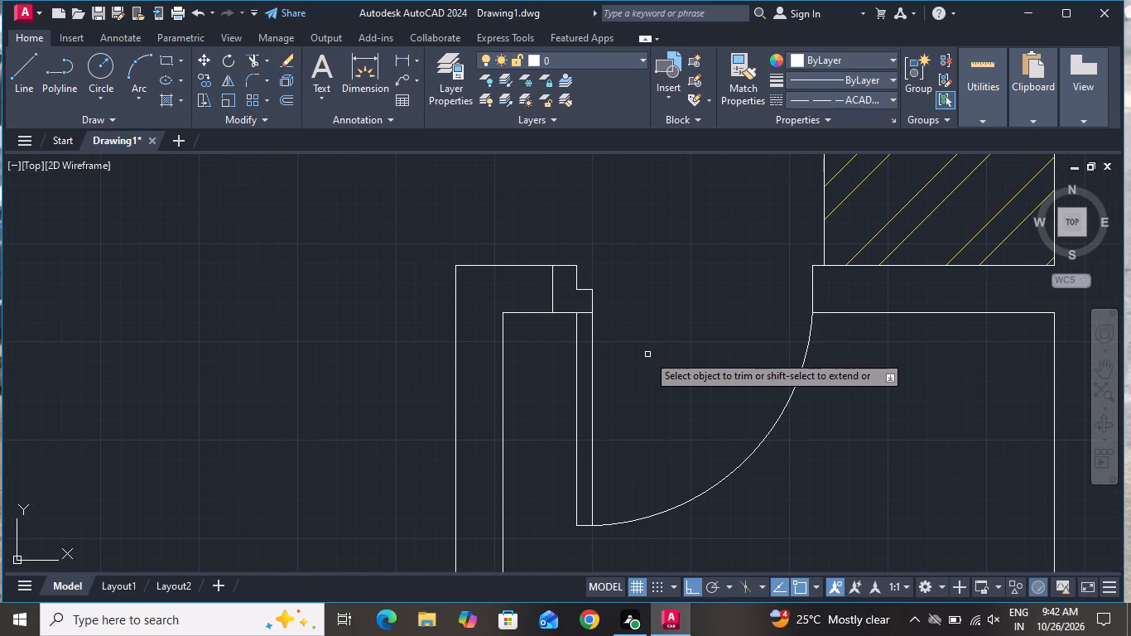
pyautogui.rightClick(647, 354)
pyautogui.click(702, 379)
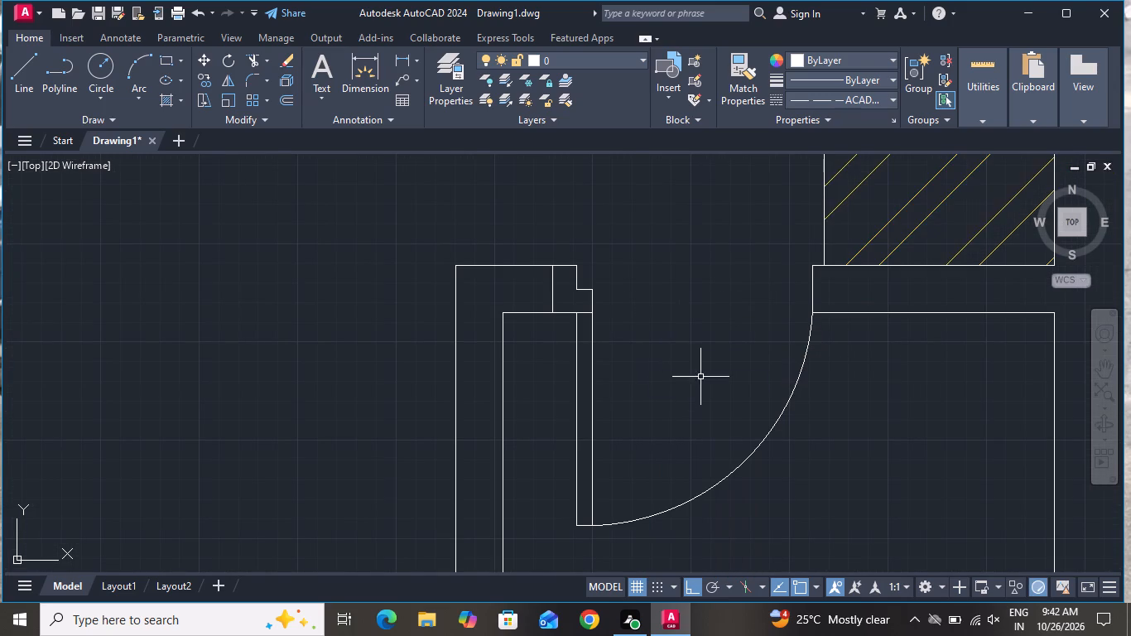
# Insert the Toilet - Imperial block from the architectural tool palette into the large room left of the new door.
pyautogui.scroll(-3, 687, 369)
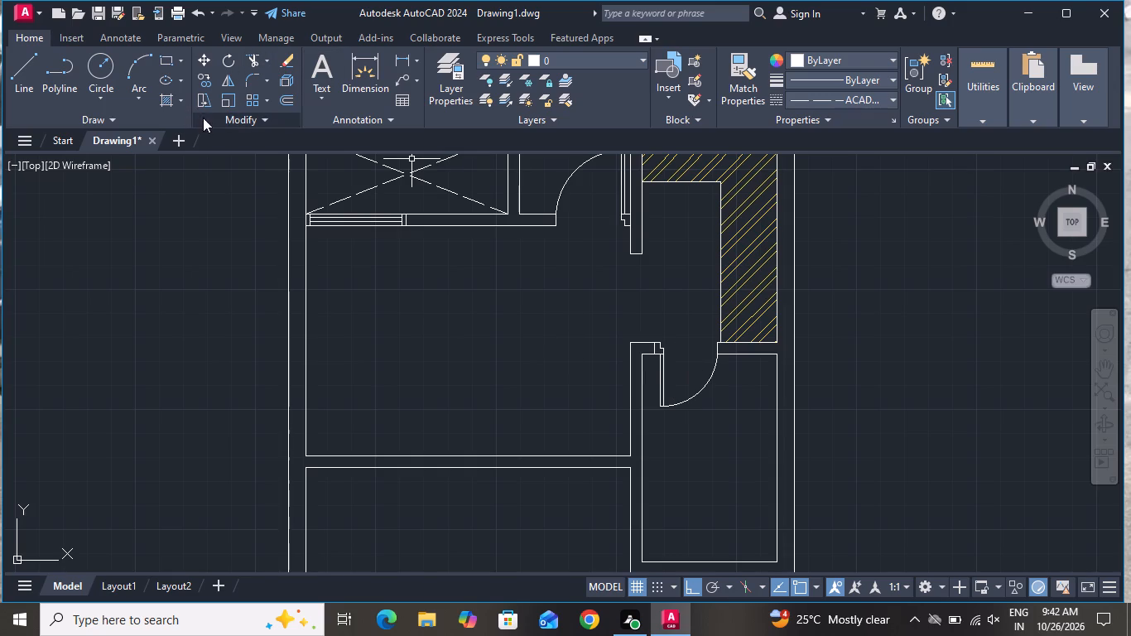
pyautogui.write('TP')
pyautogui.press('space')
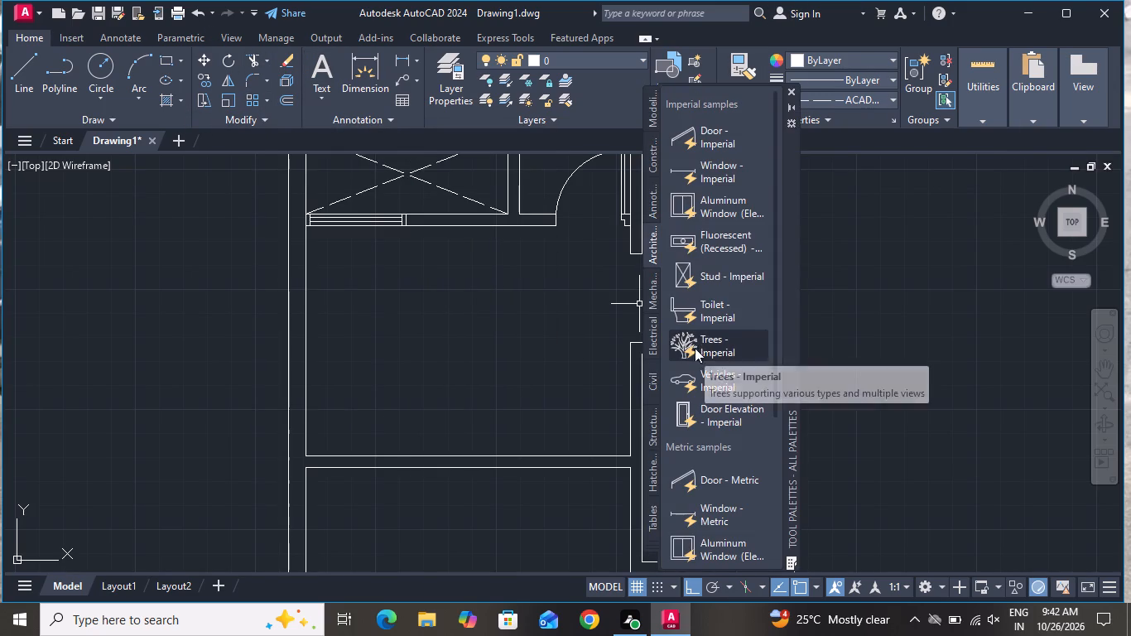
pyautogui.moveTo(695, 323); pyautogui.dragTo(510, 365)
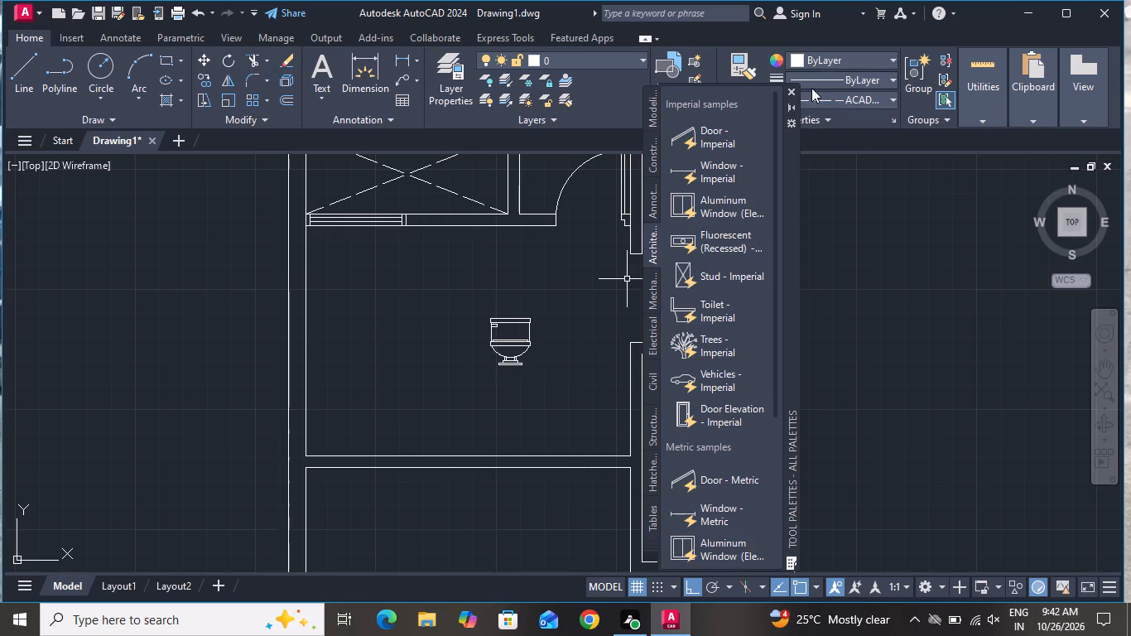
pyautogui.click(792, 88)
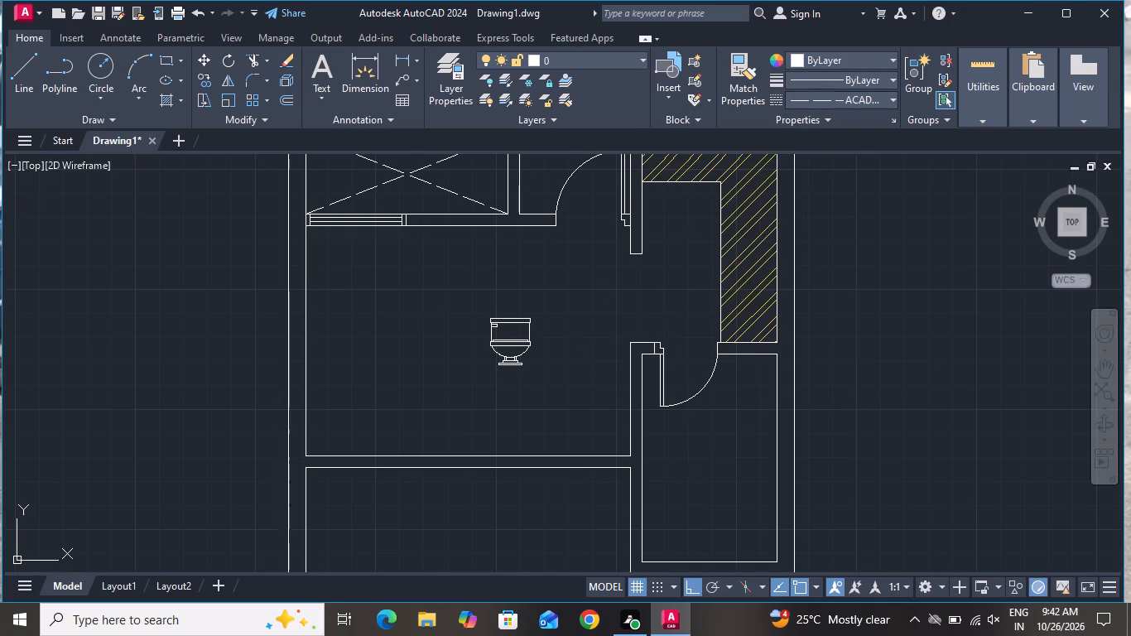
# Switch the toilet block's view to Elongated (Plan).
pyautogui.click(492, 324)
pyautogui.click(487, 374)
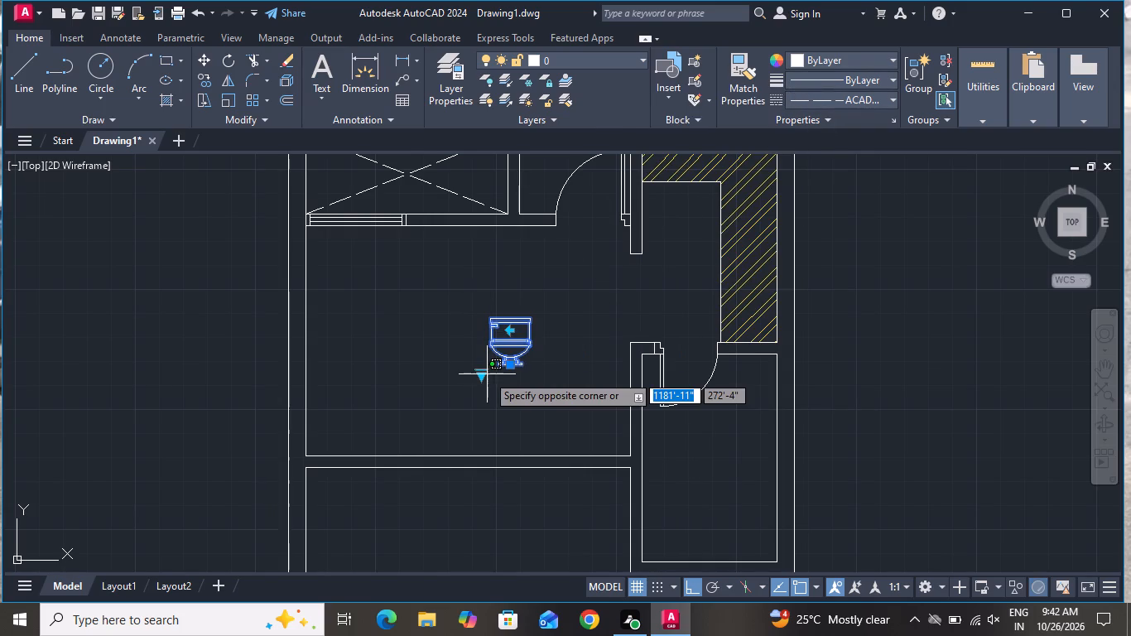
pyautogui.click(483, 374)
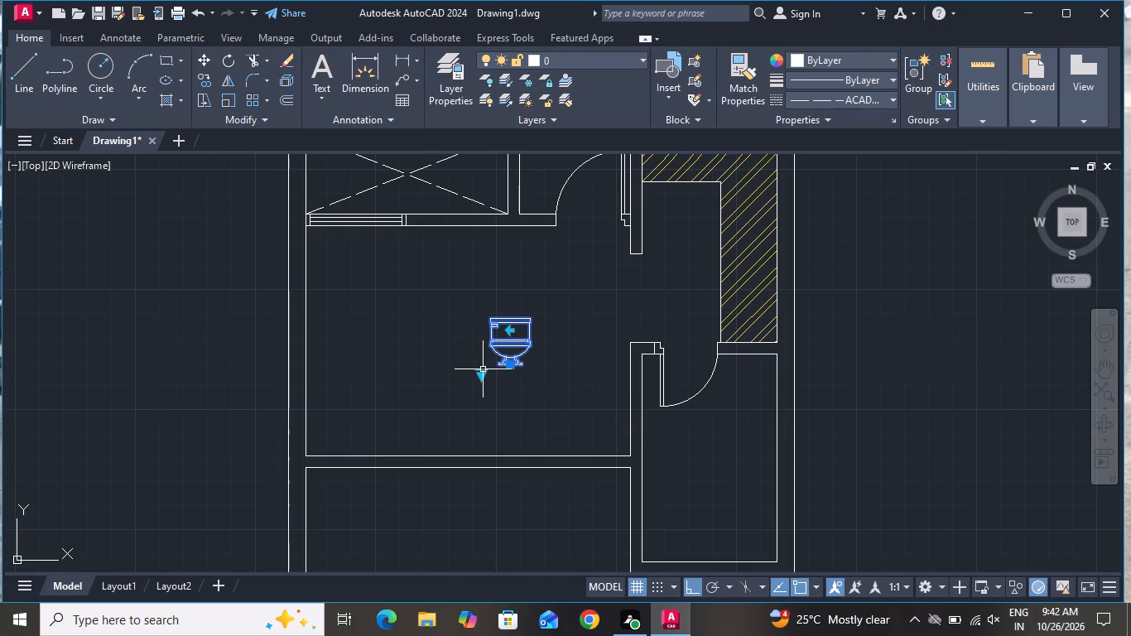
pyautogui.click(480, 373)
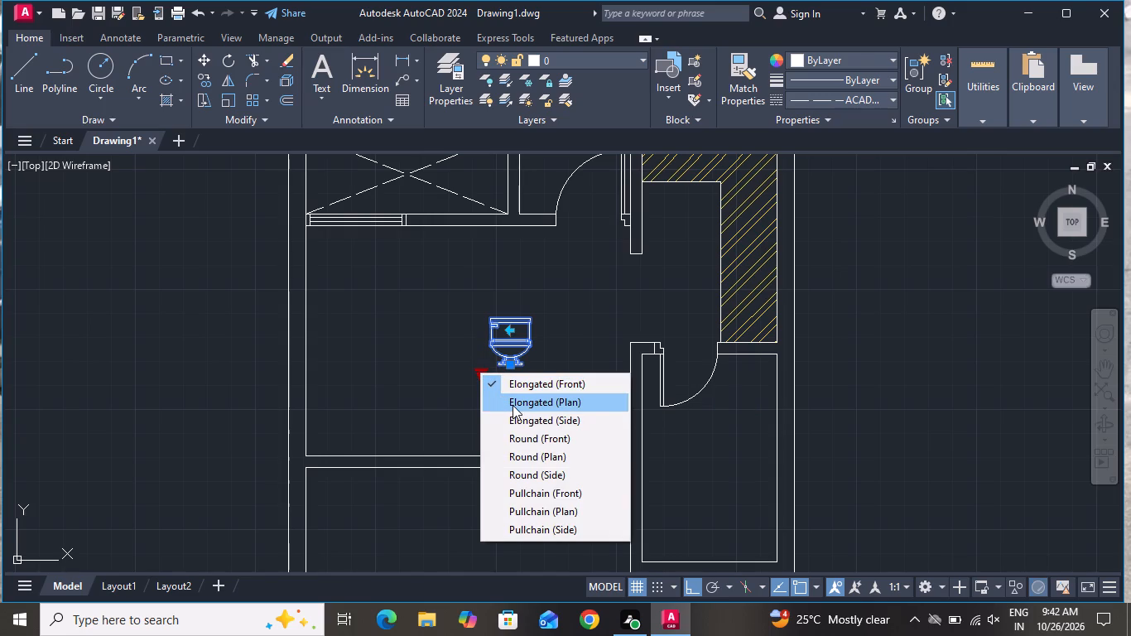
pyautogui.click(513, 405)
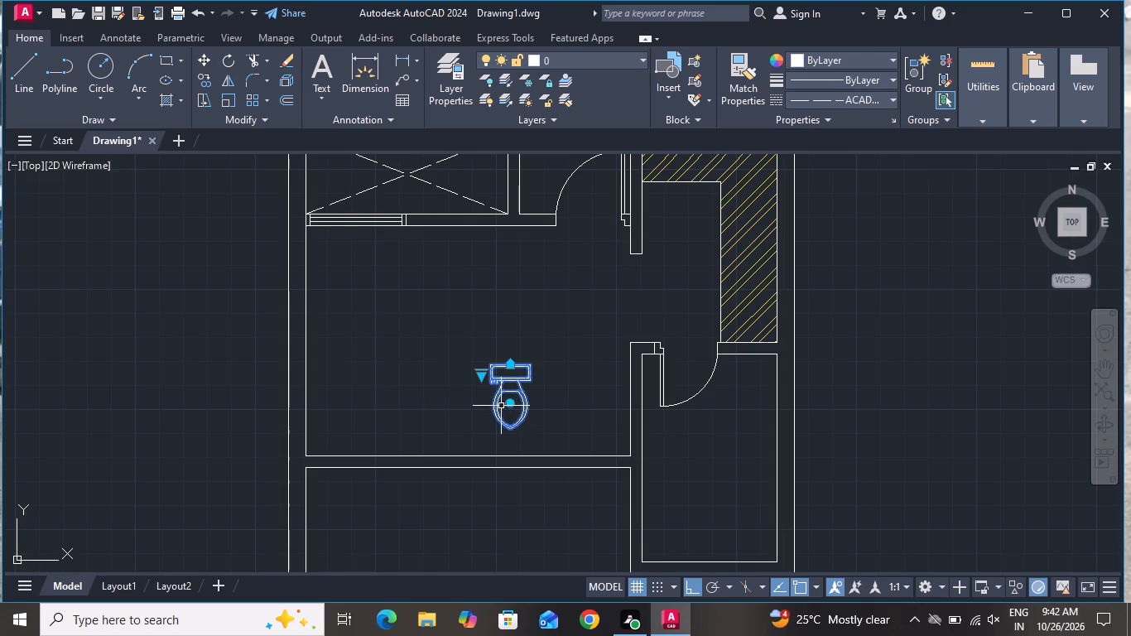
# Rotate the toilet 180° about the upper-right corner of its tank so the bowl points up.
pyautogui.click(230, 60)
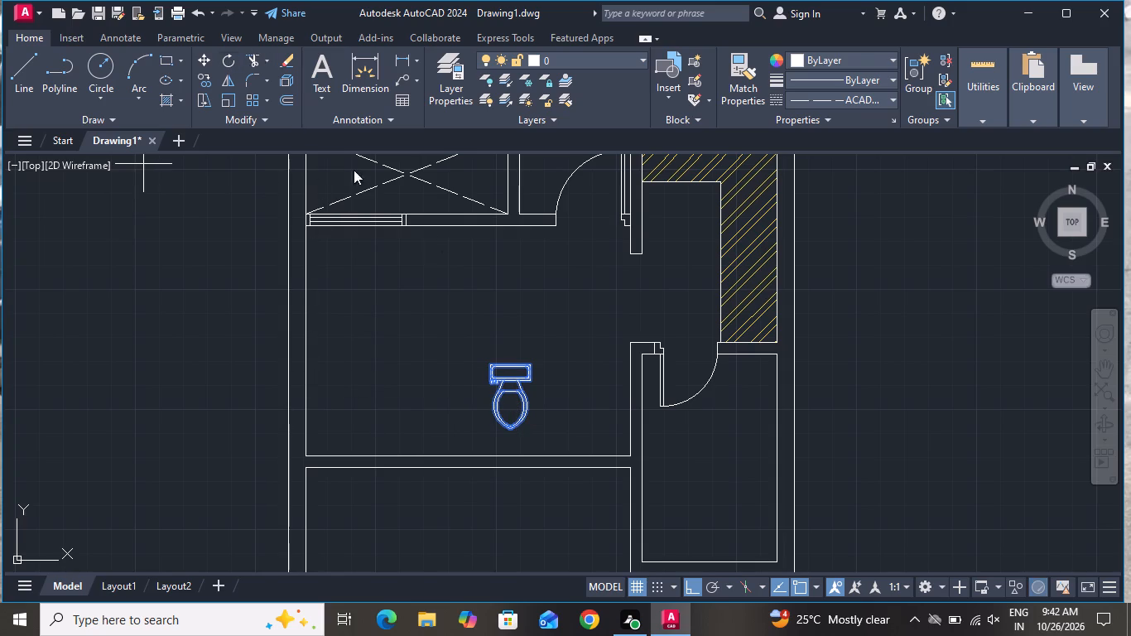
pyautogui.click(537, 367)
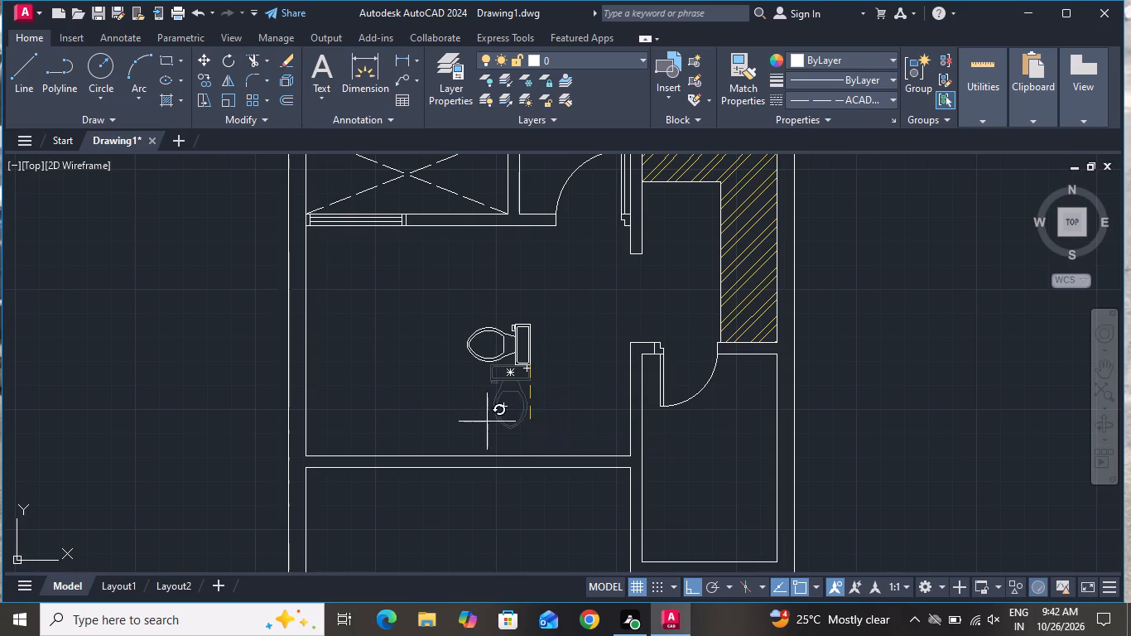
pyautogui.click(452, 394)
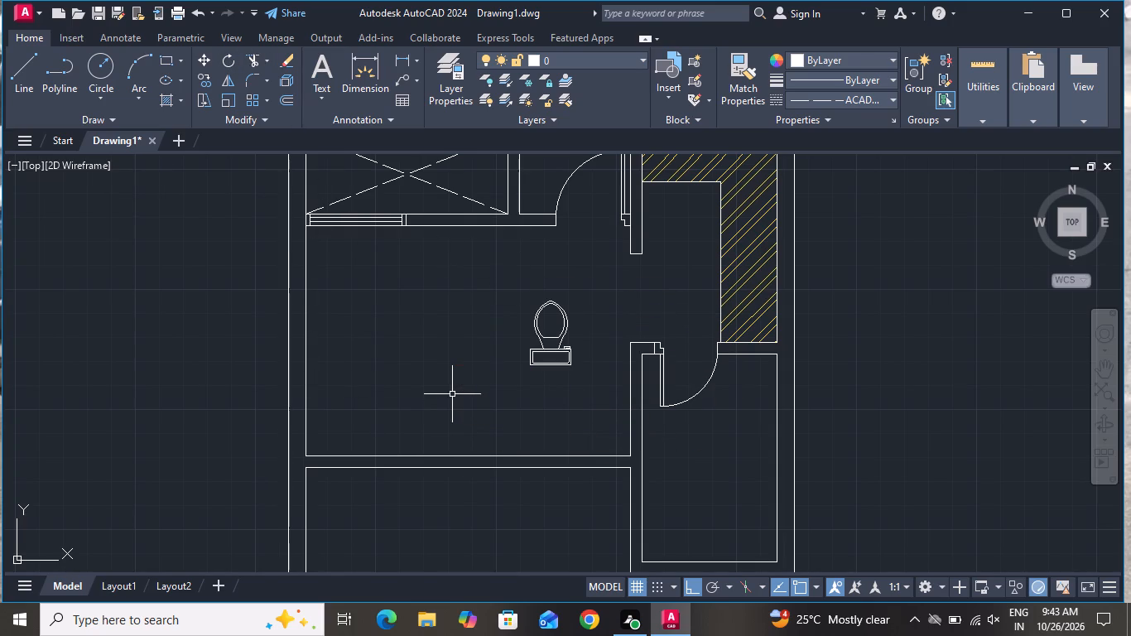
# Move the toilet into the small room below the arc door, placing its tank against the lower wall with Ortho off.
pyautogui.click(588, 298)
pyautogui.click(517, 375)
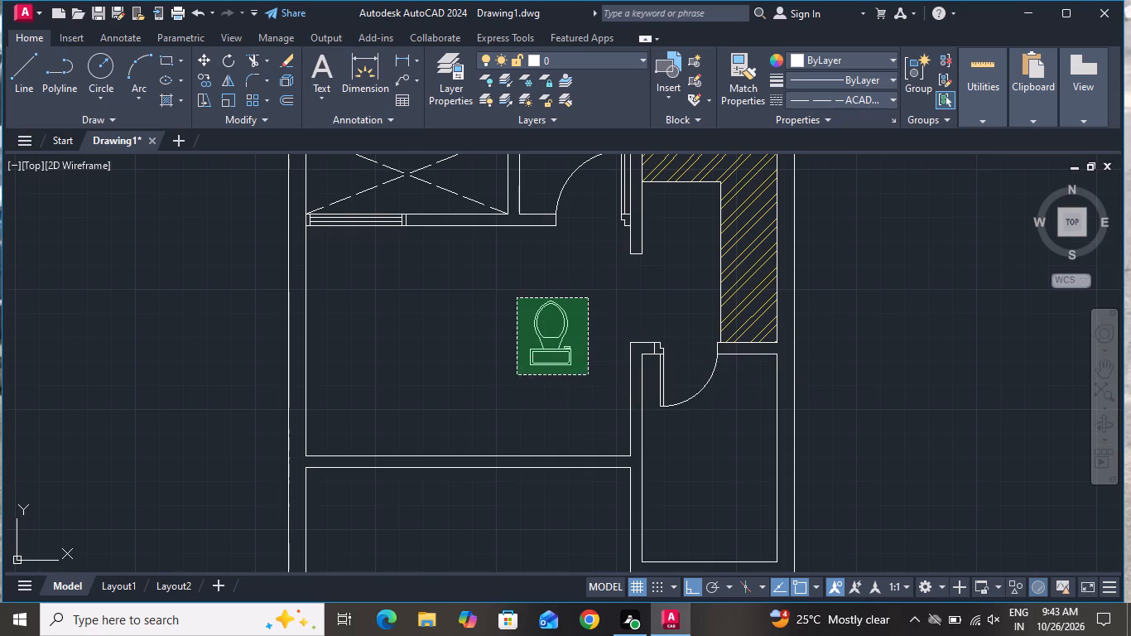
pyautogui.click(203, 60)
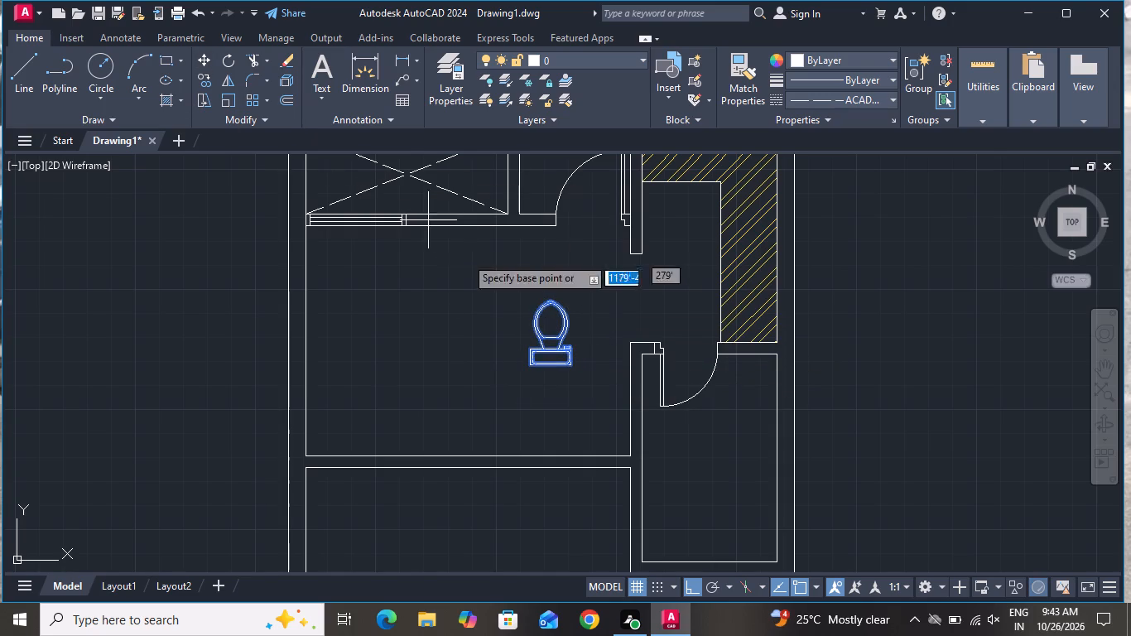
pyautogui.click(554, 374)
pyautogui.scroll(-1, 585, 320)
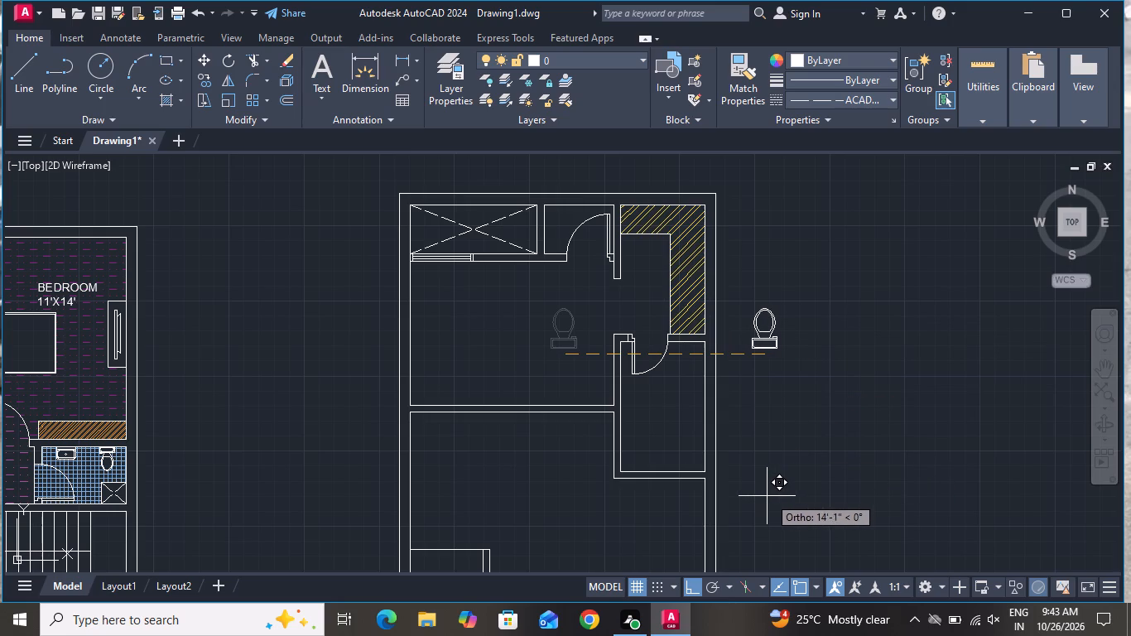
pyautogui.click(693, 585)
pyautogui.scroll(2, 675, 497)
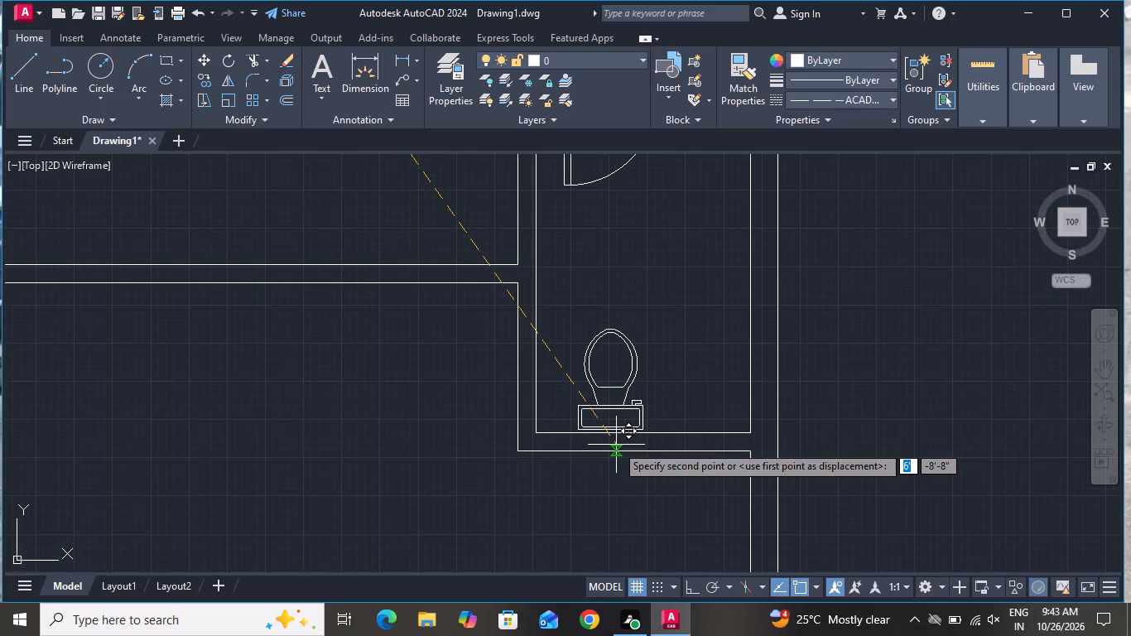
pyautogui.scroll(2, 616, 445)
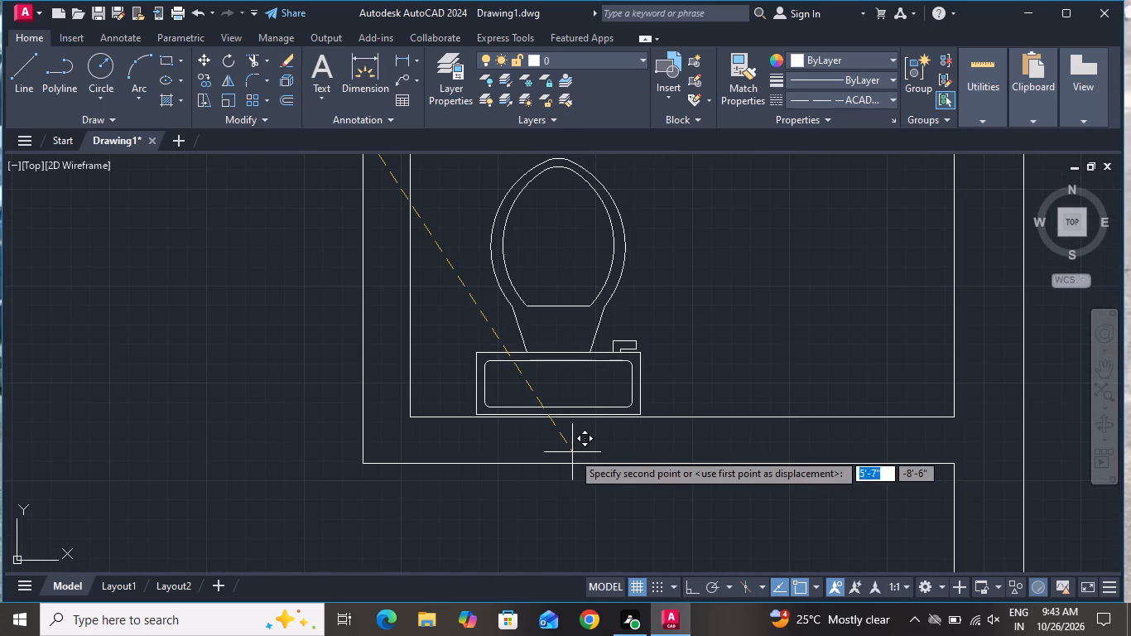
pyautogui.click(572, 452)
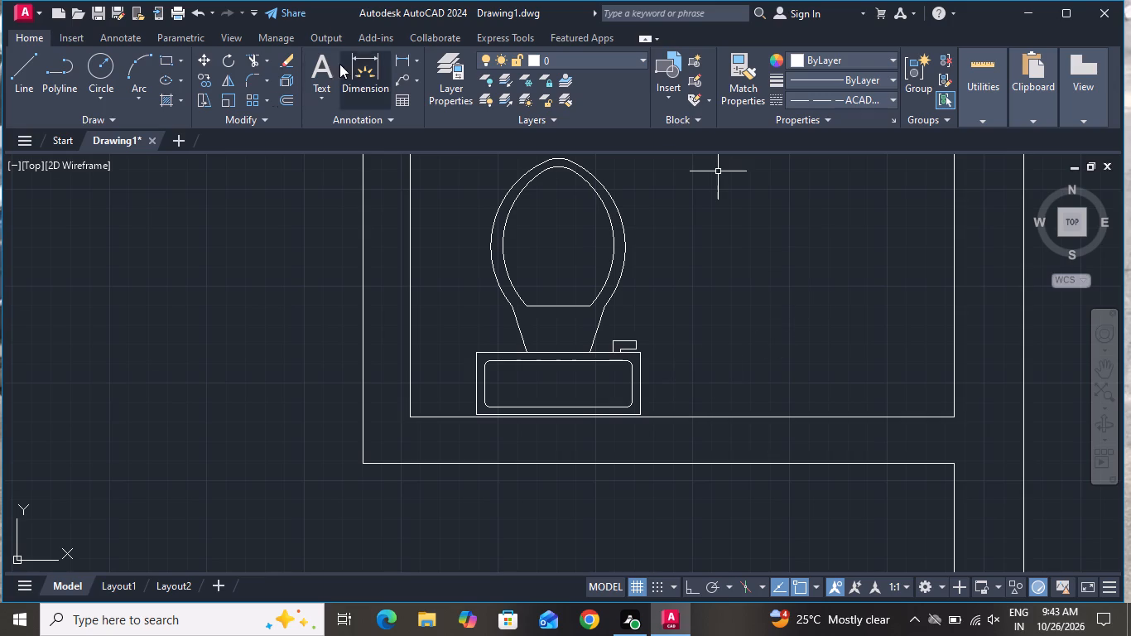
# Draw a rectangle about 1'-5" wide by 1'-3" high in the toilet room's lower-right inner corner.
pyautogui.click(168, 55)
pyautogui.scroll(-3, 428, 209)
pyautogui.scroll(3, 531, 198)
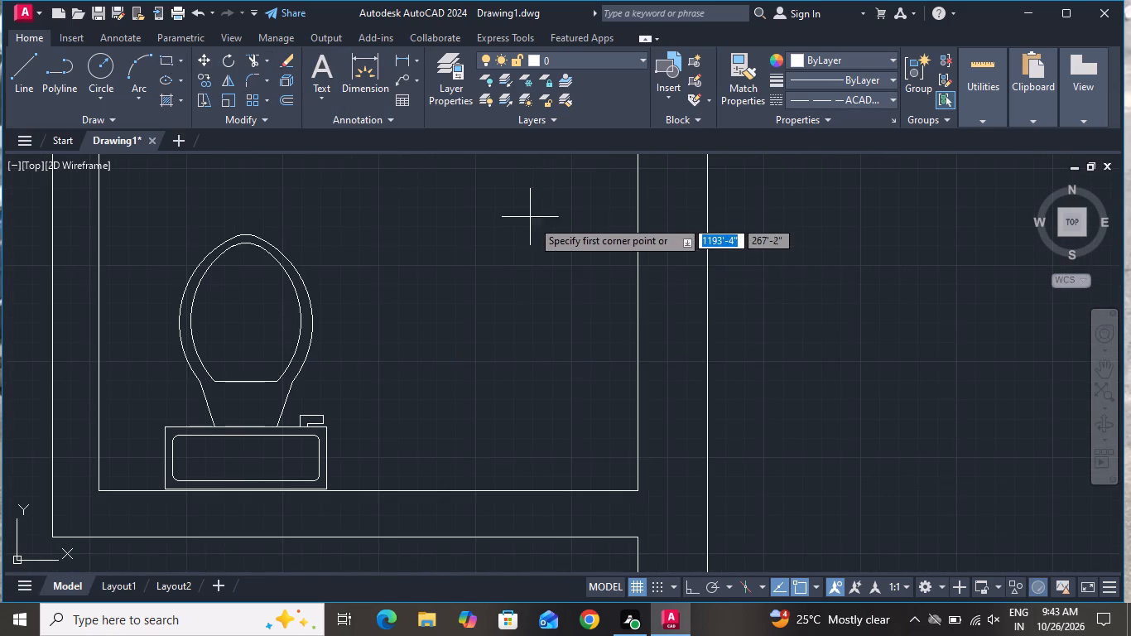
pyautogui.click(641, 490)
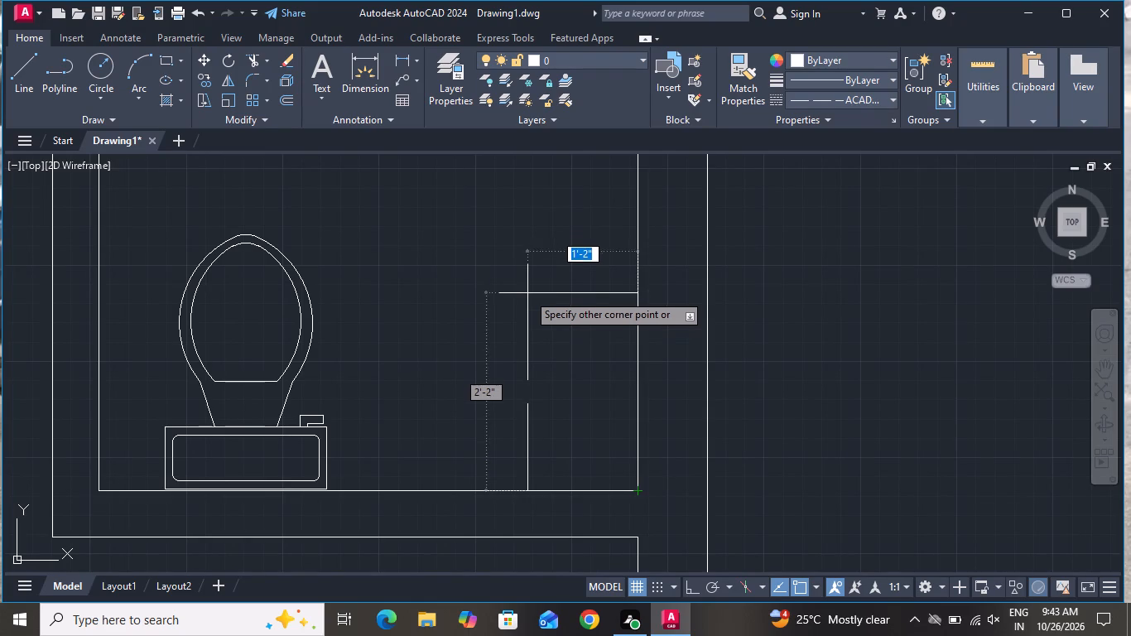
pyautogui.click(503, 377)
# Set the linetype of the corner rectangle beside the toilet to ByLayer.
pyautogui.click(510, 357)
pyautogui.click(495, 400)
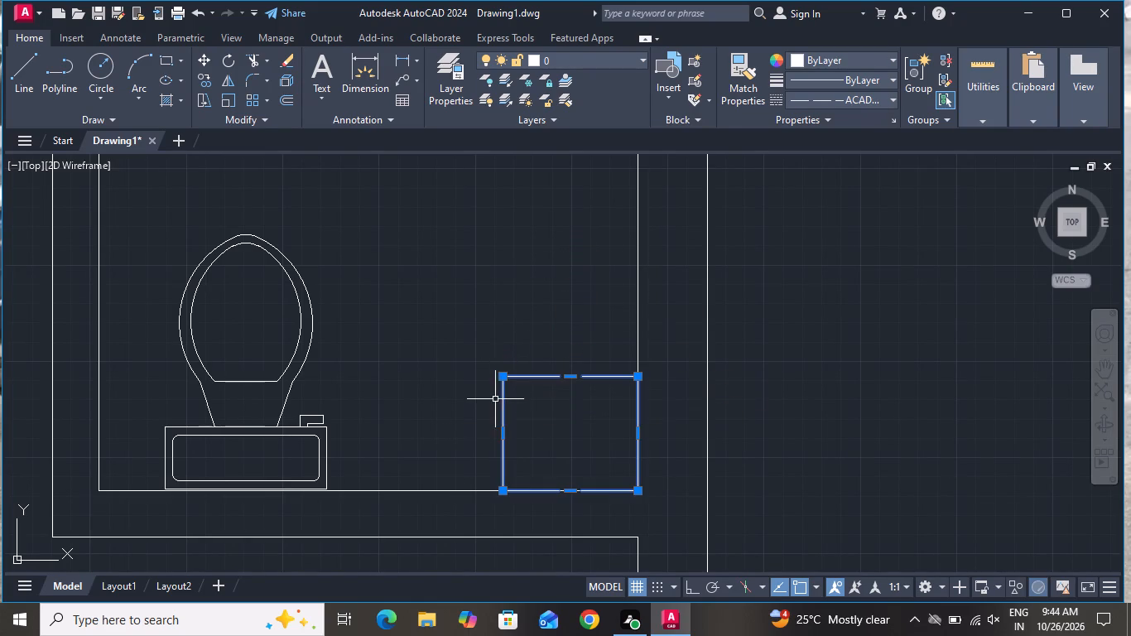
pyautogui.click(821, 99)
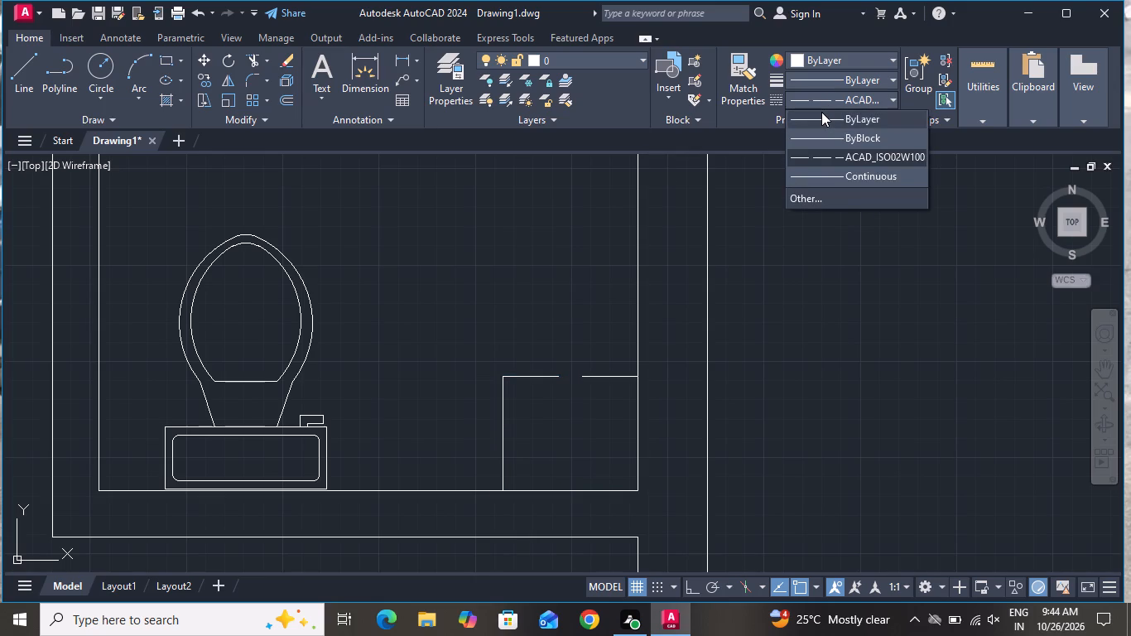
pyautogui.click(821, 112)
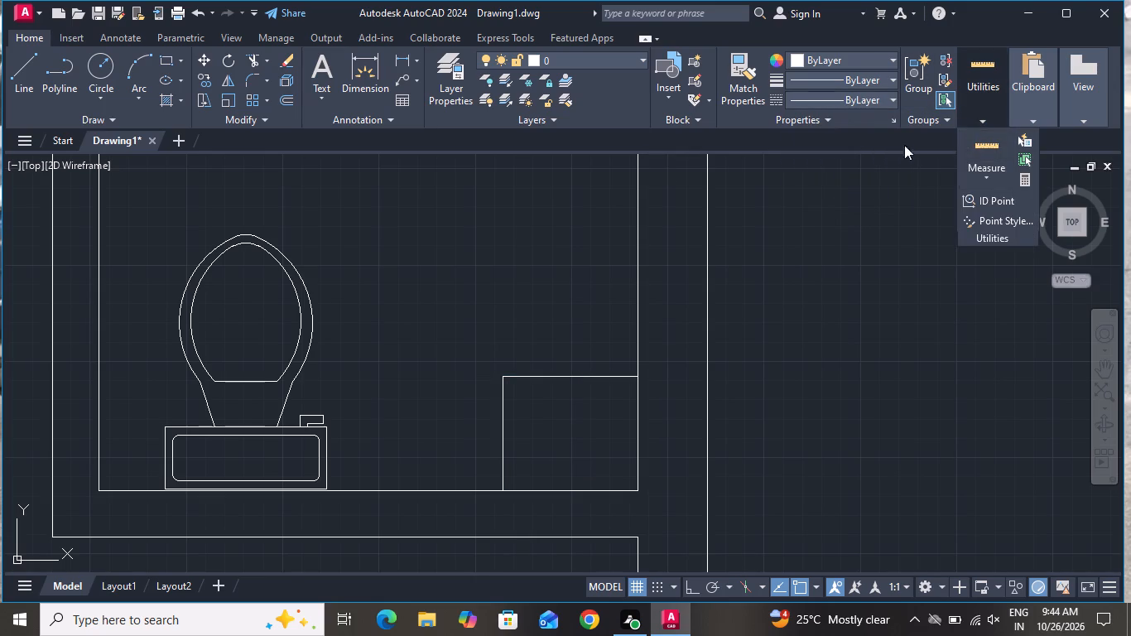
pyautogui.click(824, 107)
pyautogui.click(838, 150)
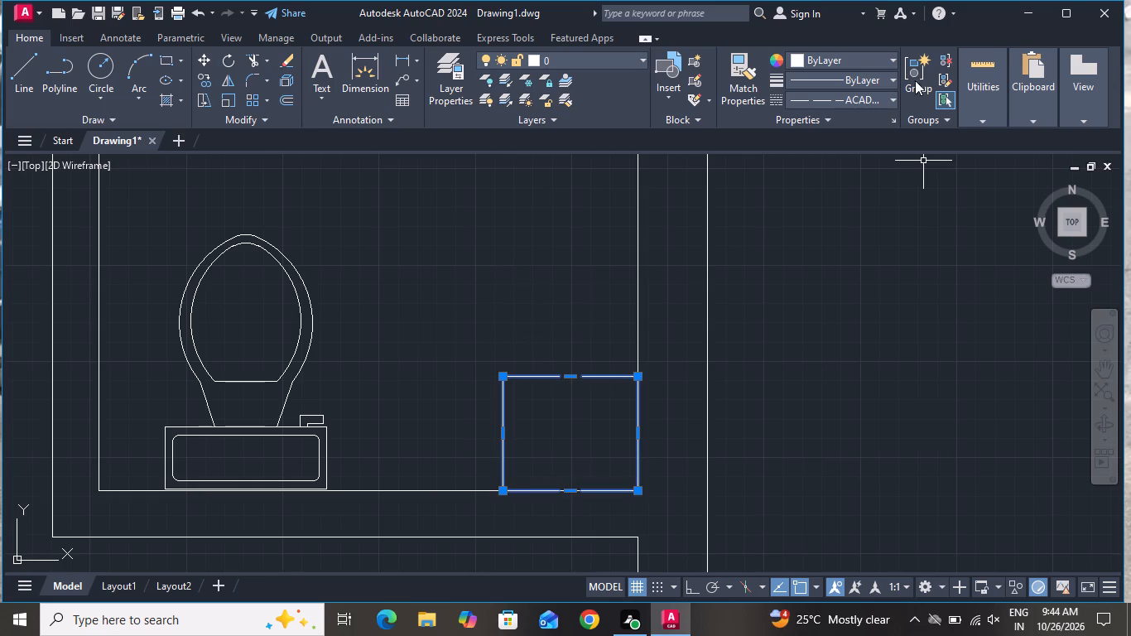
pyautogui.click(851, 93)
pyautogui.click(839, 123)
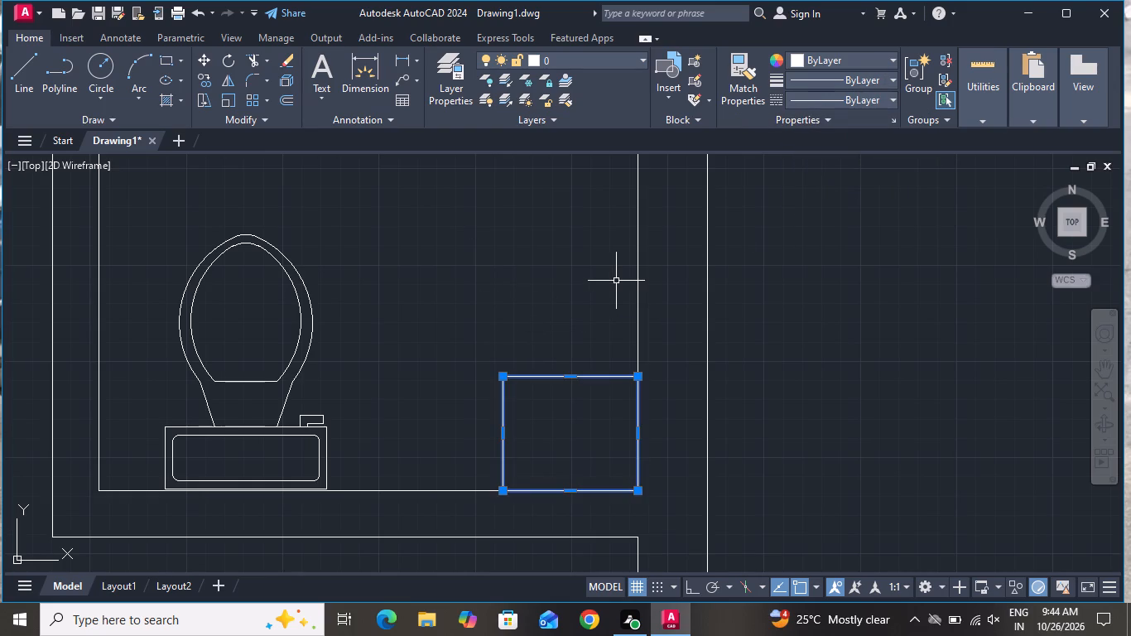
pyautogui.press('Escape')
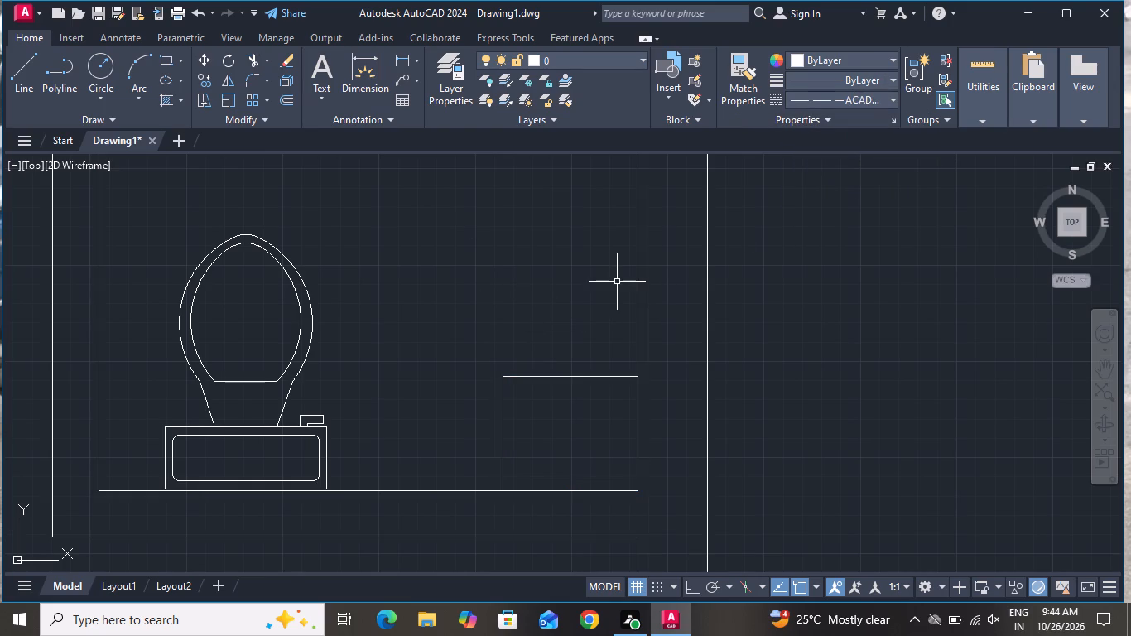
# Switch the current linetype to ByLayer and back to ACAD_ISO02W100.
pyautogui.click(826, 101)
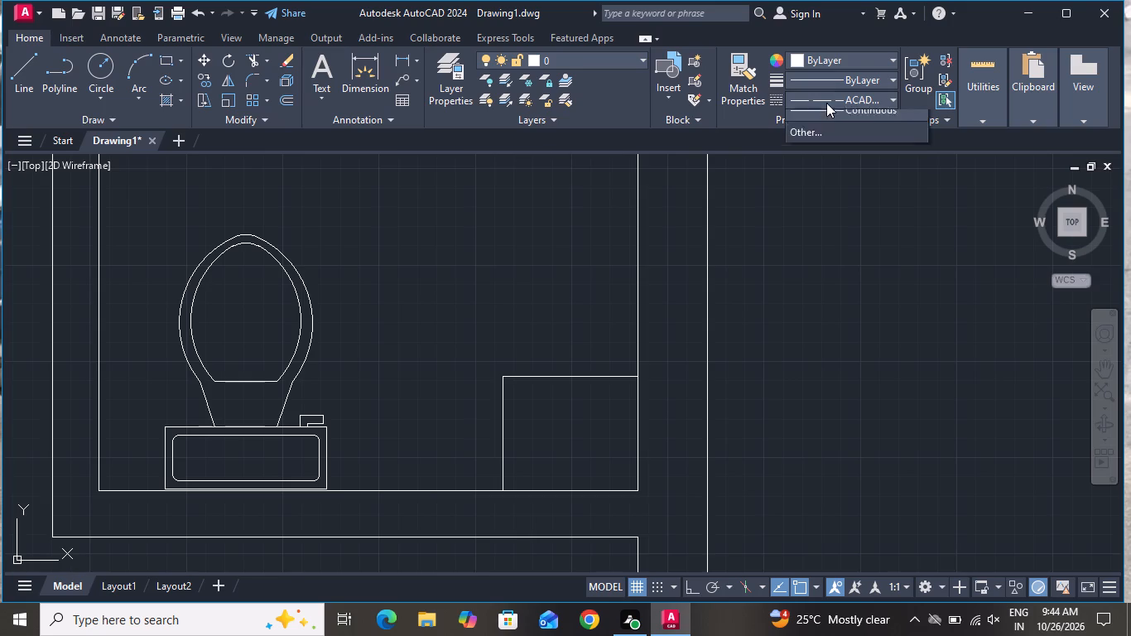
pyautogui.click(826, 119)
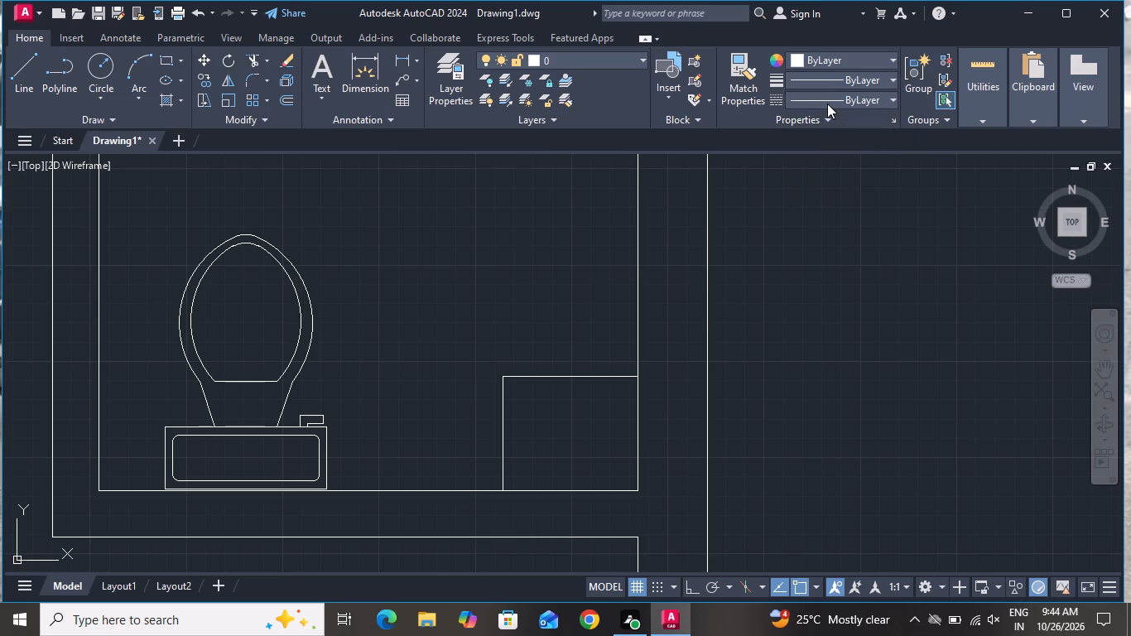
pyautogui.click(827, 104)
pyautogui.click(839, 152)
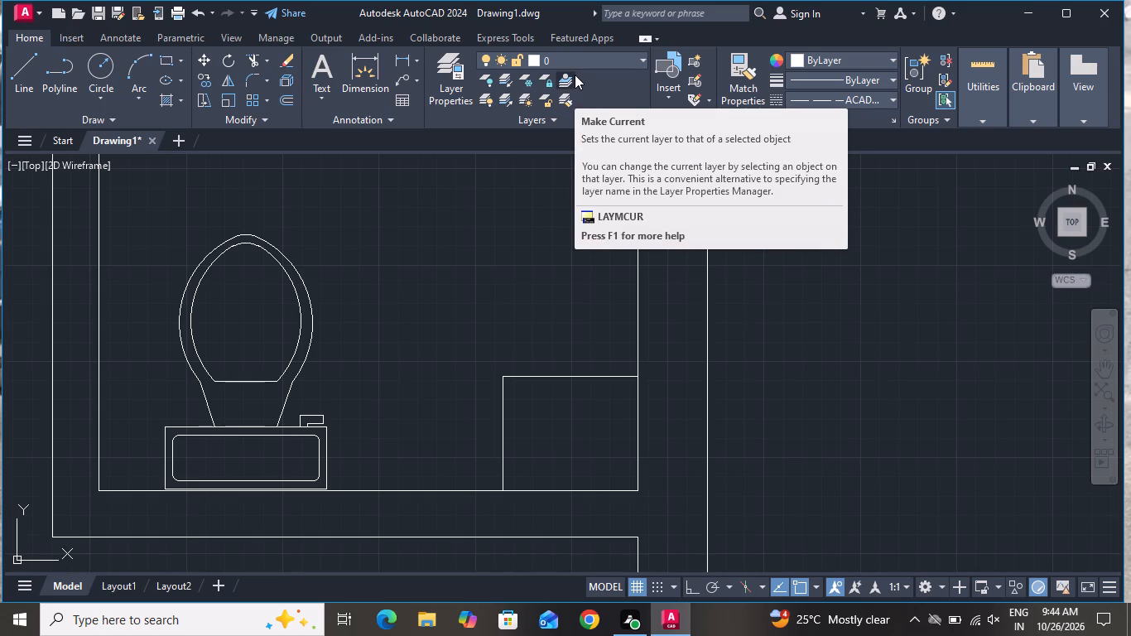
# Draw two crossing diagonal lines between opposite corners of the small rectangle in the current dashed linetype.
pyautogui.click(20, 58)
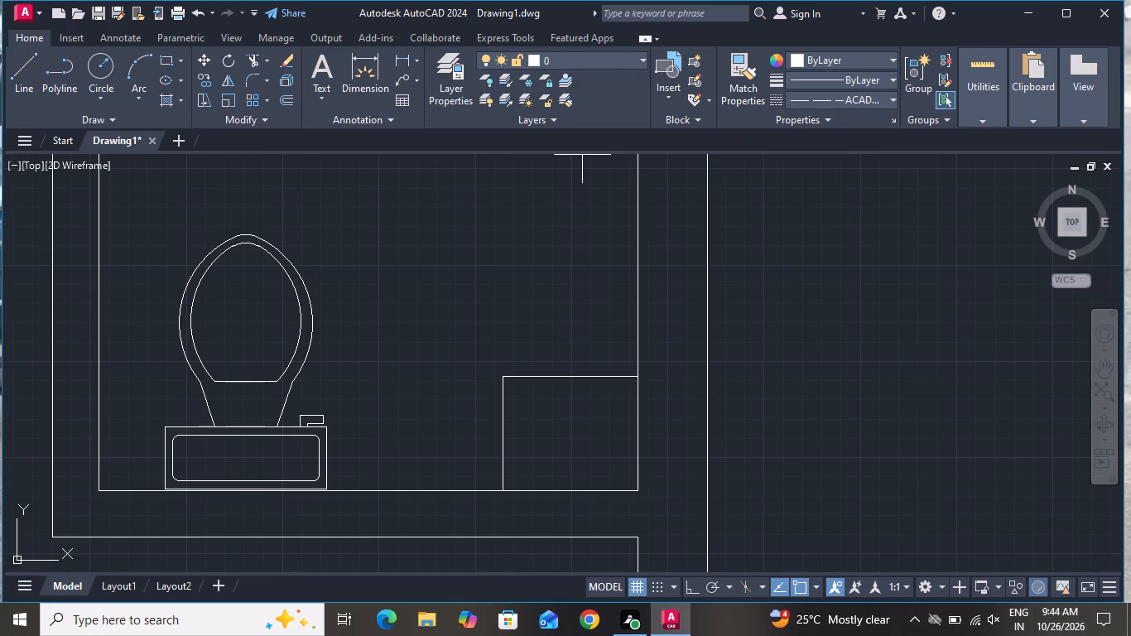
pyautogui.scroll(1, 562, 455)
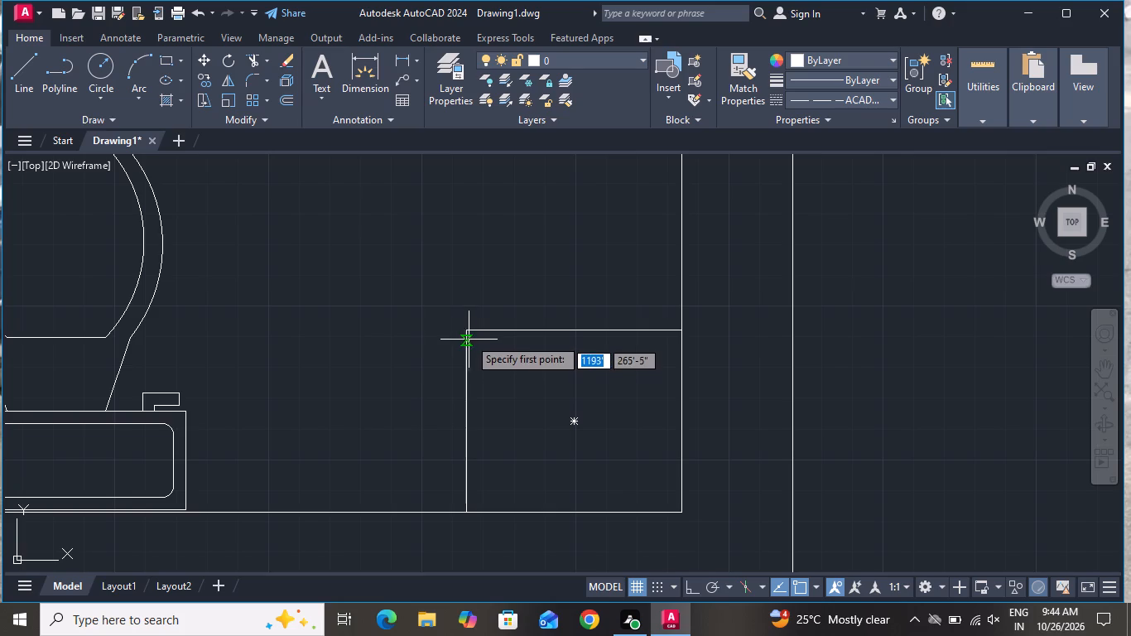
pyautogui.click(469, 333)
pyautogui.scroll(1, 621, 487)
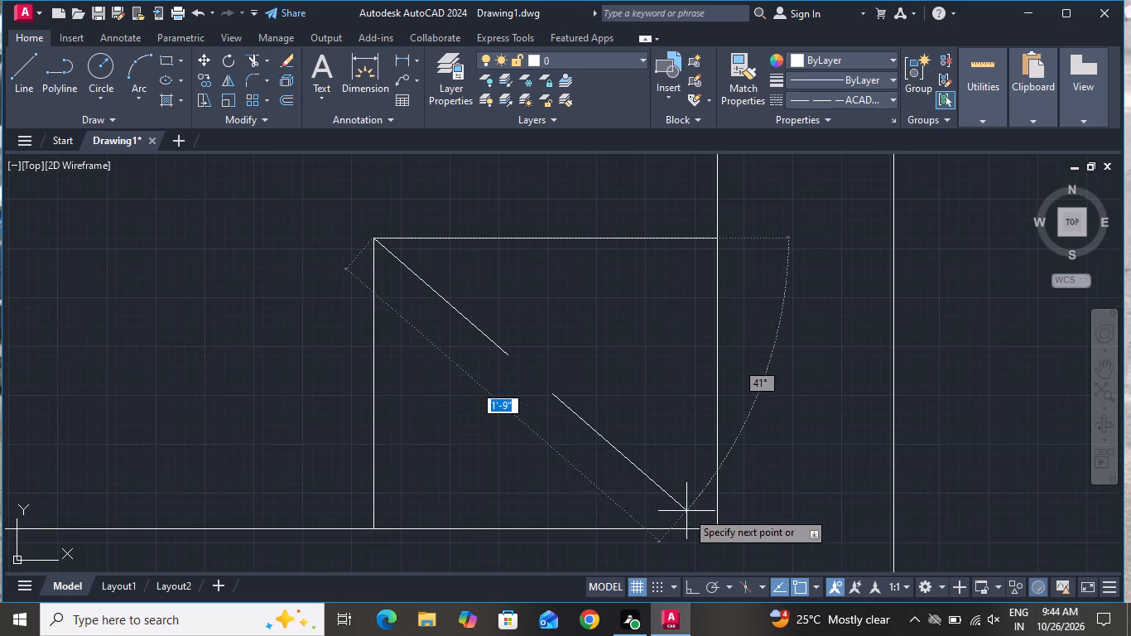
pyautogui.click(716, 526)
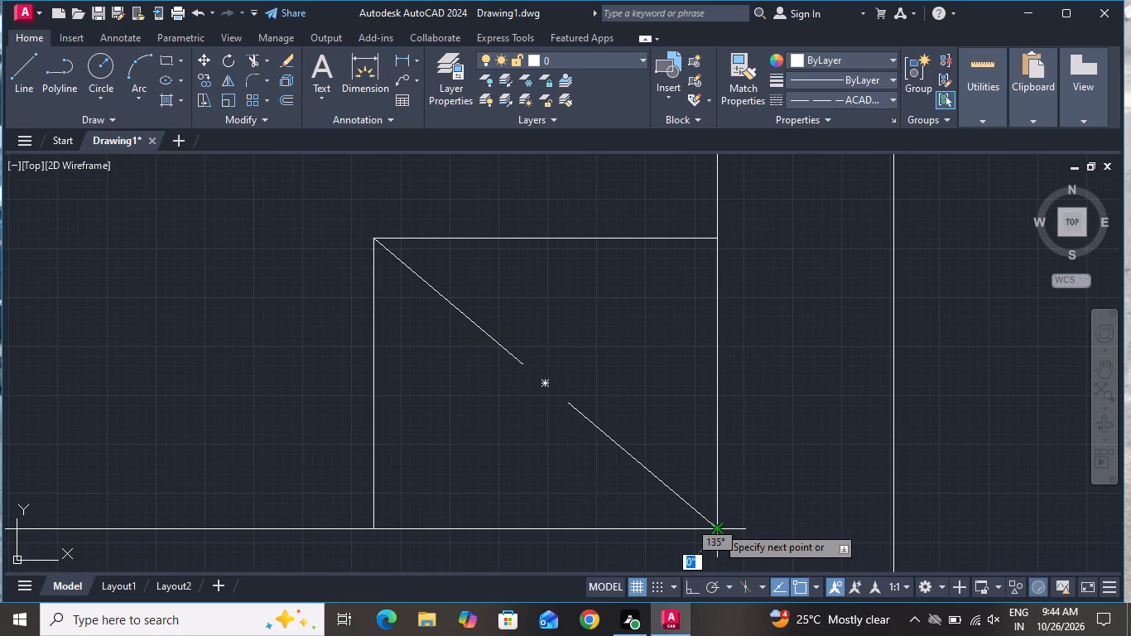
pyautogui.moveTo(716, 526); pyautogui.dragTo(709, 519, button='right')
pyautogui.click(737, 326)
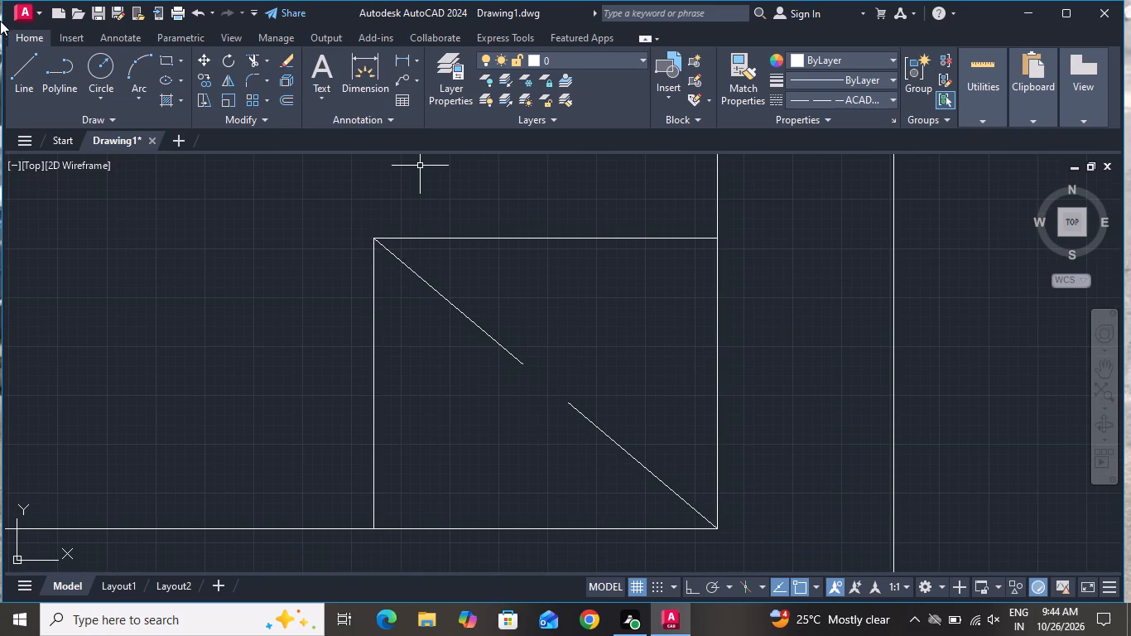
pyautogui.click(19, 85)
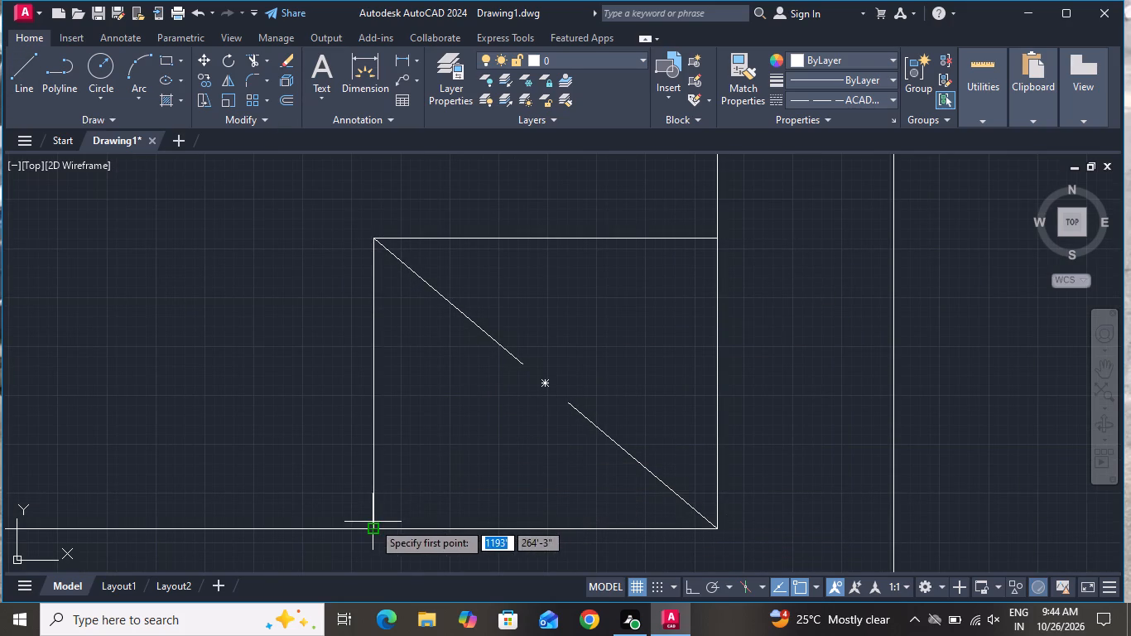
pyautogui.click(370, 527)
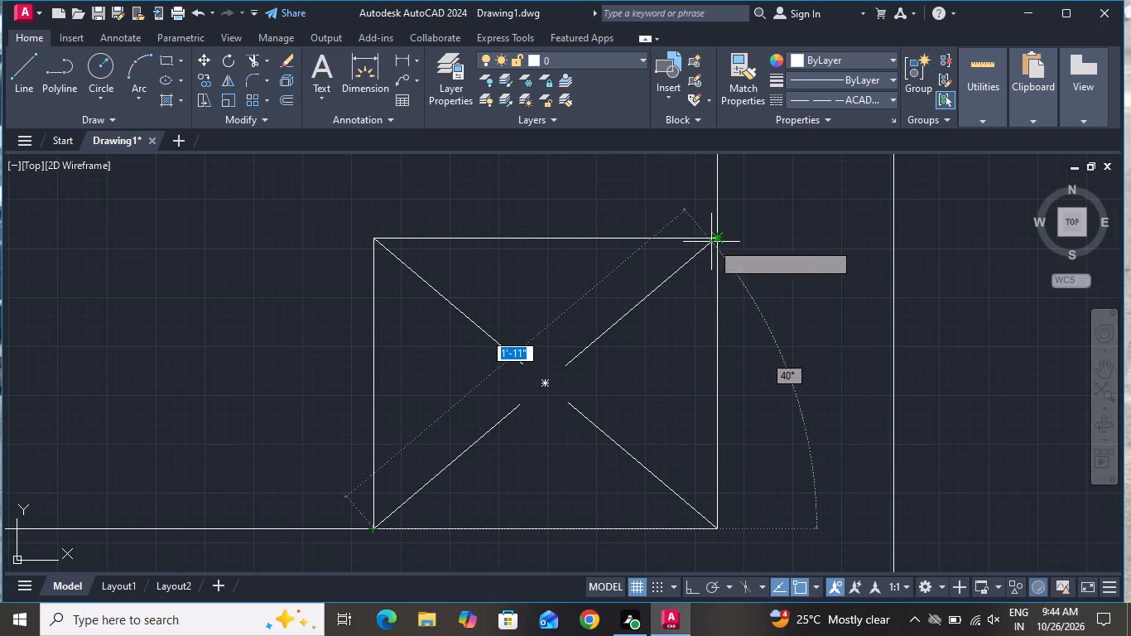
pyautogui.click(714, 238)
pyautogui.rightClick(714, 238)
pyautogui.click(720, 258)
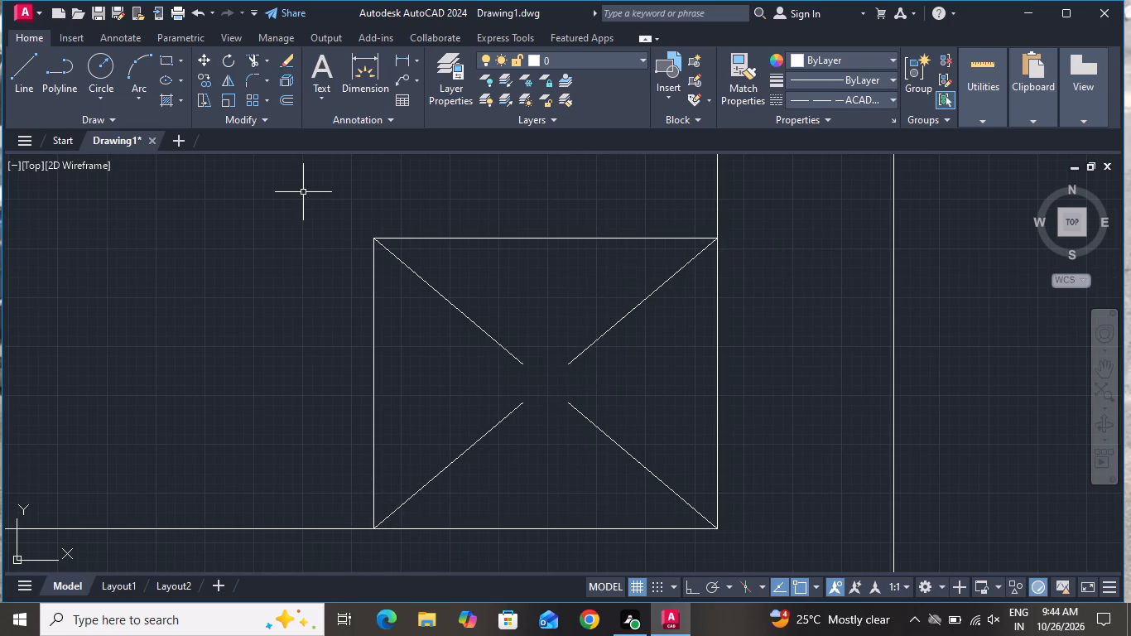
# Draw an ellipse centred on the toilet room's upper wall line, with one axis ending on the right wall and the other half-axis about 8".
pyautogui.scroll(-2, 281, 192)
pyautogui.scroll(-1, 347, 208)
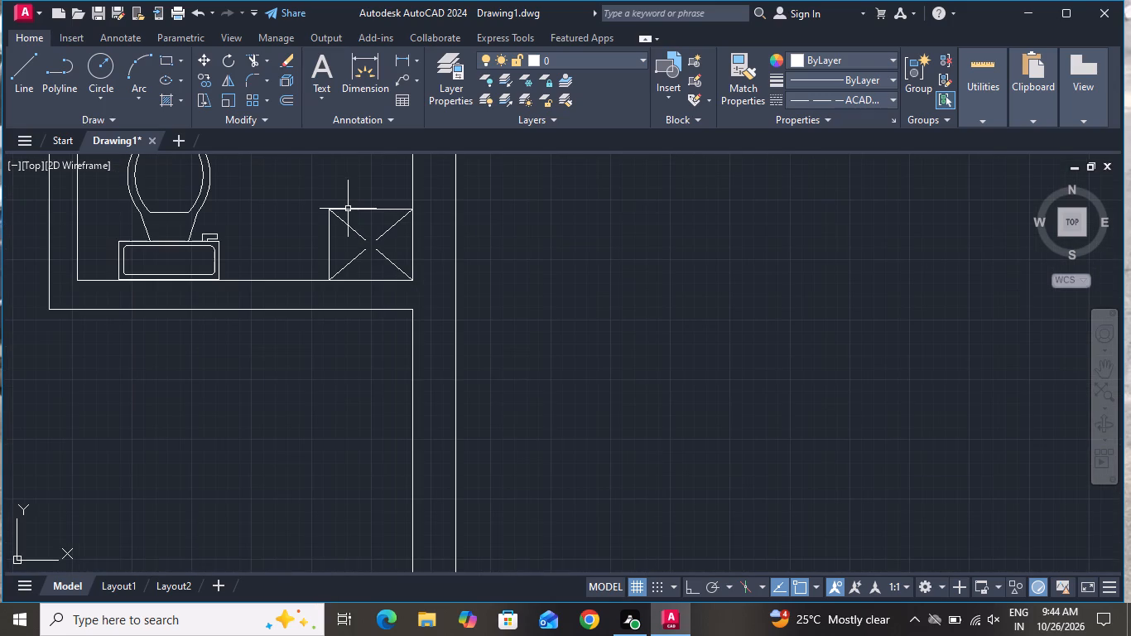
pyautogui.scroll(-1, 449, 133)
pyautogui.scroll(-3, 523, 291)
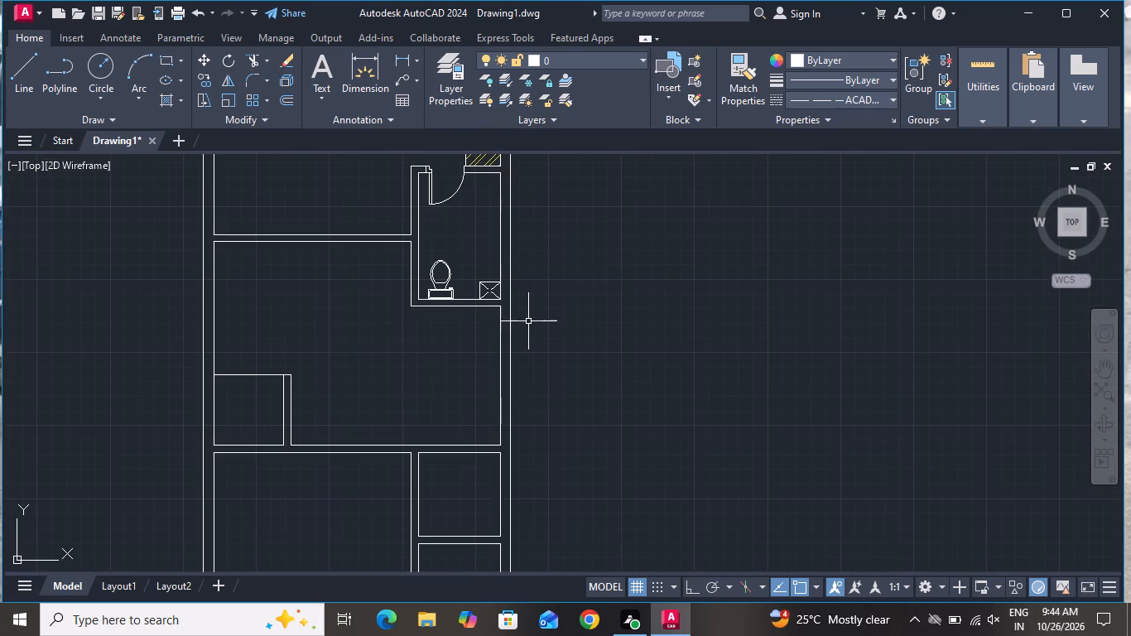
pyautogui.scroll(-2, 499, 200)
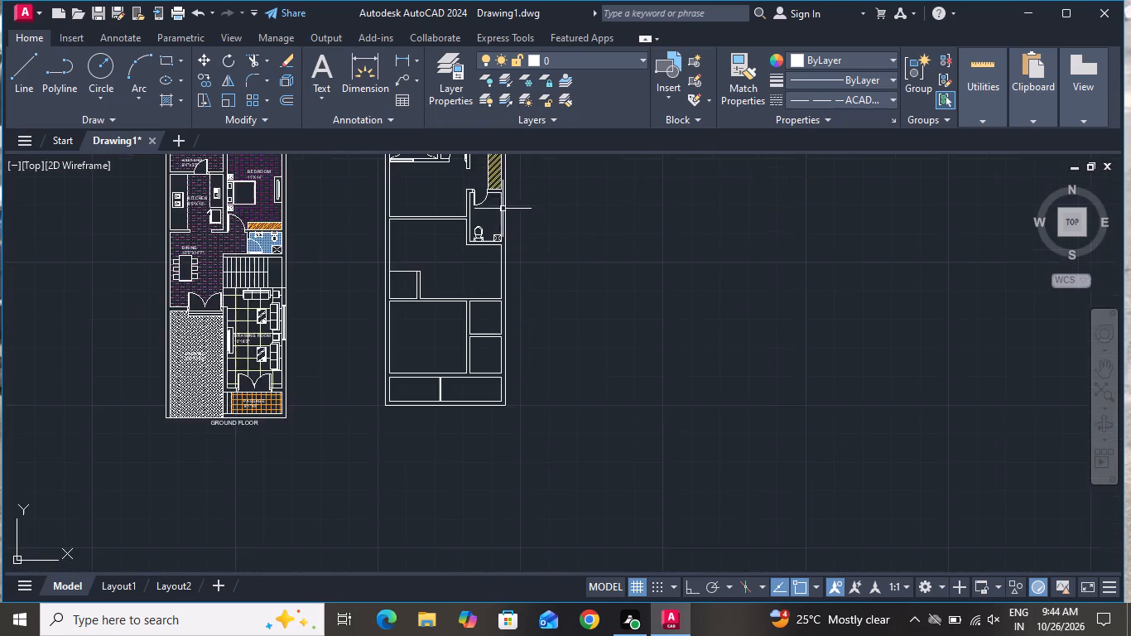
pyautogui.scroll(7, 498, 183)
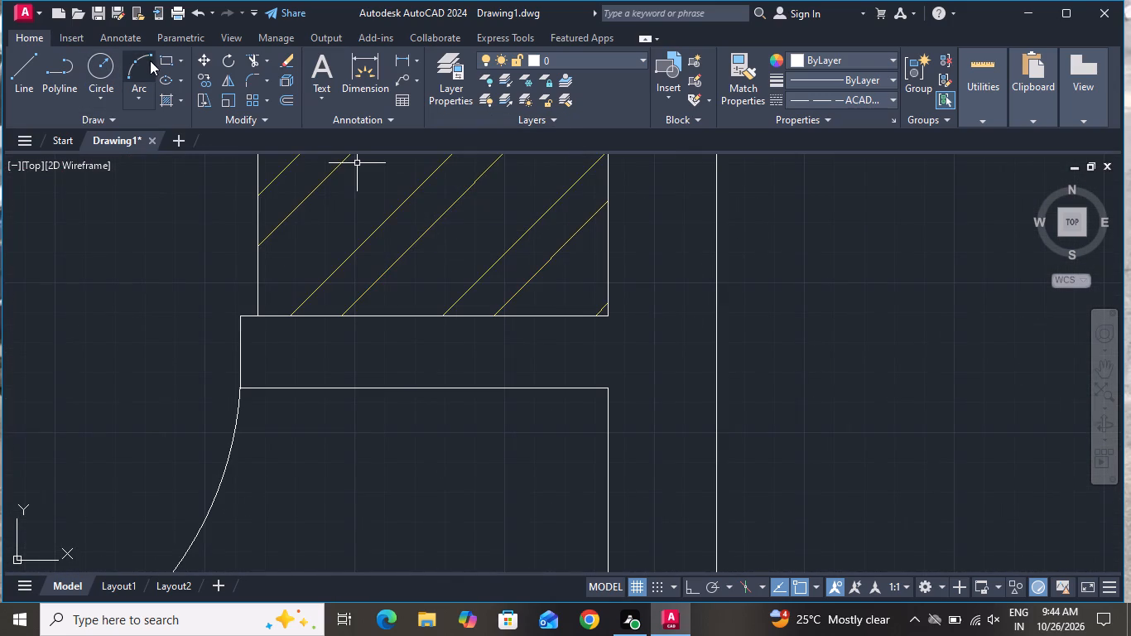
pyautogui.click(166, 79)
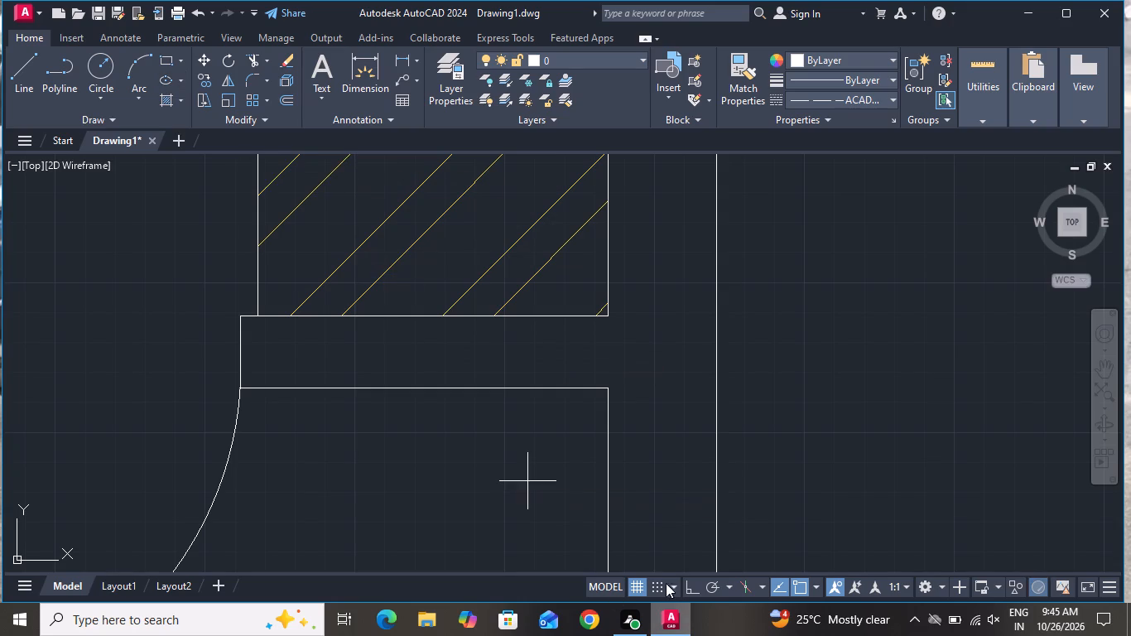
pyautogui.click(490, 388)
pyautogui.click(607, 471)
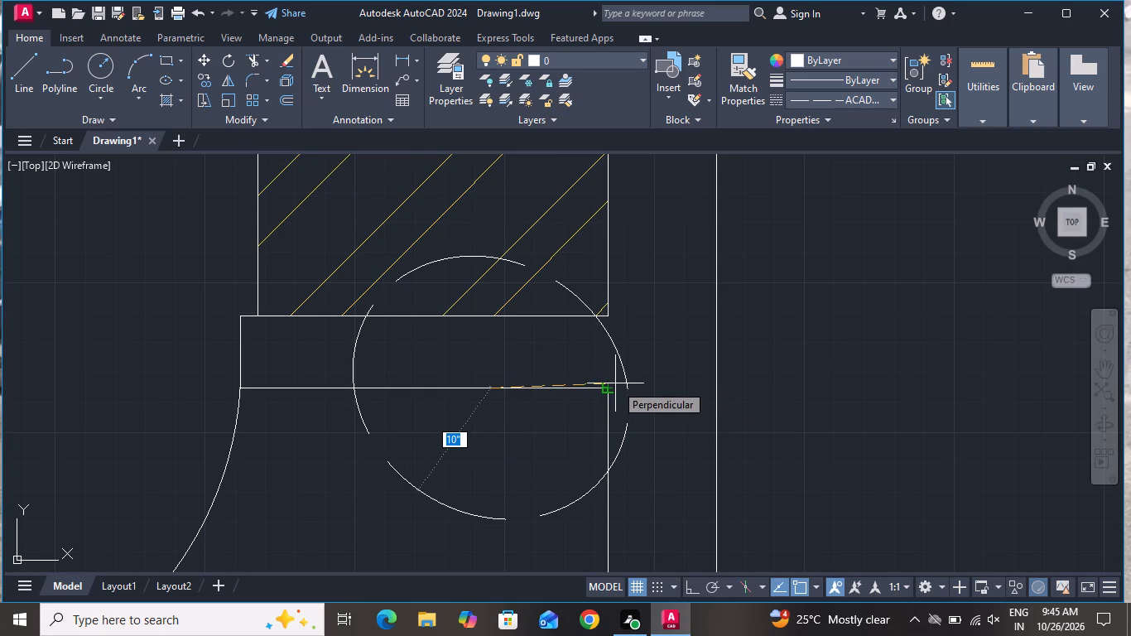
pyautogui.click(519, 484)
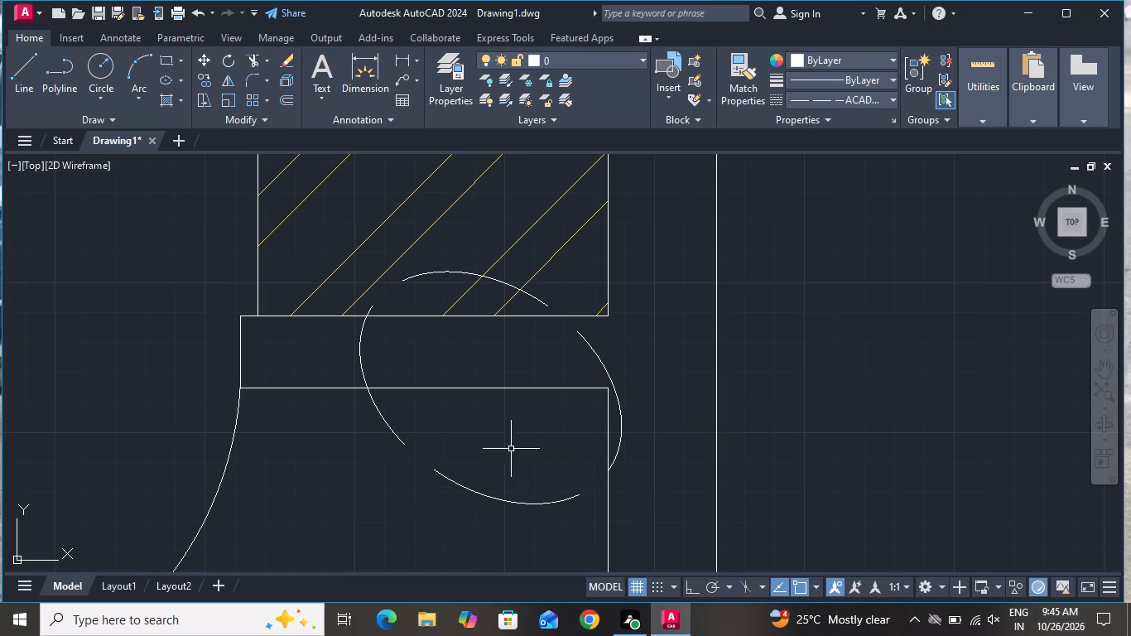
# Set the linetype of the ellipse at the toilet room's upper wall to ByLayer.
pyautogui.click(469, 448)
pyautogui.moveTo(394, 506); pyautogui.dragTo(391, 513)
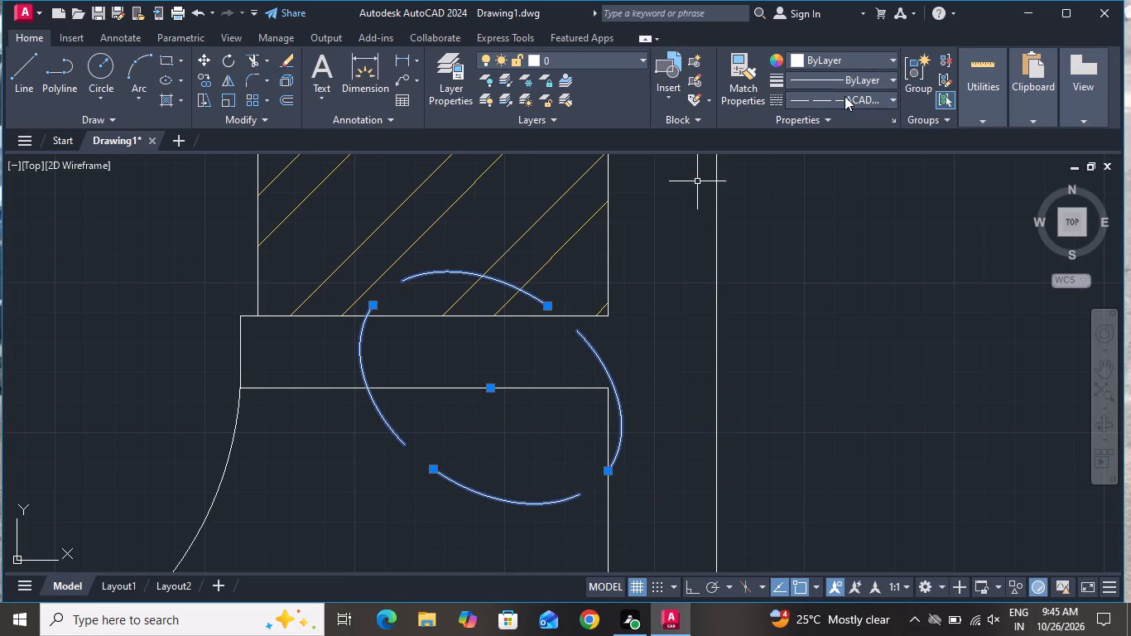
pyautogui.click(845, 96)
pyautogui.click(829, 120)
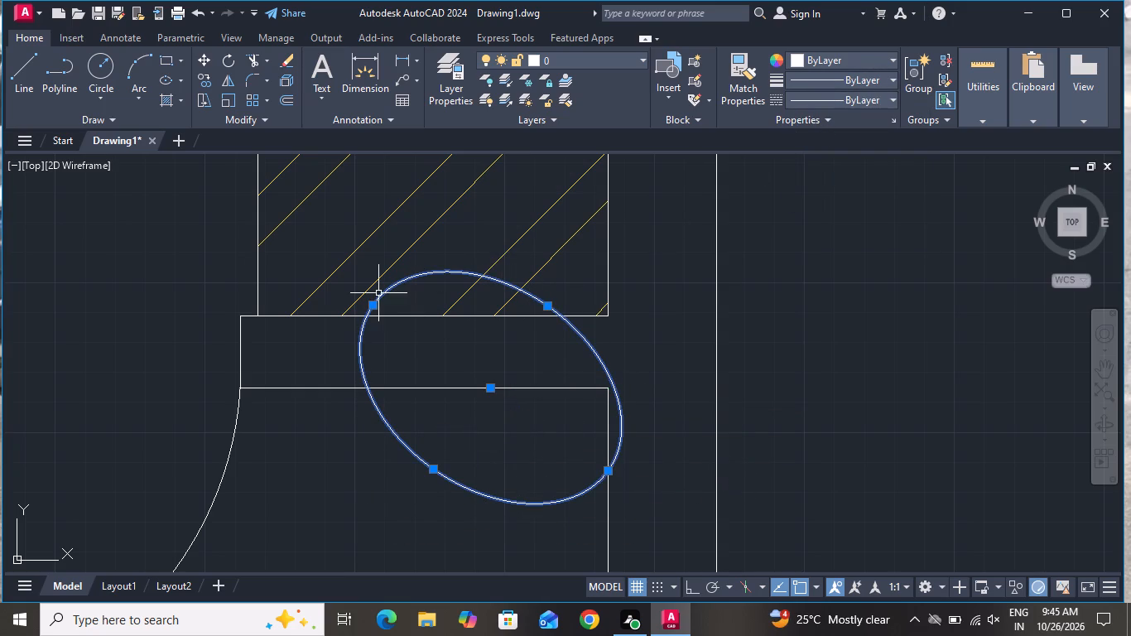
pyautogui.click(445, 348)
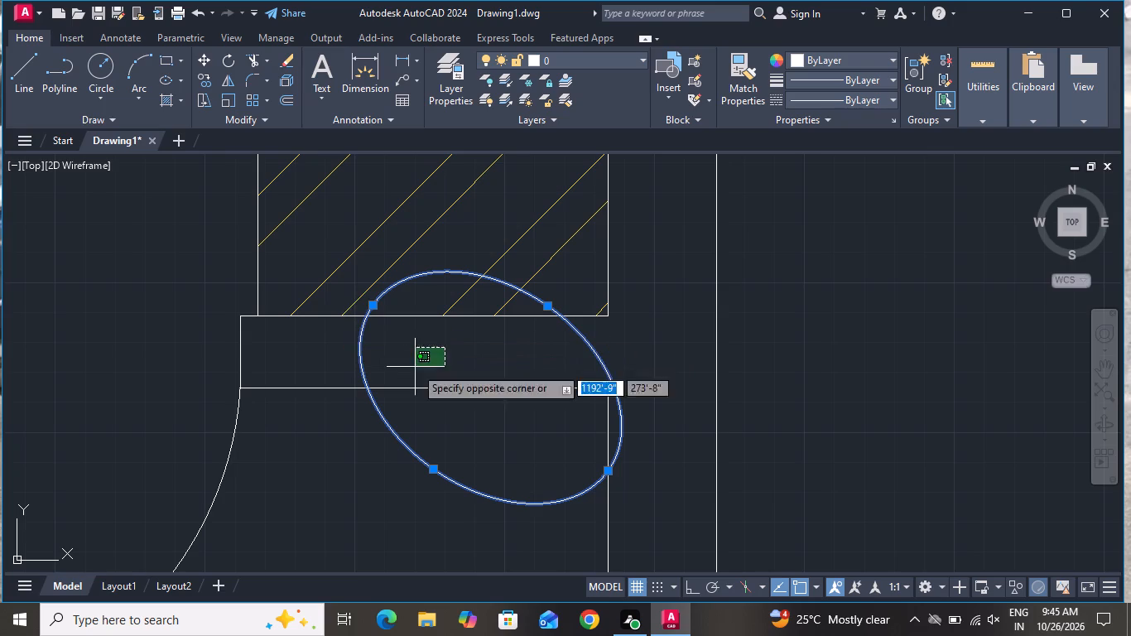
pyautogui.click(415, 367)
# Shrink the ellipse by its axis end and move it into the upper-right corner of the toilet room.
pyautogui.moveTo(373, 307); pyautogui.dragTo(537, 413)
pyautogui.click(537, 415)
pyautogui.scroll(-1, 567, 450)
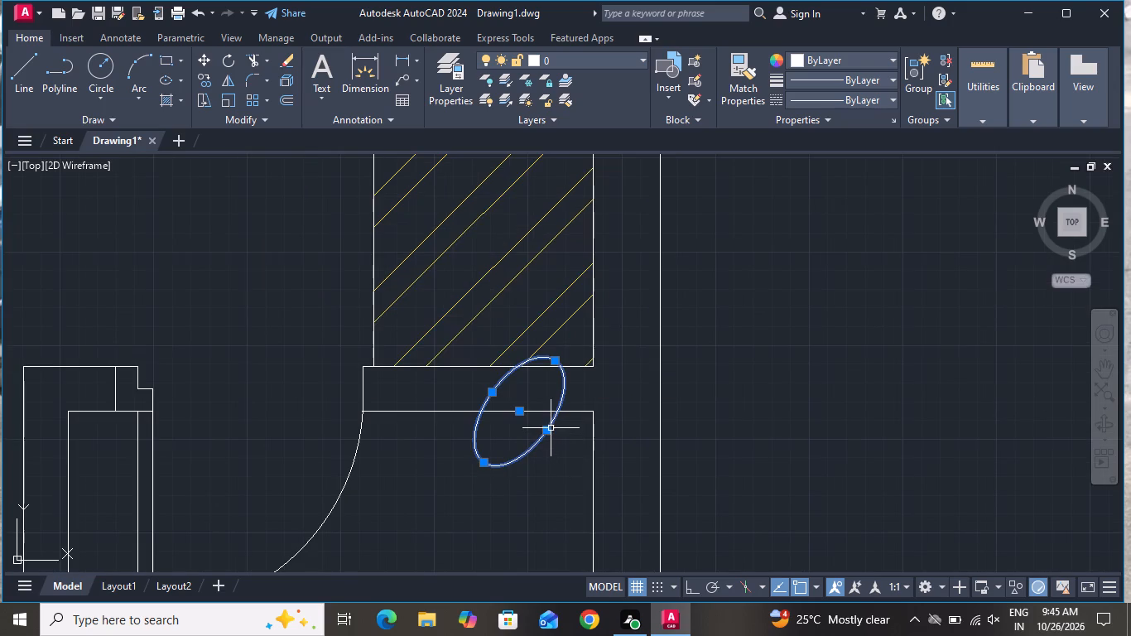
pyautogui.moveTo(550, 426); pyautogui.dragTo(587, 472)
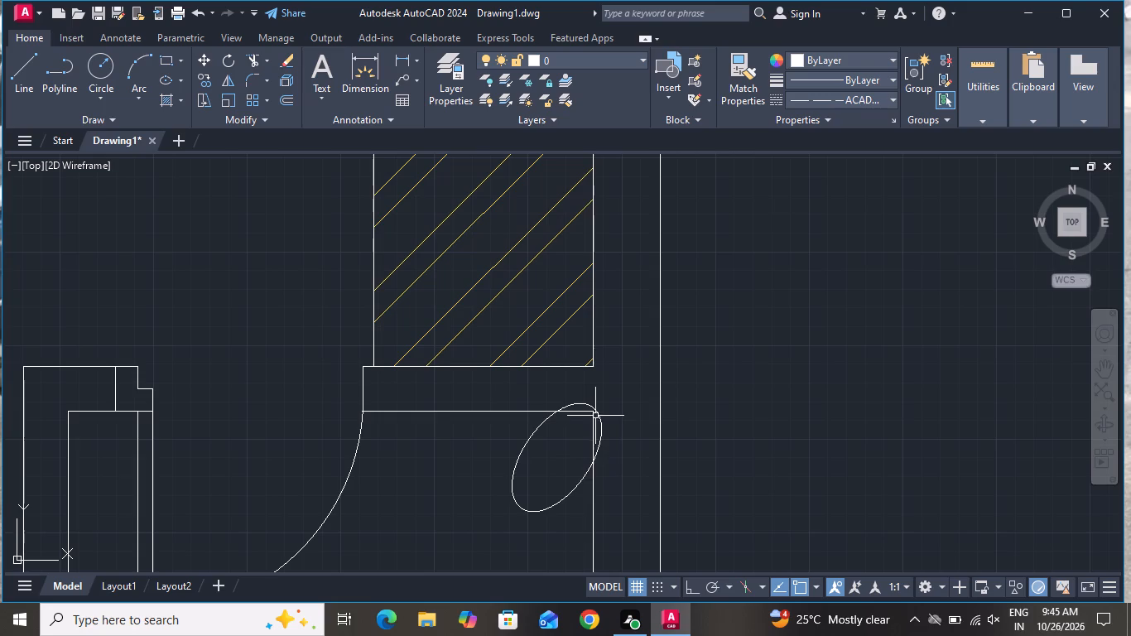
# Stretch the ellipse's axis ends to form a nearly round basin outline about 6" in radius.
pyautogui.click(597, 415)
pyautogui.moveTo(594, 406); pyautogui.dragTo(581, 426)
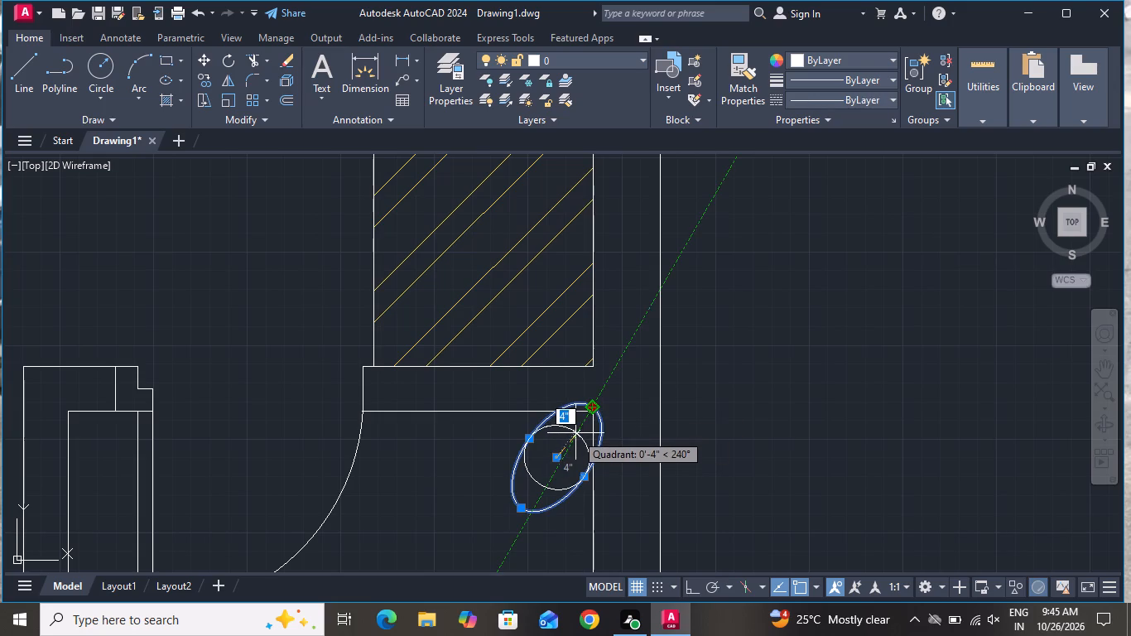
pyautogui.click(575, 433)
pyautogui.click(575, 433)
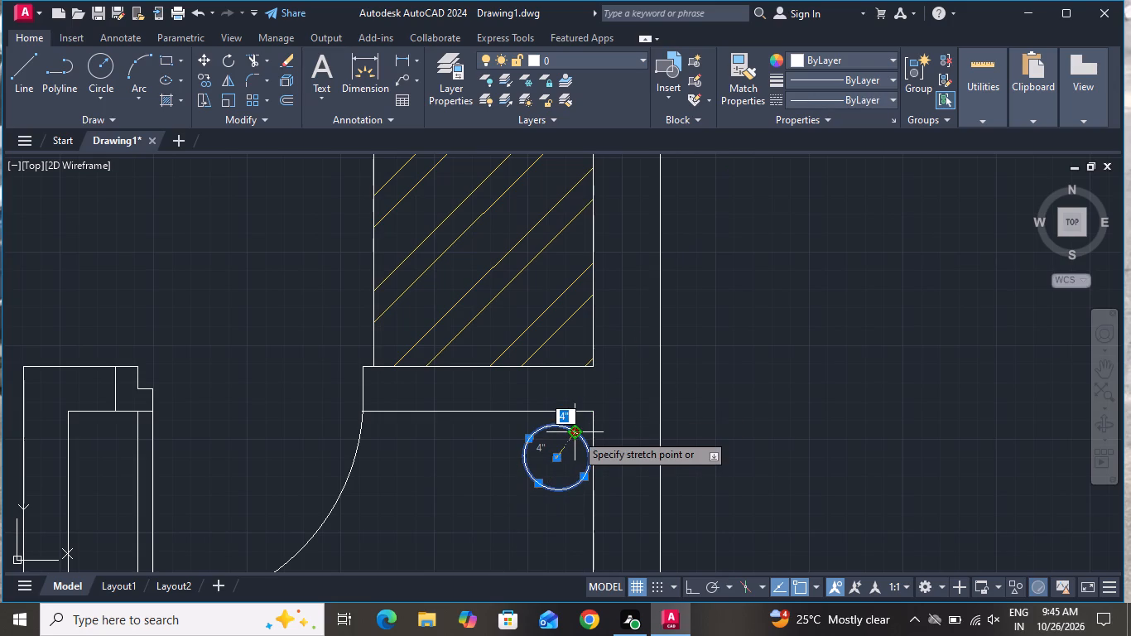
pyautogui.click(583, 424)
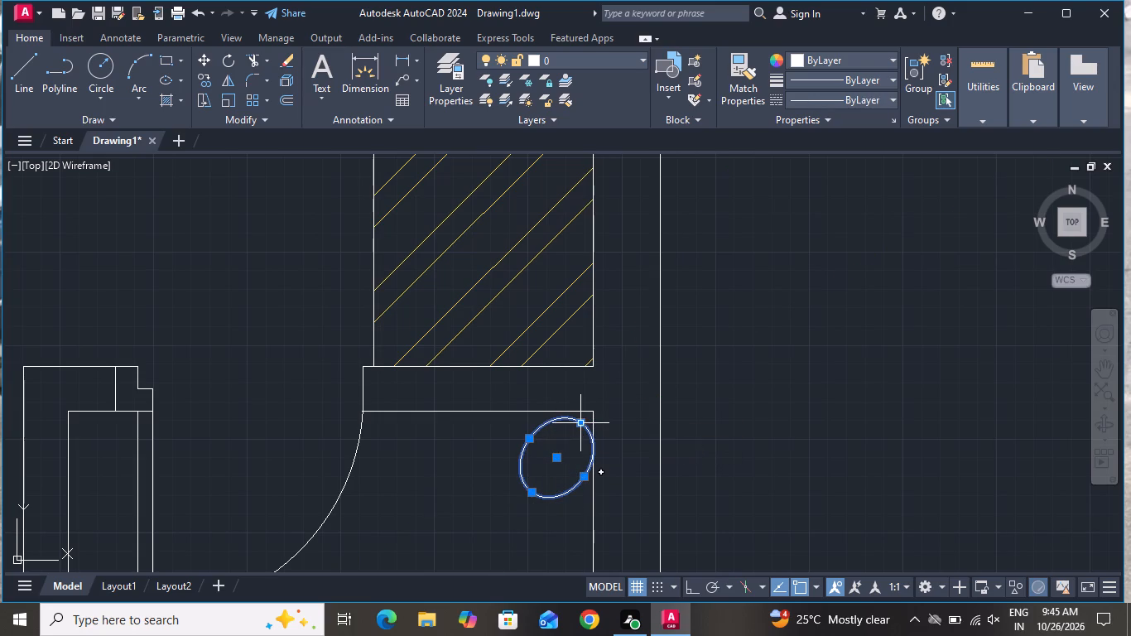
pyautogui.click(532, 438)
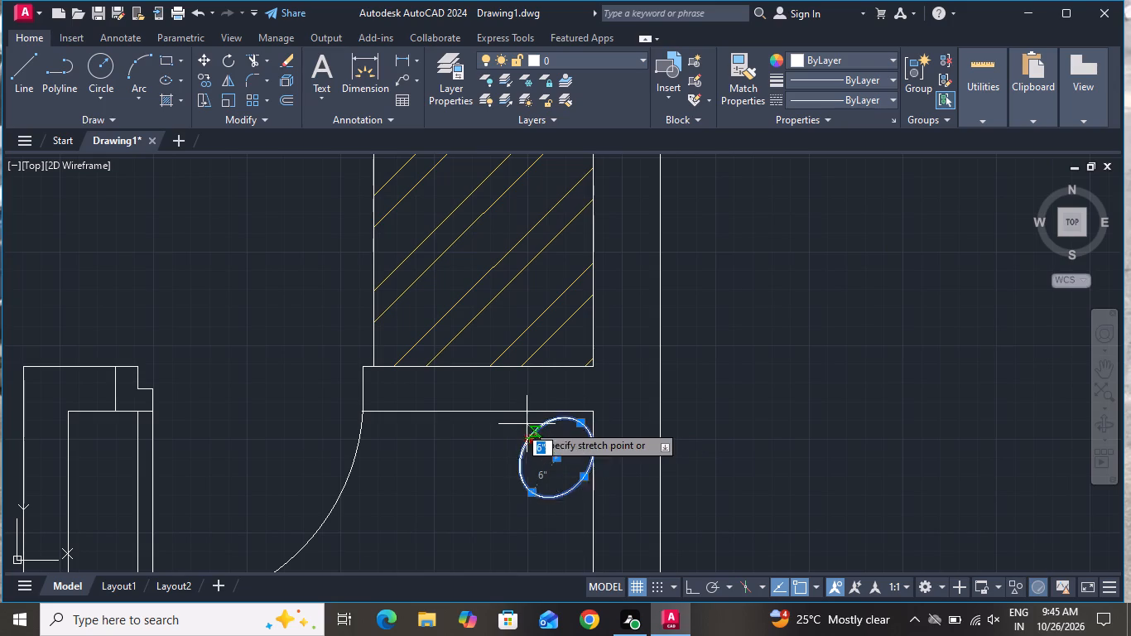
pyautogui.click(527, 423)
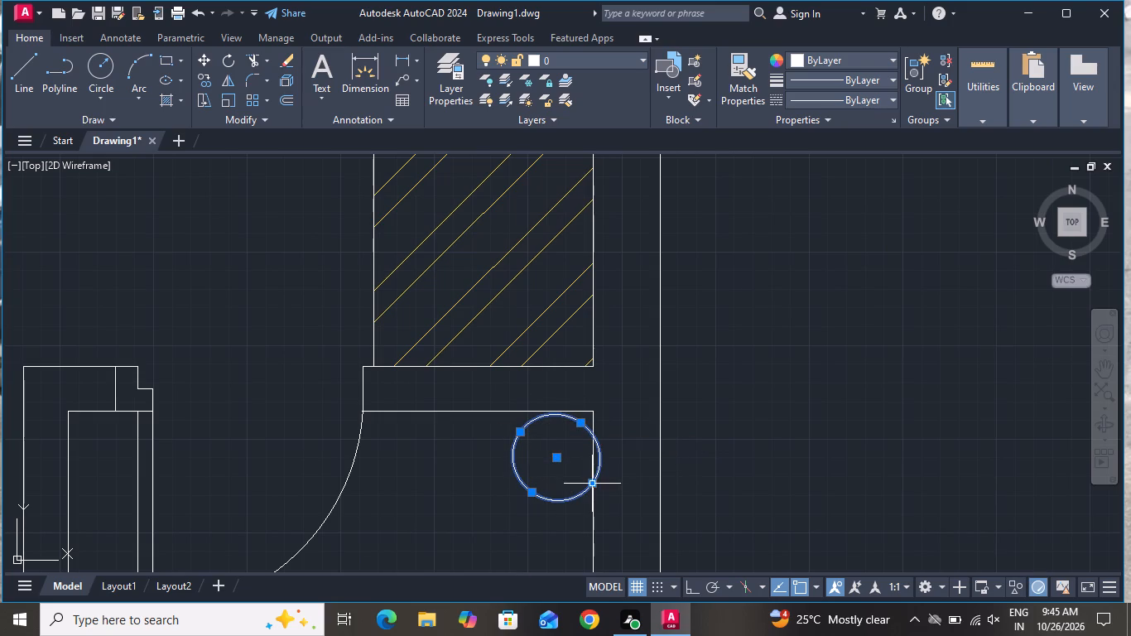
pyautogui.click(592, 480)
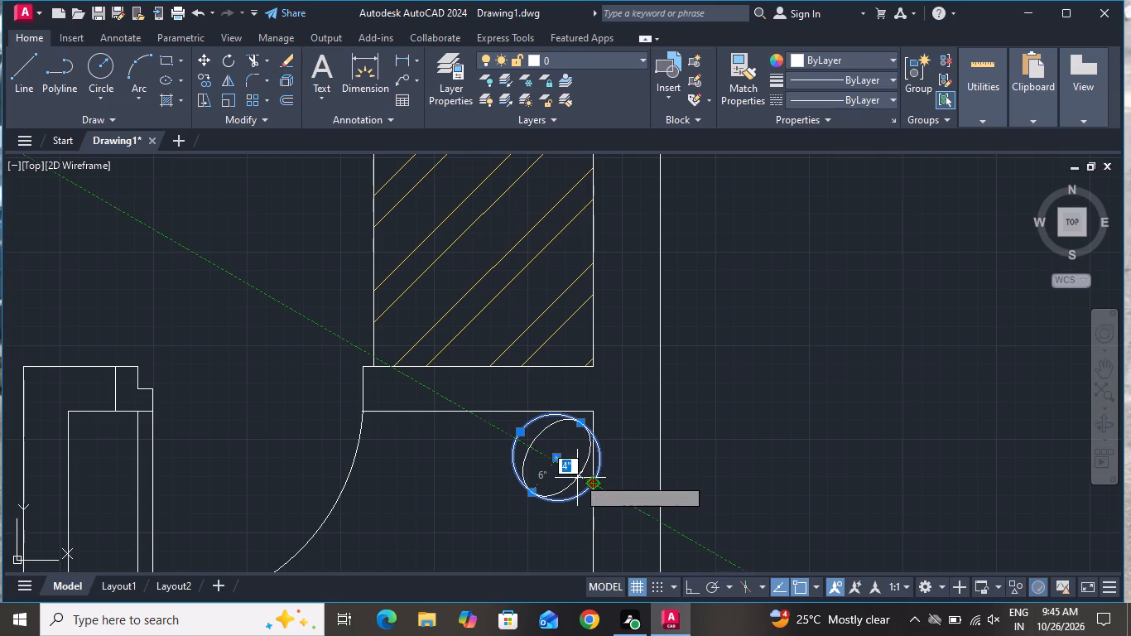
pyautogui.click(578, 489)
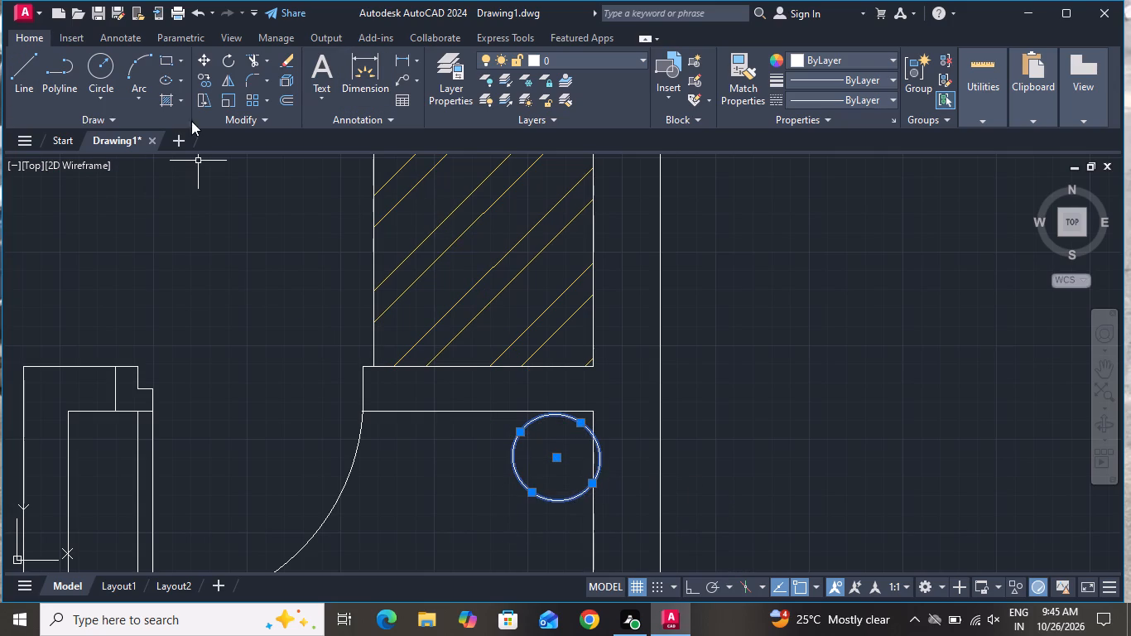
# Move the round basin outline diagonally away from the corner so it sits clear of both walls.
pyautogui.click(195, 58)
pyautogui.click(523, 480)
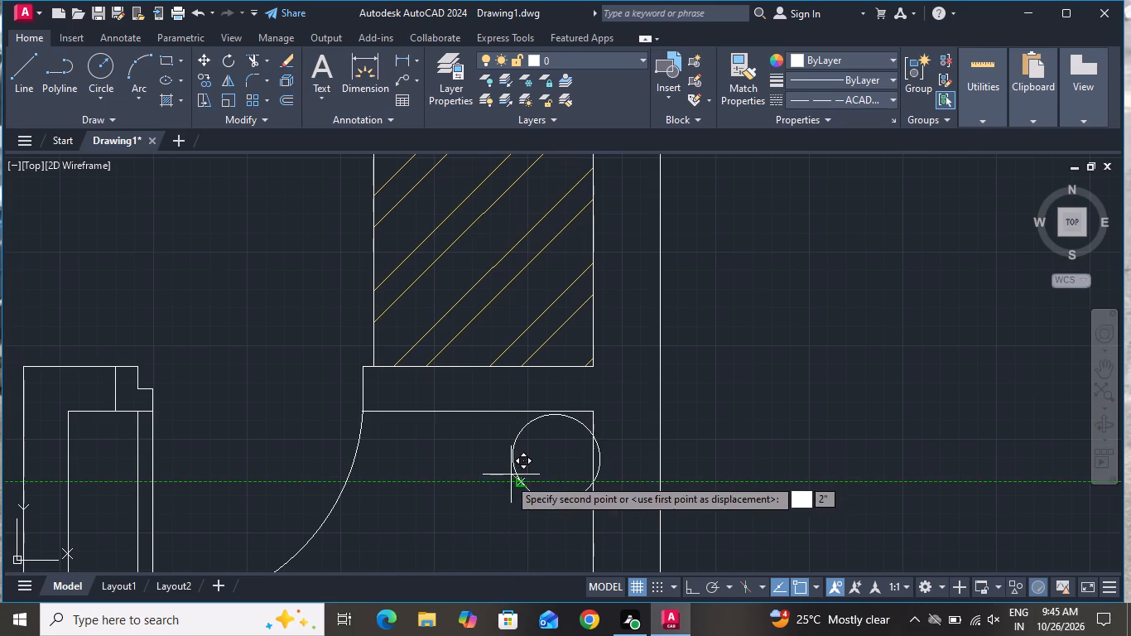
pyautogui.click(504, 494)
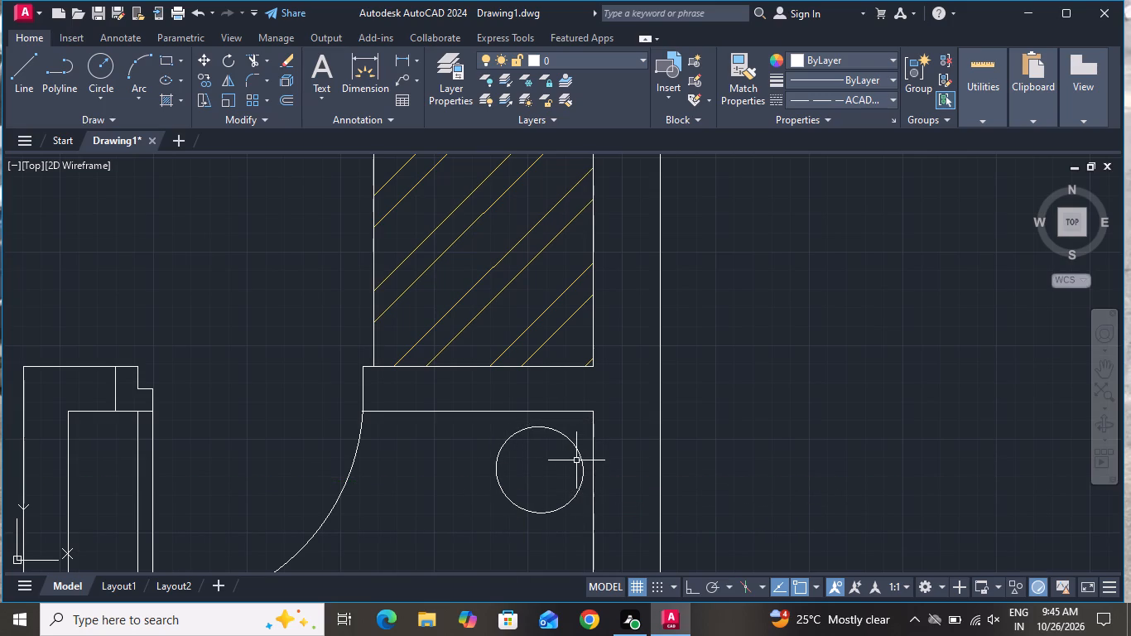
# Draw a small drain circle at the centre of the basin outline.
pyautogui.click(100, 75)
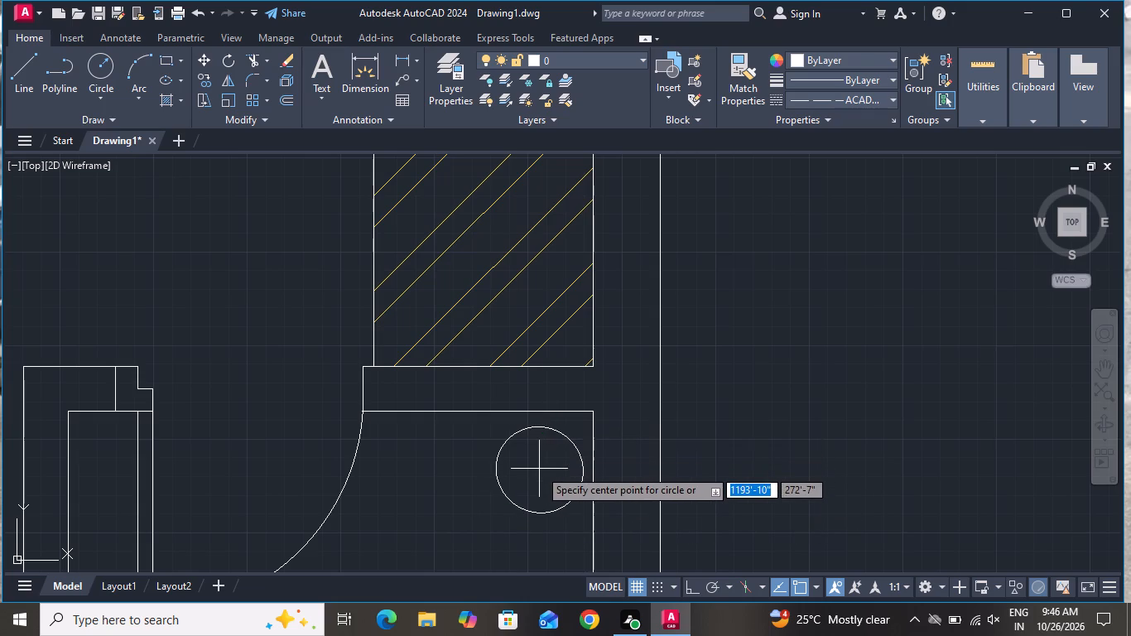
pyautogui.click(539, 469)
pyautogui.click(538, 478)
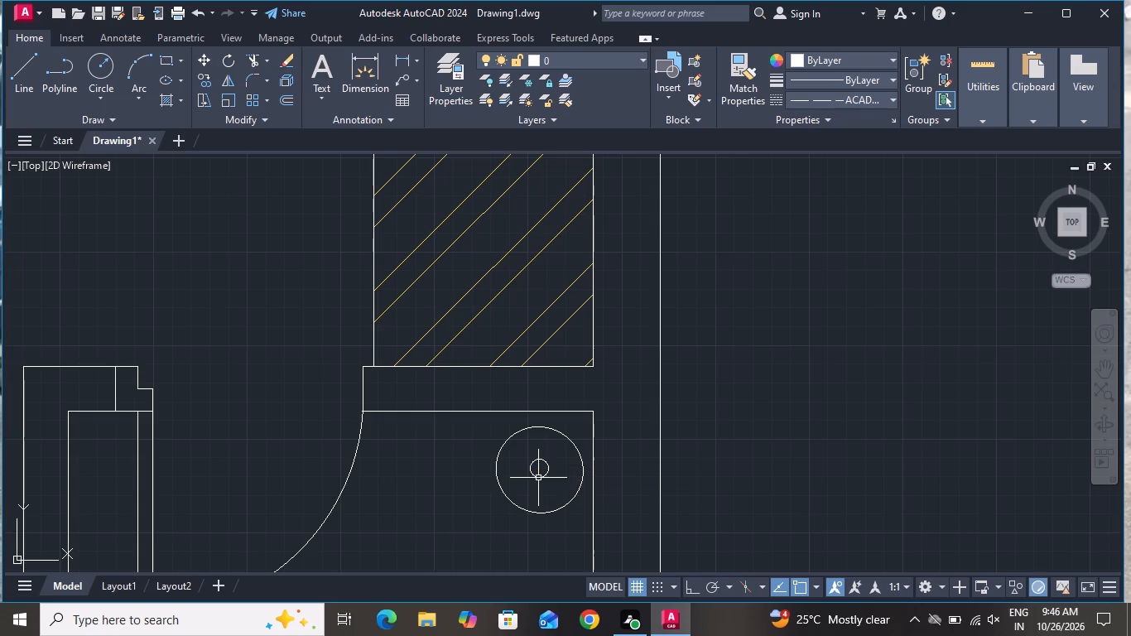
# Draw a three-point arc around the basin from the upper wall line, through the inner right wall line about 2'-1" away, to the outer wall line.
pyautogui.scroll(-1, 631, 450)
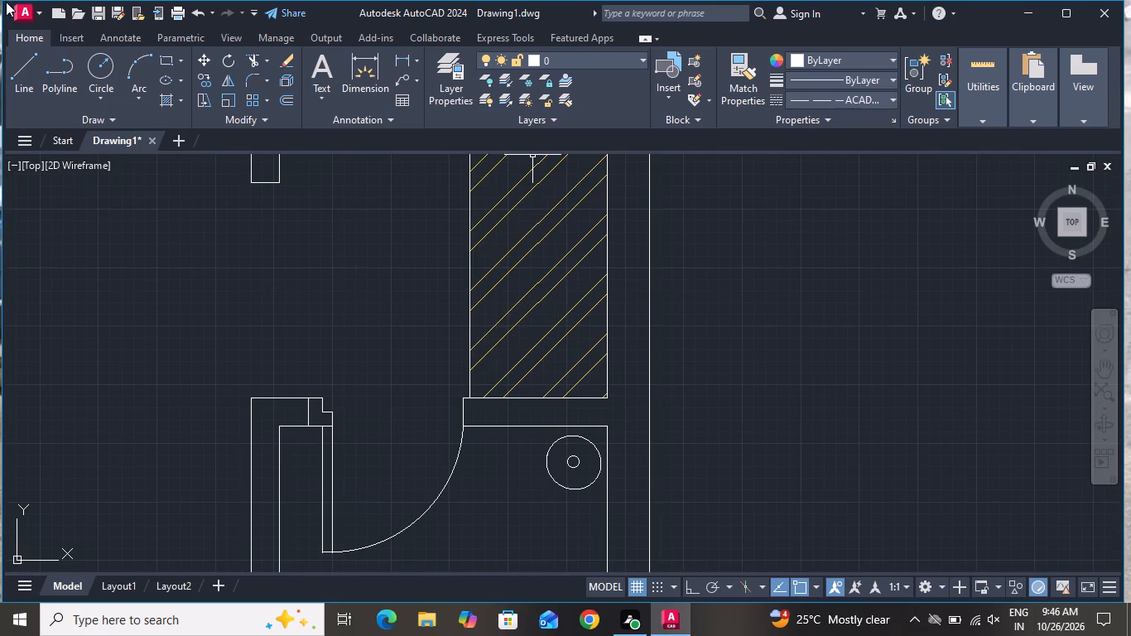
pyautogui.click(133, 65)
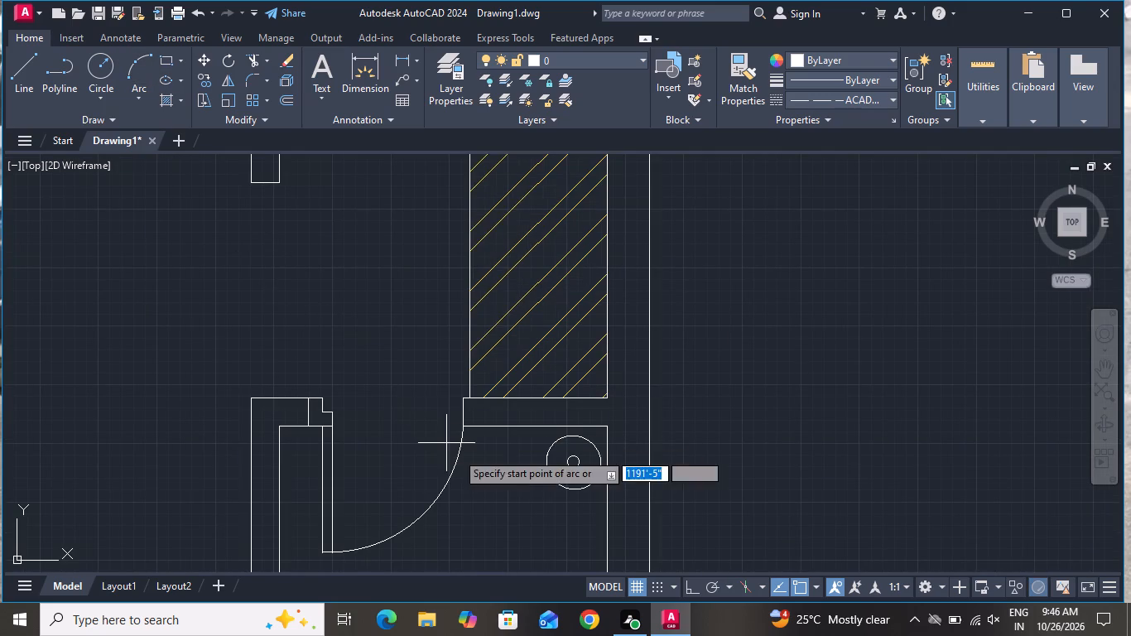
pyautogui.scroll(1, 530, 482)
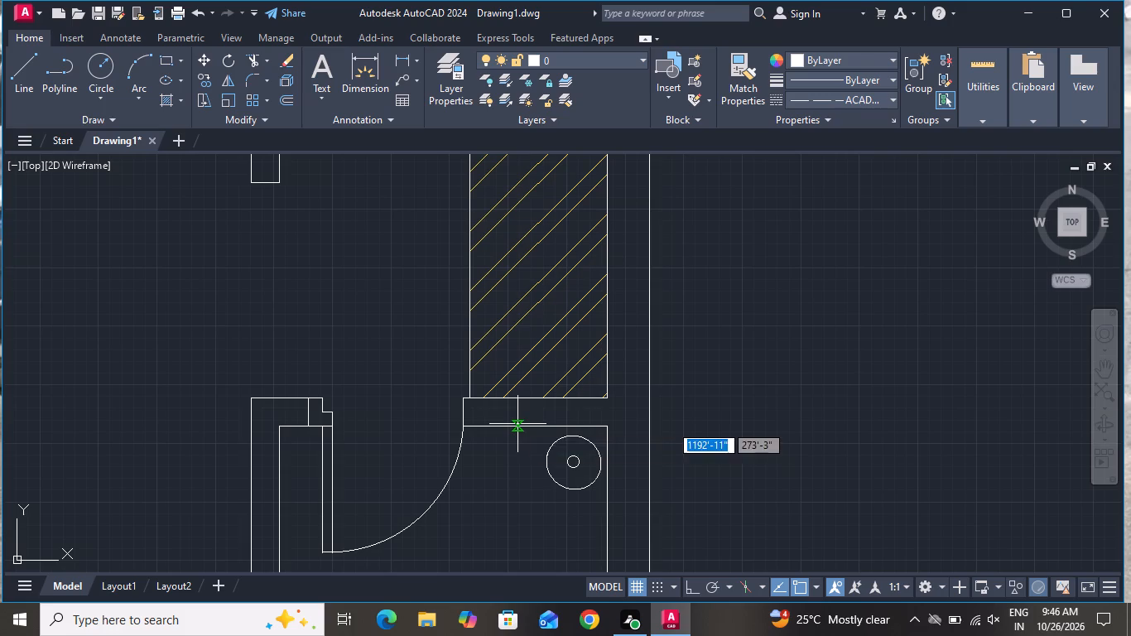
pyautogui.click(517, 423)
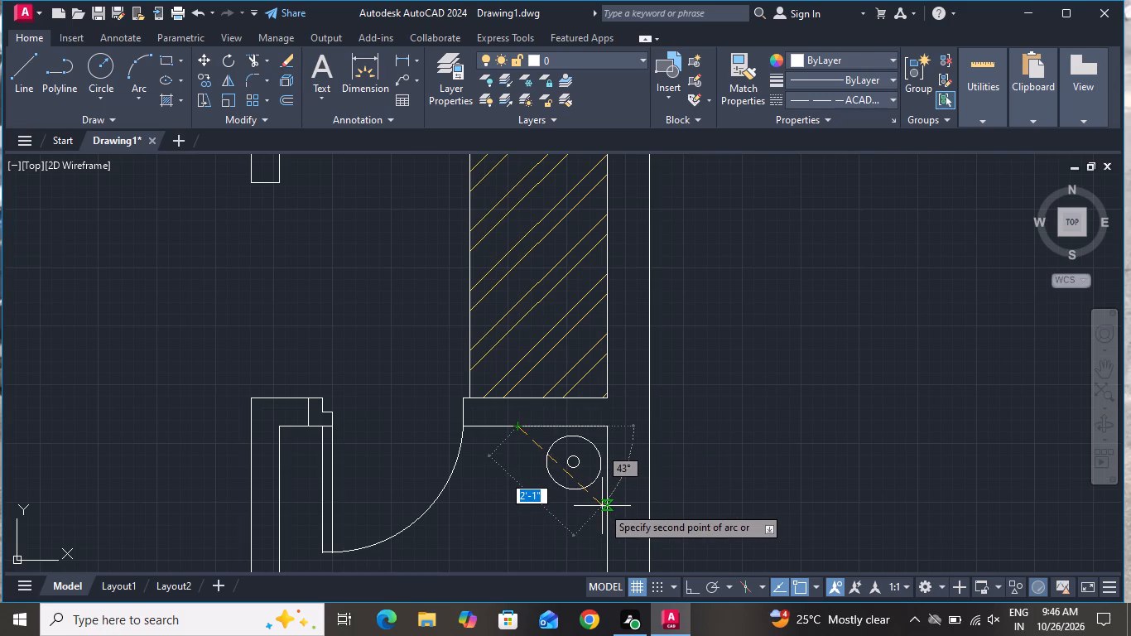
pyautogui.click(603, 508)
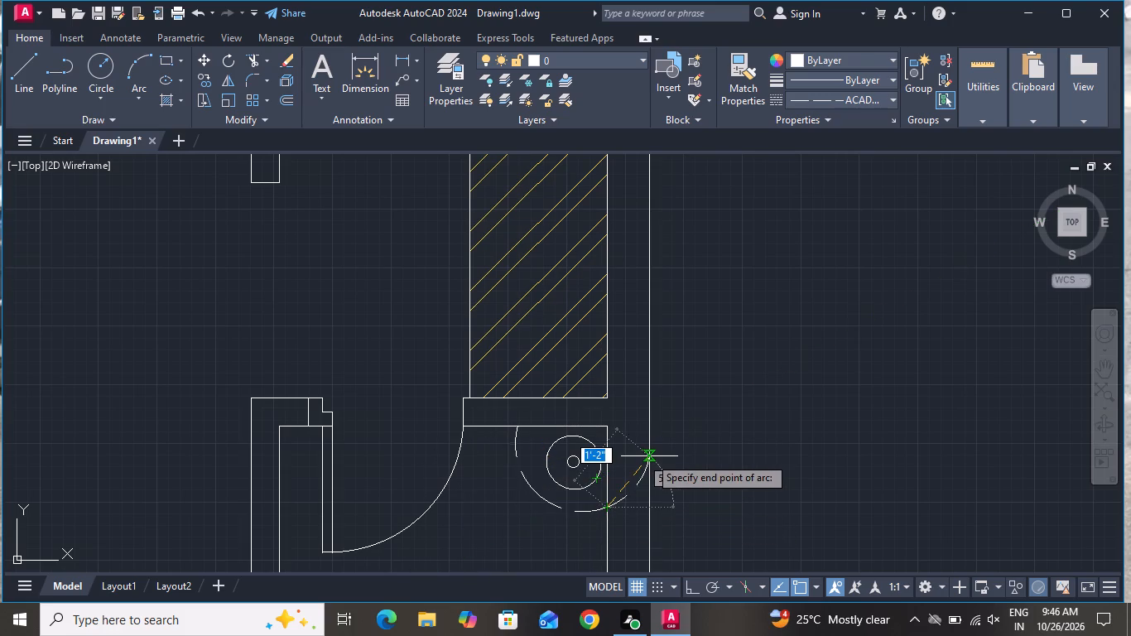
pyautogui.click(649, 456)
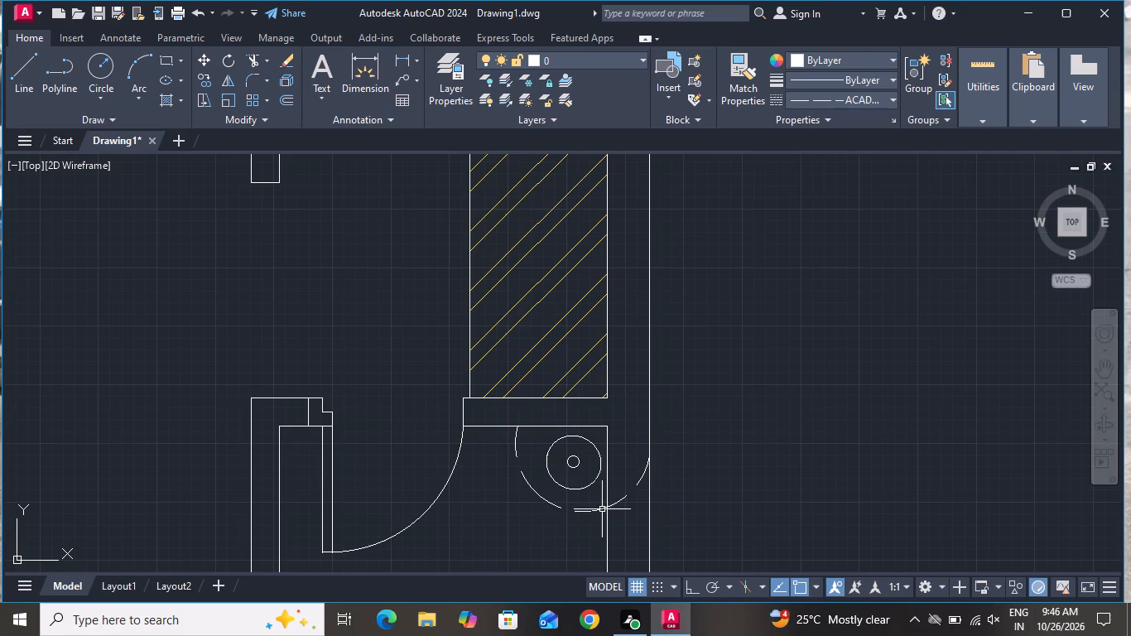
# Set the linetype of the arc around the basin to ByLayer.
pyautogui.click(597, 510)
pyautogui.click(846, 101)
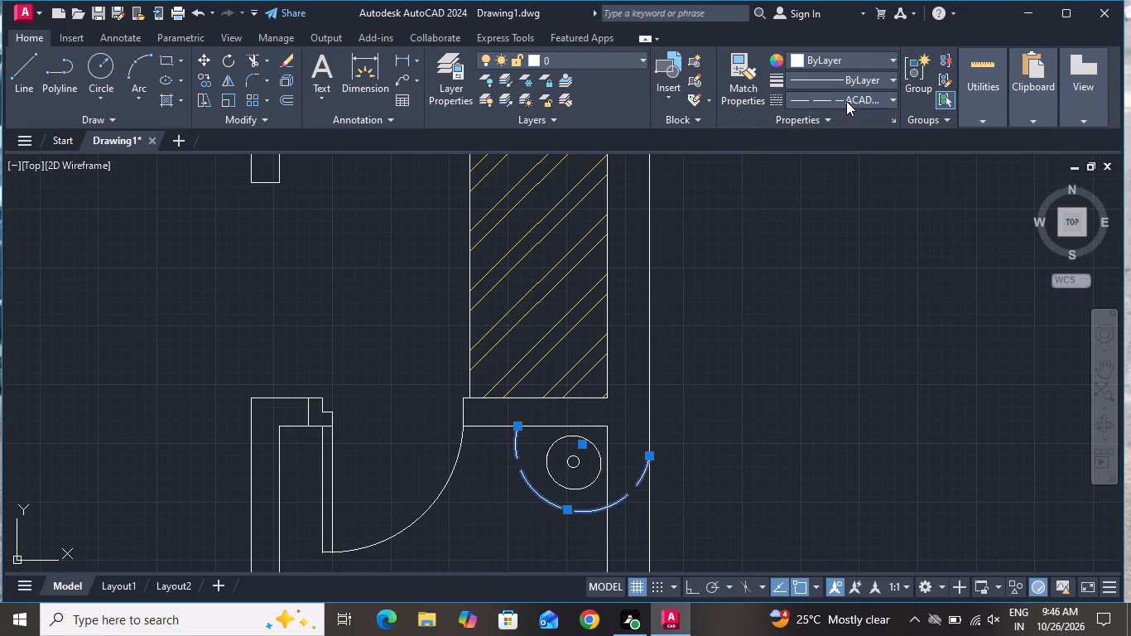
pyautogui.click(825, 123)
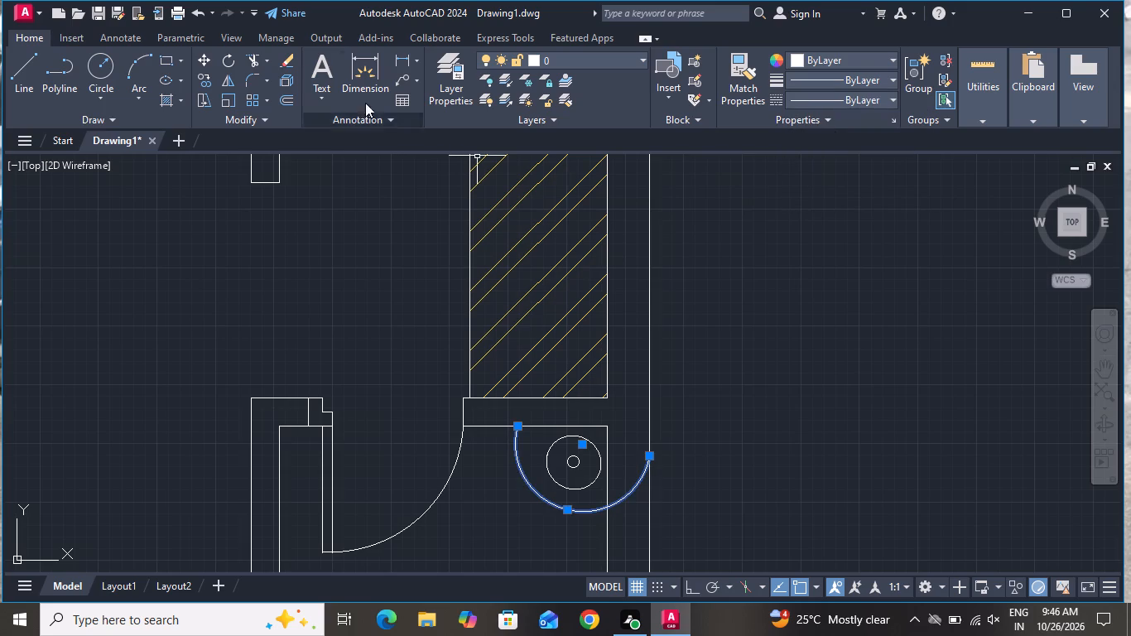
# Trim the part of the basin arc that extends past the toilet room's inner right wall line.
pyautogui.click(256, 60)
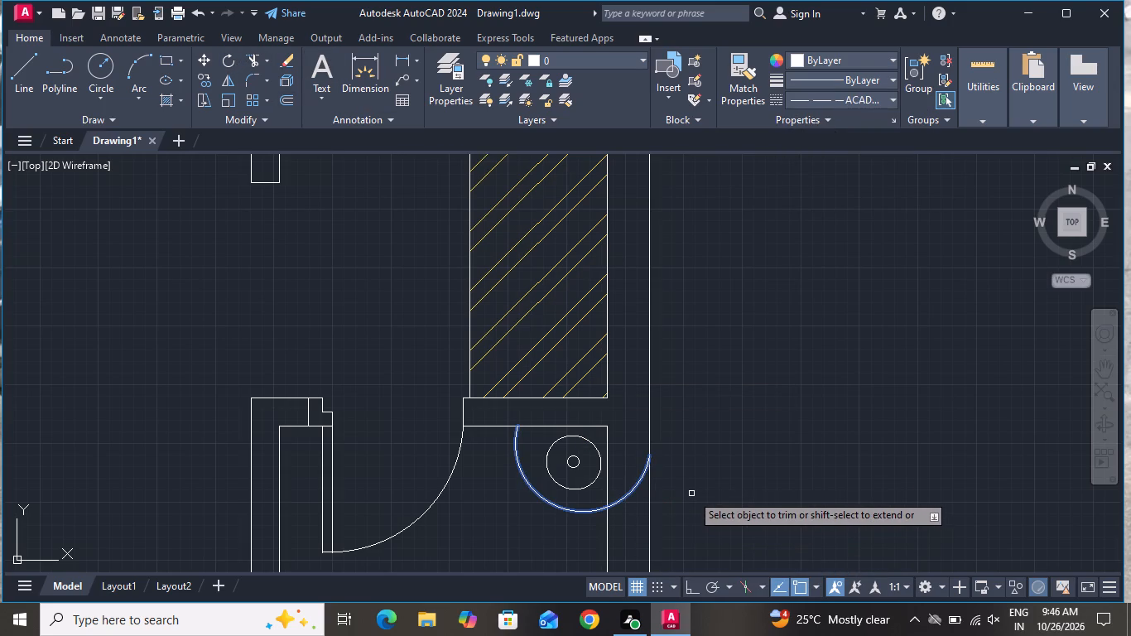
pyautogui.press('Escape')
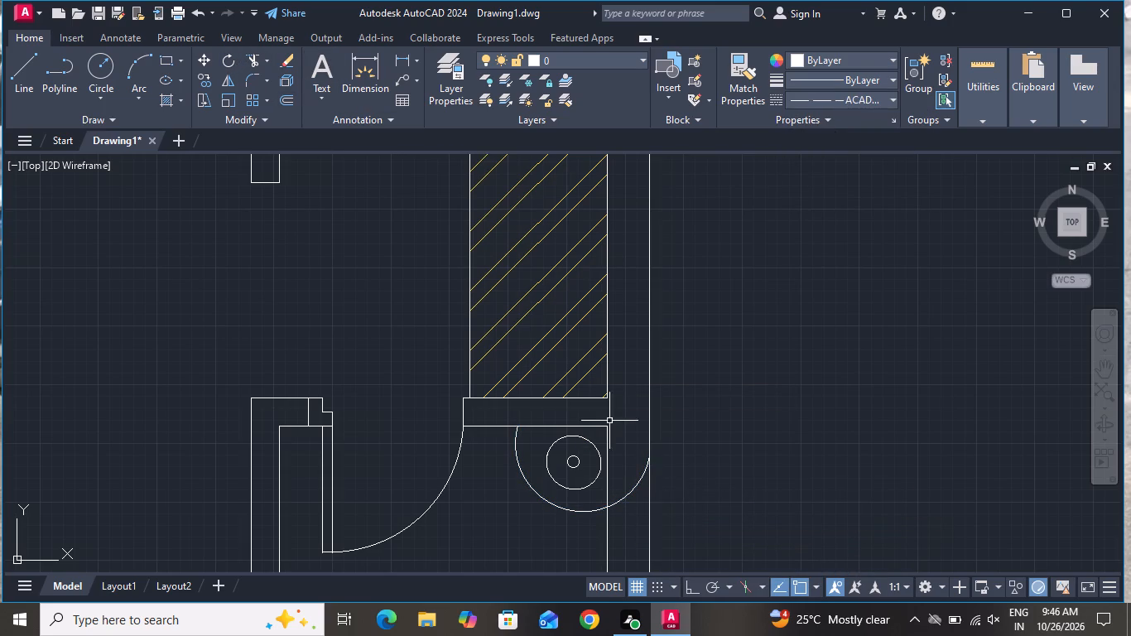
pyautogui.click(243, 60)
pyautogui.click(618, 497)
pyautogui.click(626, 518)
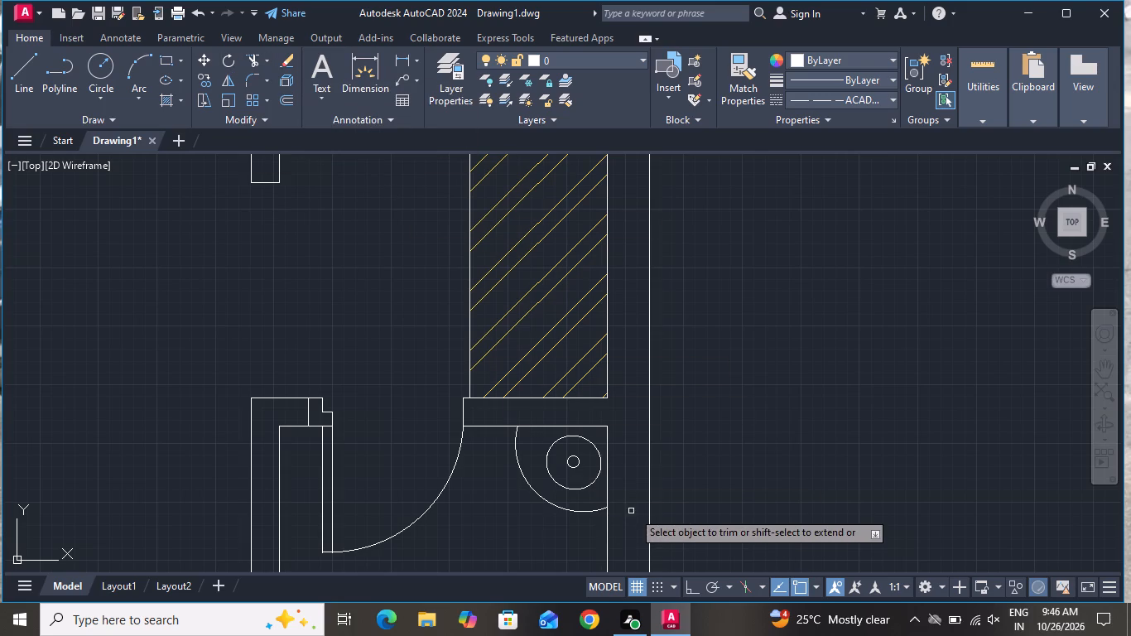
pyautogui.rightClick(695, 447)
pyautogui.click(769, 248)
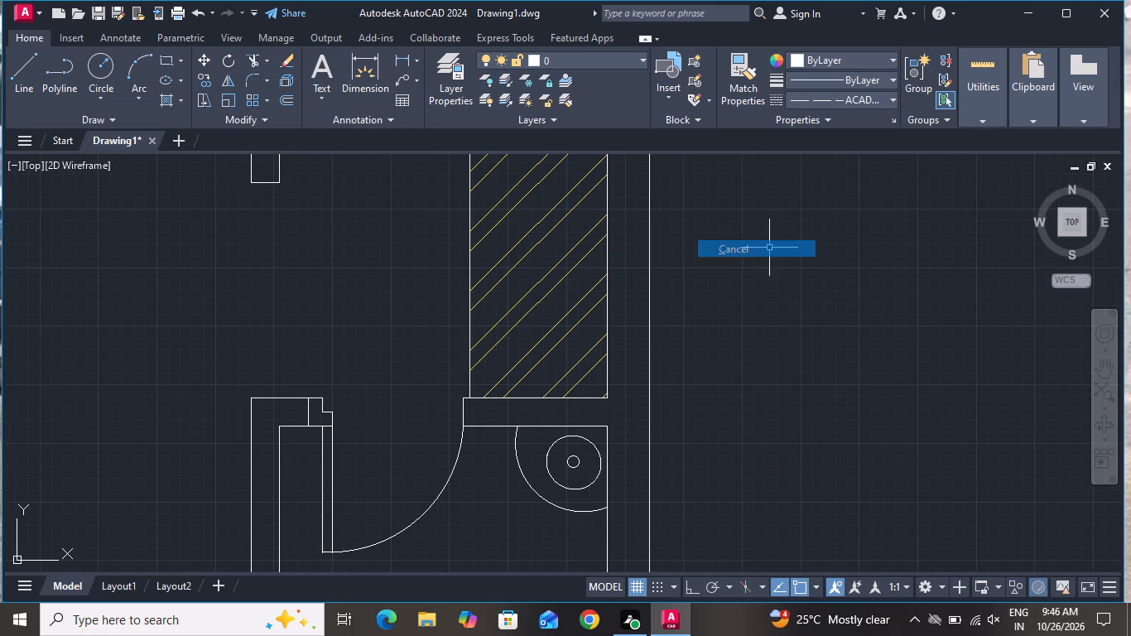
# Hatch the toilet room floor around the toilet, shaft and basin fixtures with the NET pattern.
pyautogui.scroll(-2, 753, 267)
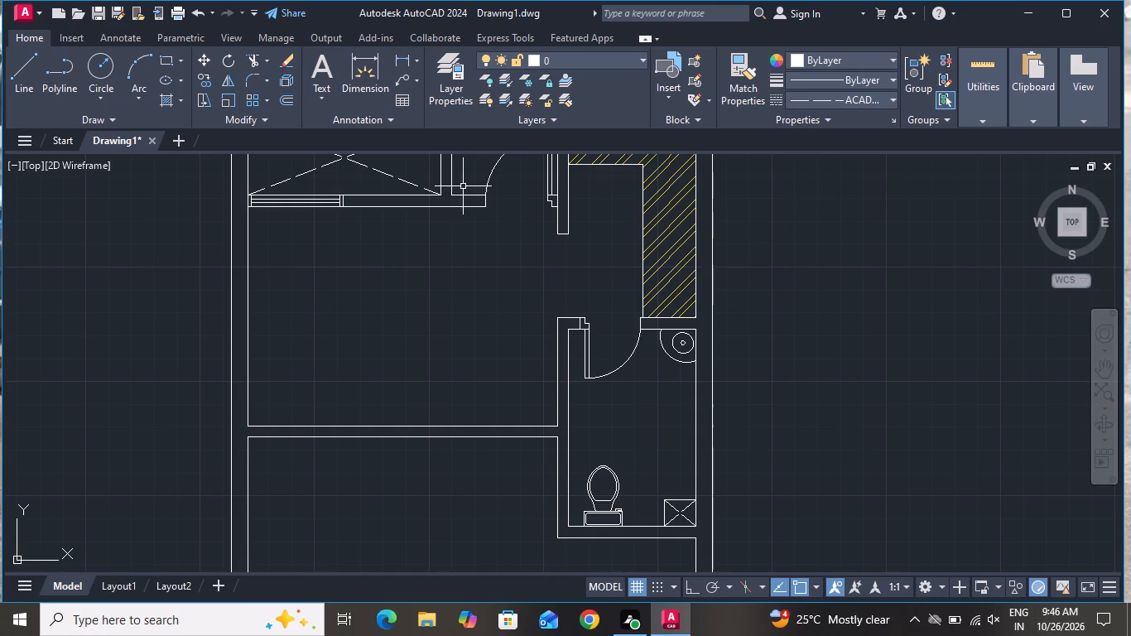
pyautogui.click(161, 101)
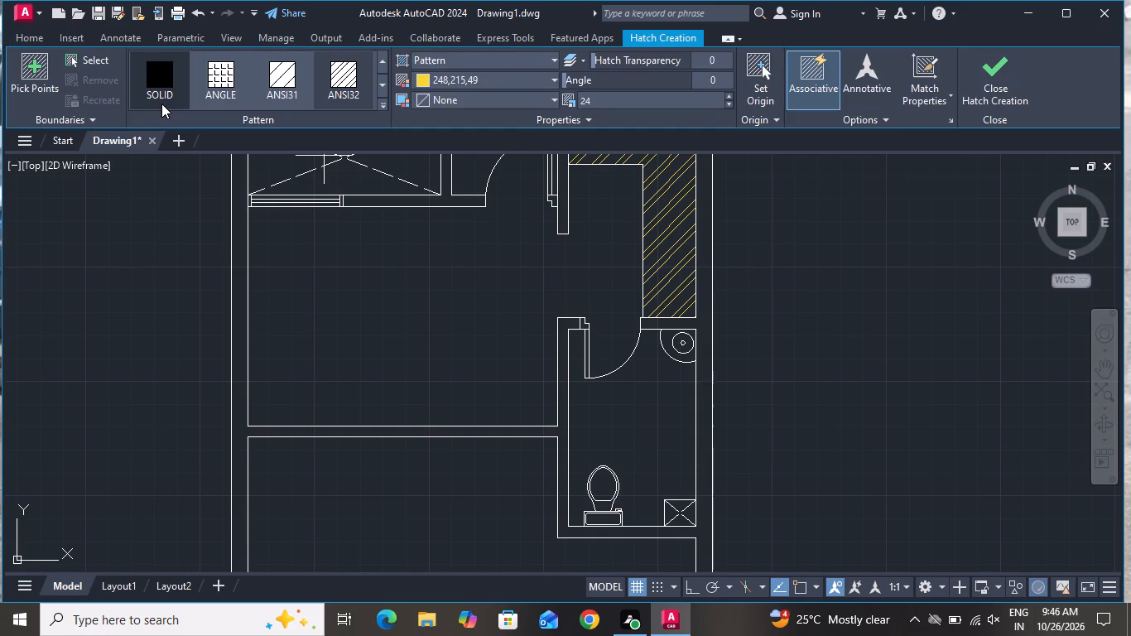
pyautogui.scroll(-6, 168, 97)
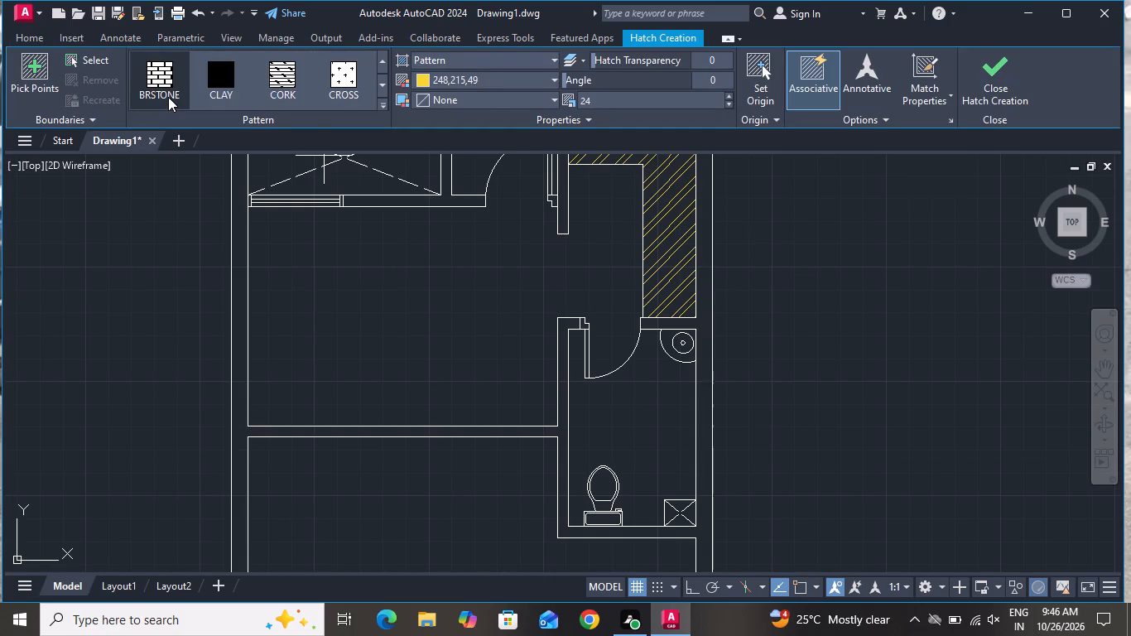
pyautogui.scroll(-3, 168, 97)
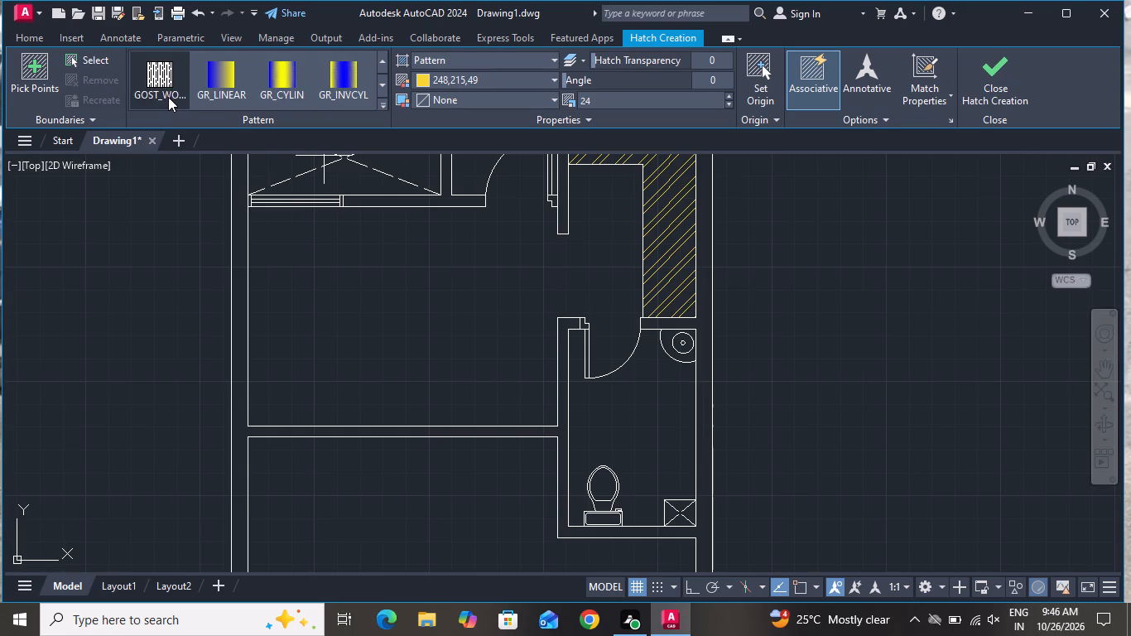
pyautogui.scroll(-3, 169, 97)
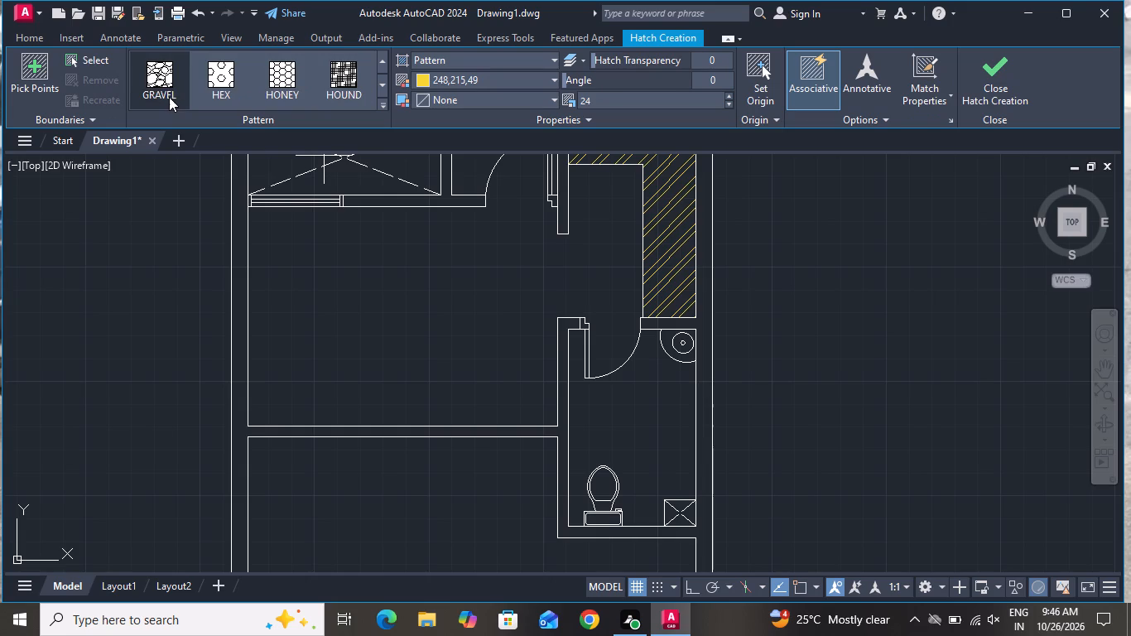
pyautogui.scroll(-3, 169, 97)
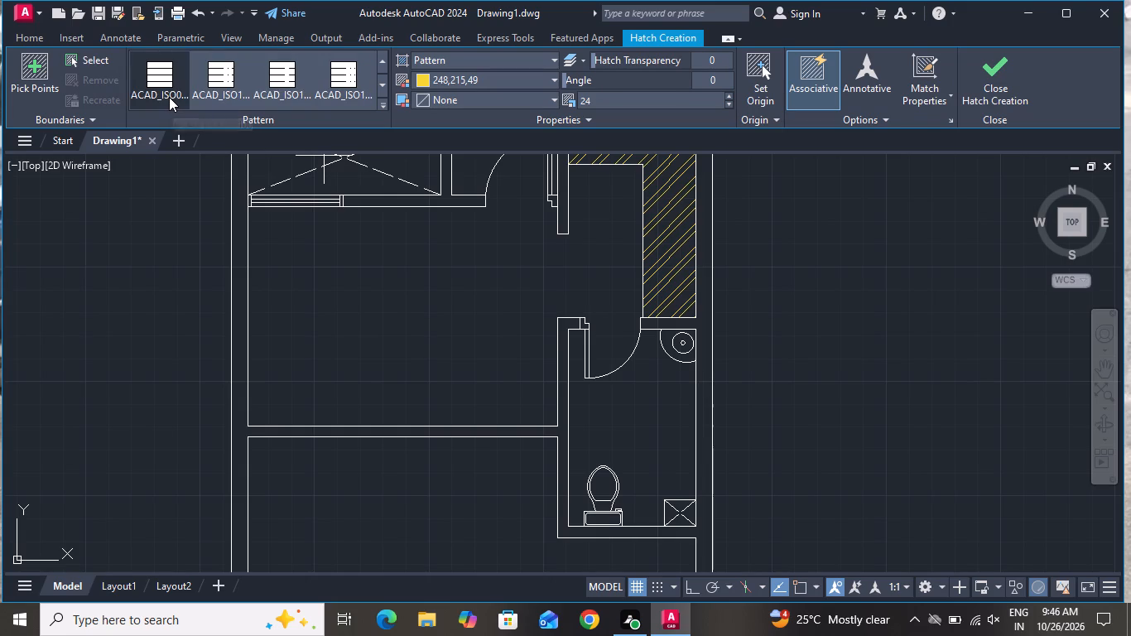
pyautogui.scroll(-2, 169, 97)
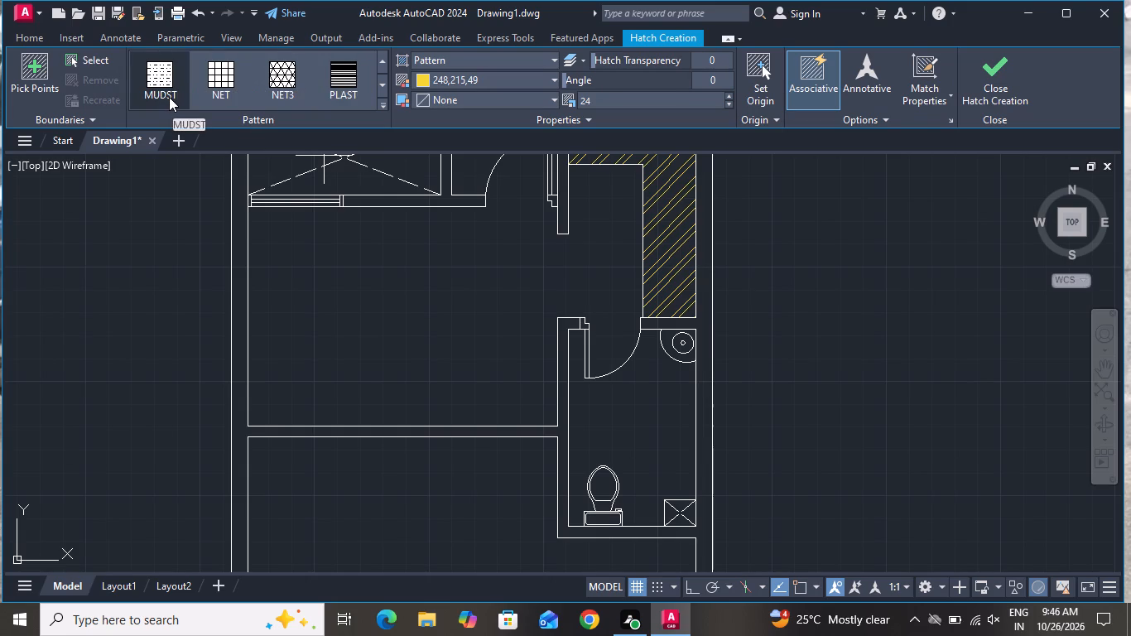
pyautogui.click(221, 79)
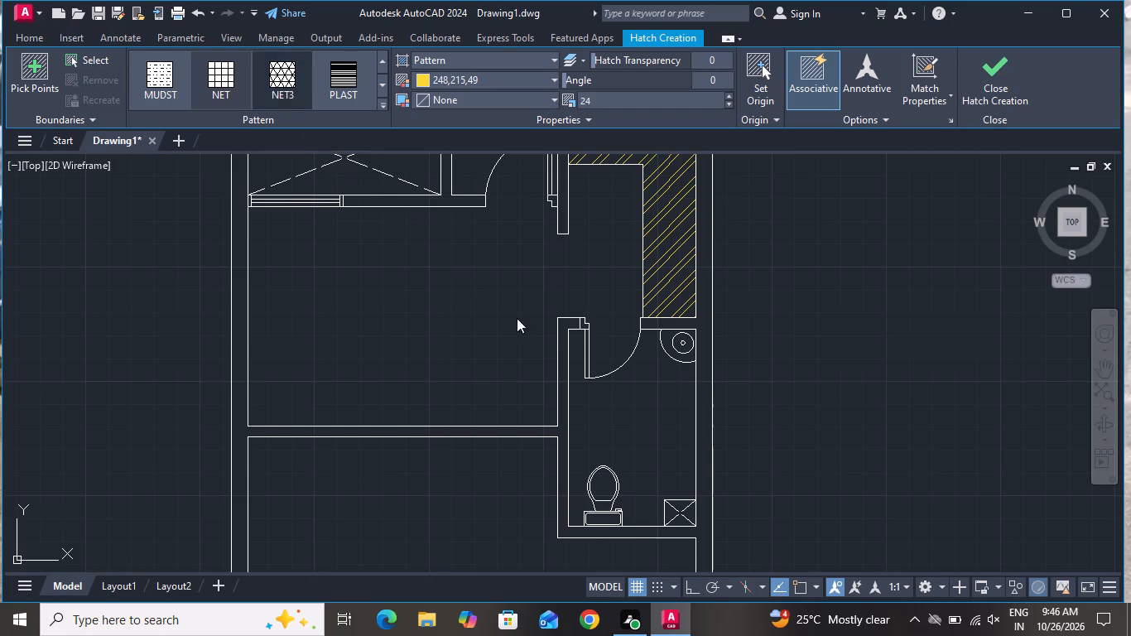
pyautogui.click(638, 428)
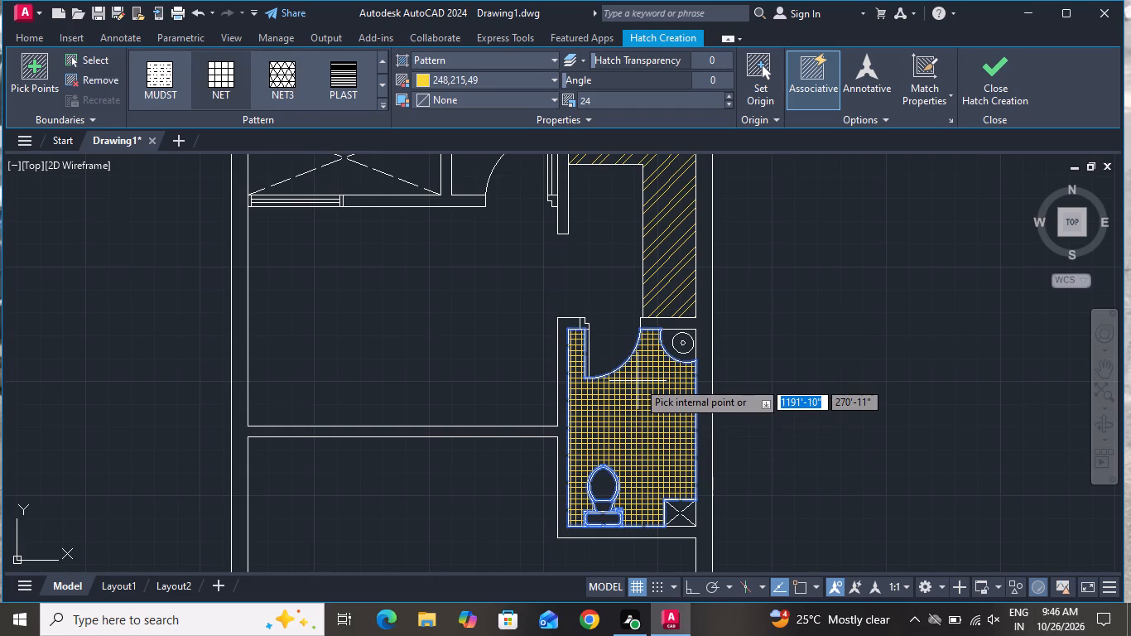
# Set the toilet floor hatch's colour to 173,221,247 and its pattern scale to 70, and finish the hatch.
pyautogui.click(448, 81)
pyautogui.click(522, 204)
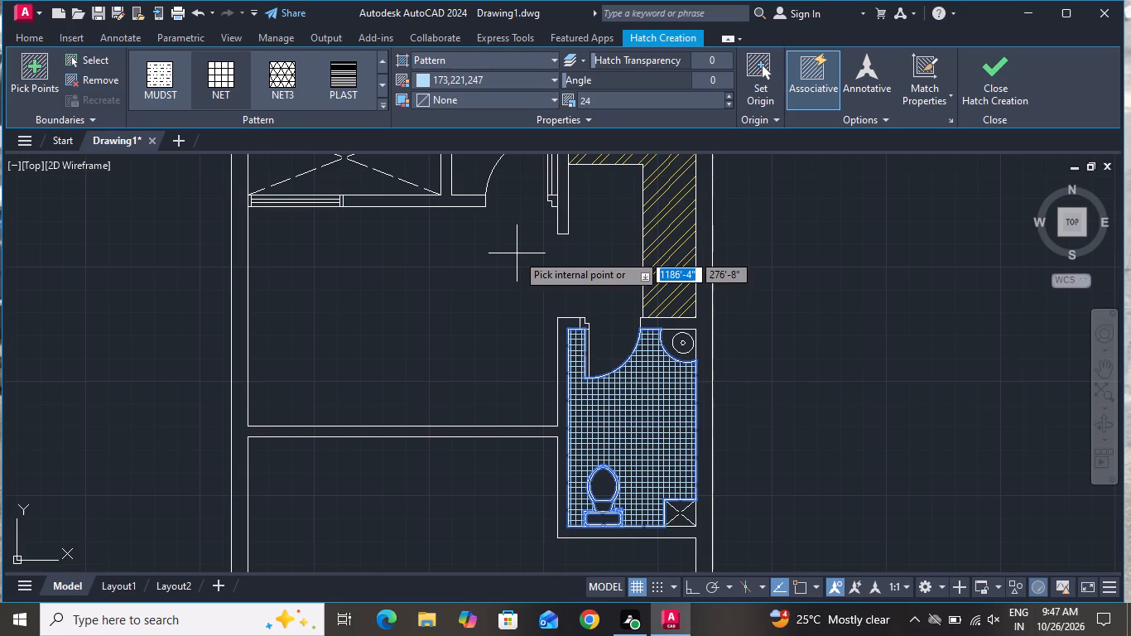
pyautogui.click(726, 93)
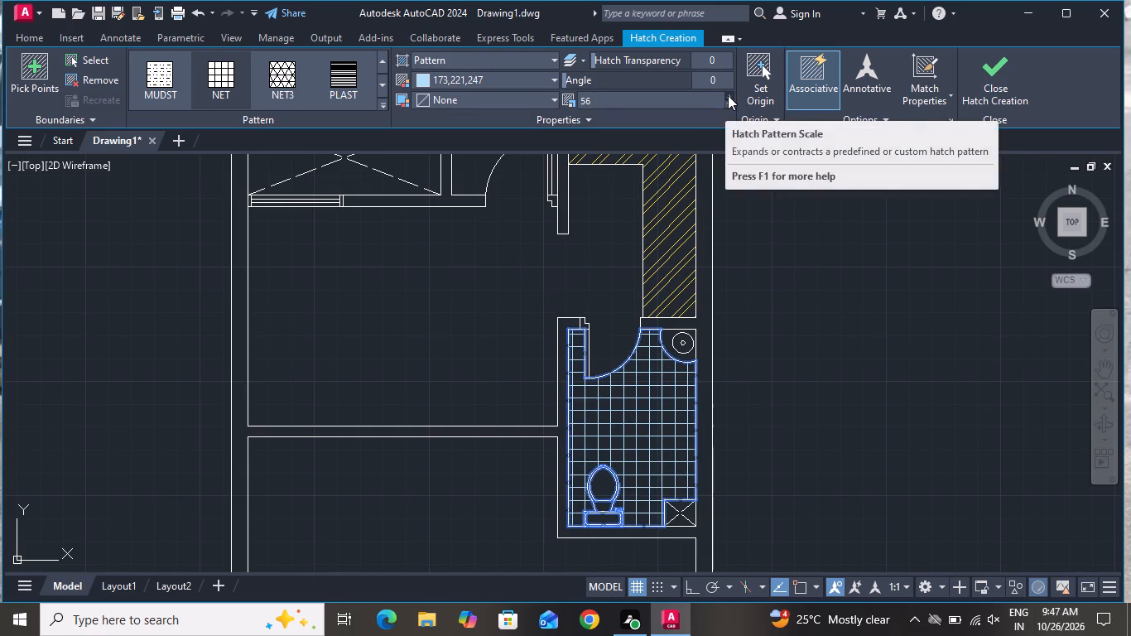
pyautogui.click(728, 94)
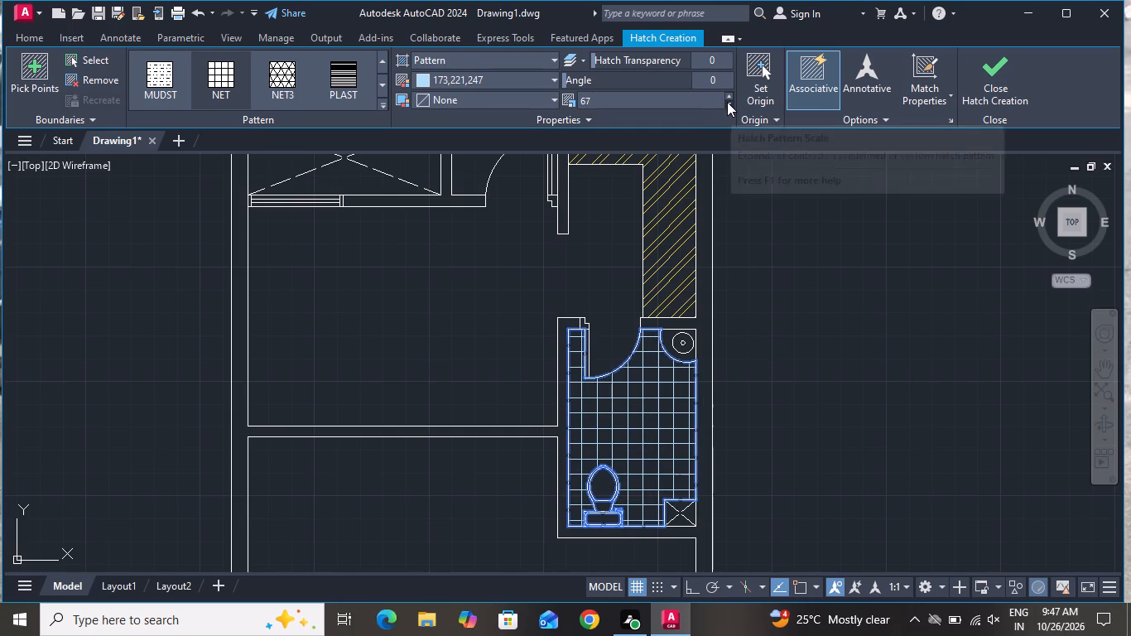
pyautogui.tripleClick(727, 99)
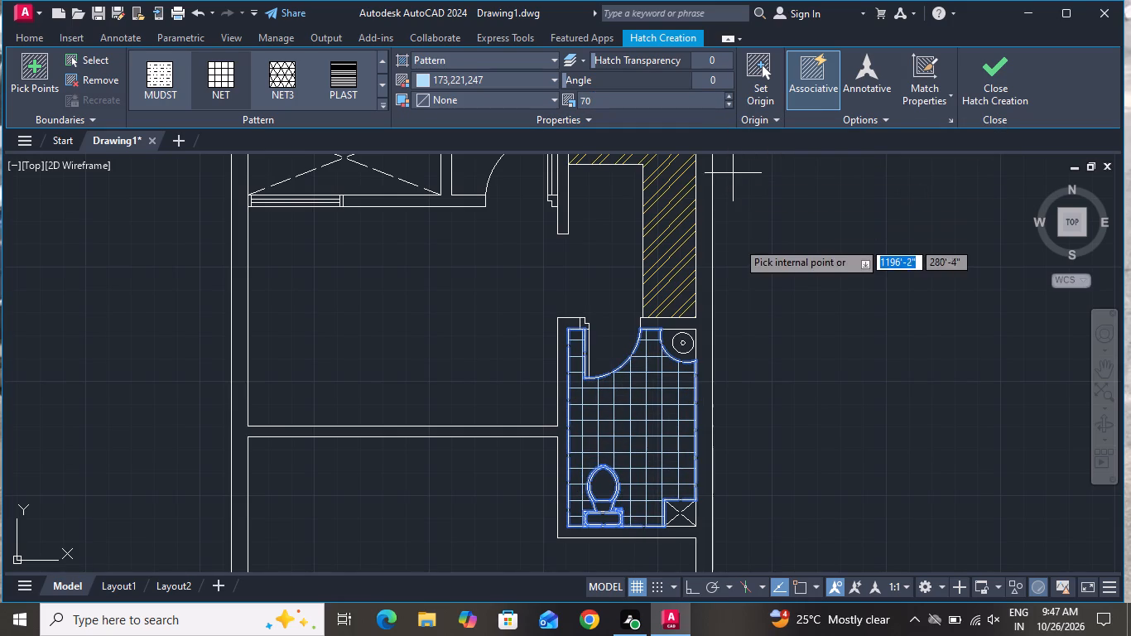
pyautogui.rightClick(734, 245)
pyautogui.click(754, 280)
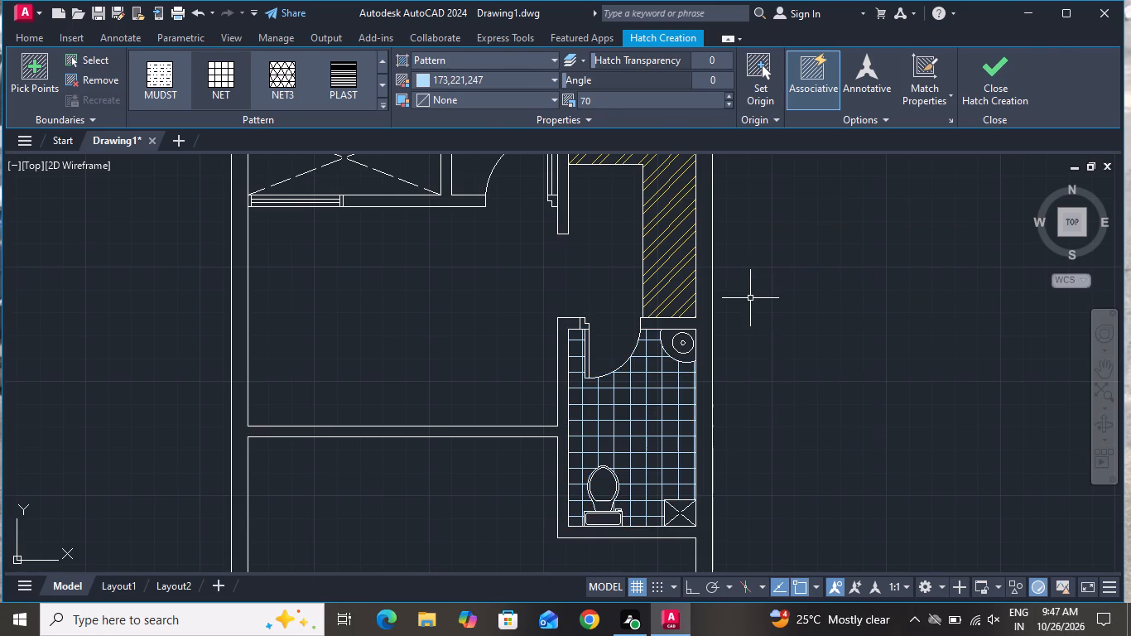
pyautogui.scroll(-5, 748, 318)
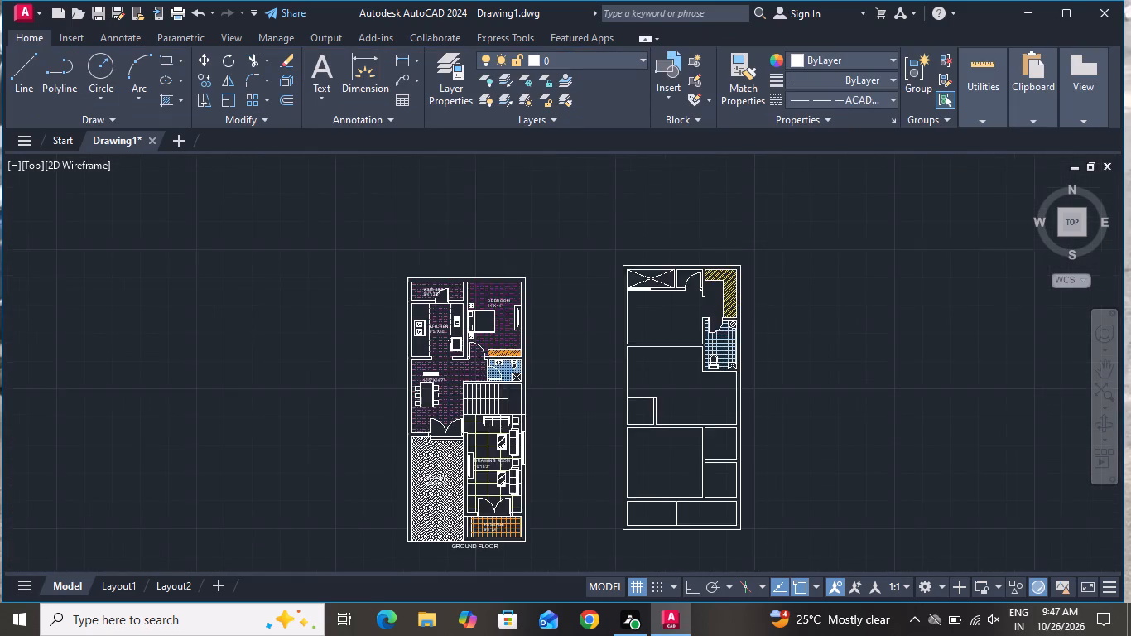
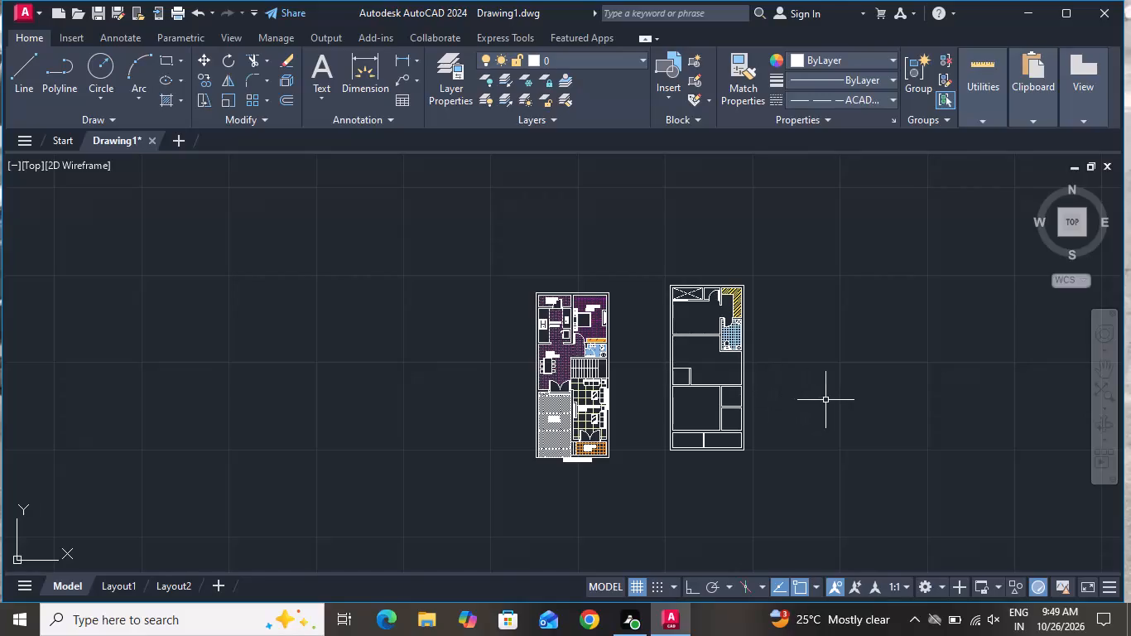
# With Ortho on, draw an L-shaped line in the second floor's upper small side room, from its left wall across and down to its lower wall.
pyautogui.scroll(2, 748, 363)
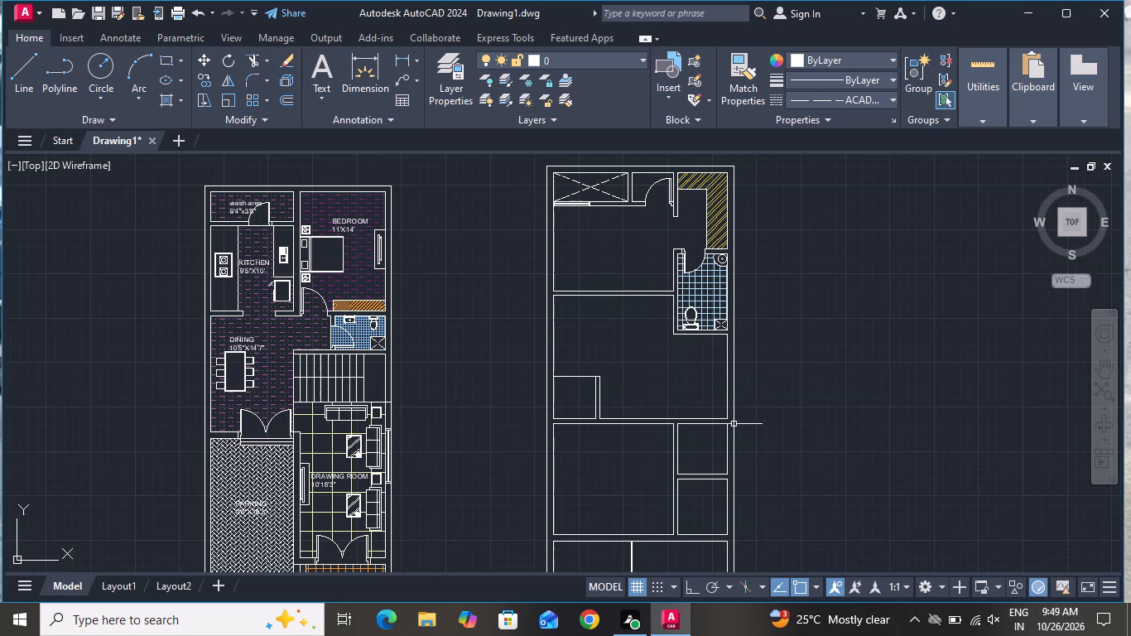
pyautogui.scroll(-1, 729, 454)
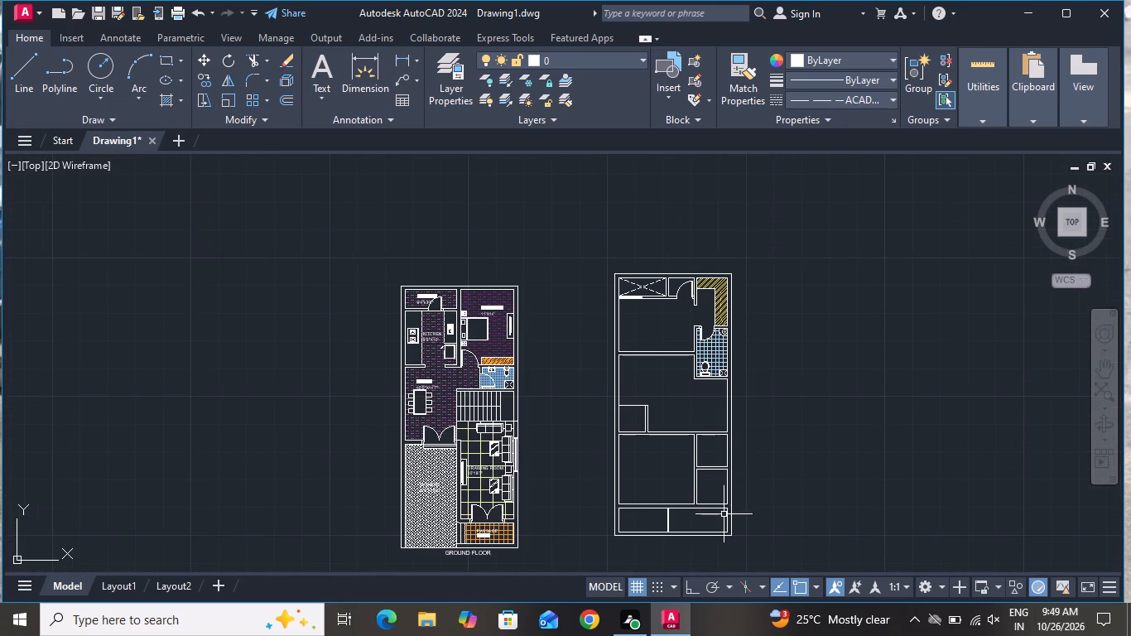
pyautogui.scroll(1, 723, 512)
pyautogui.scroll(2, 720, 425)
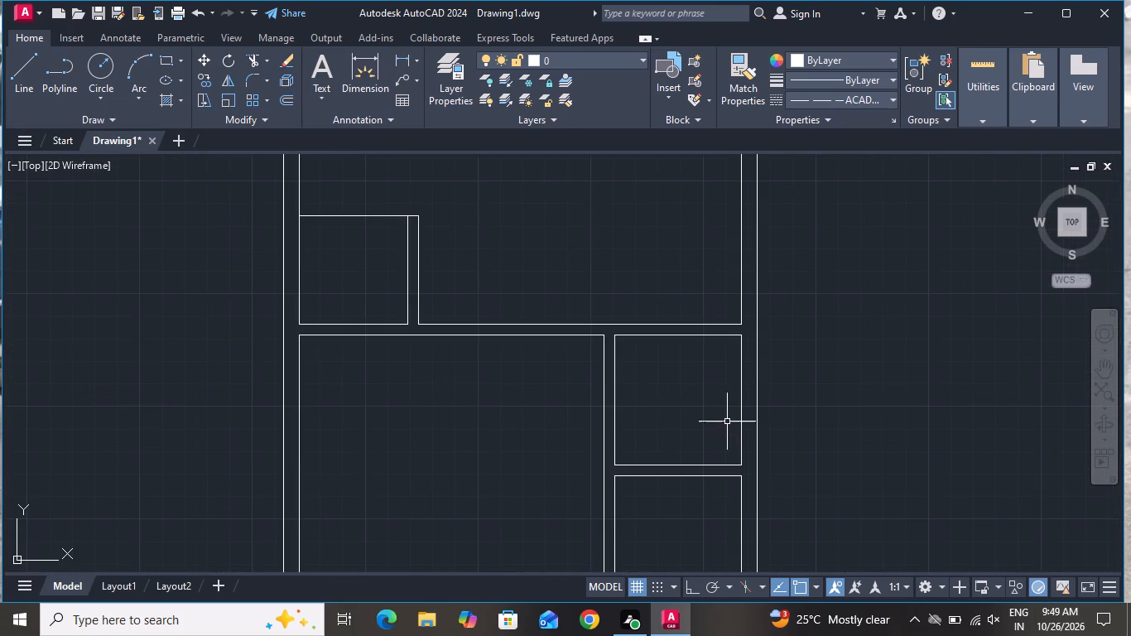
pyautogui.click(12, 68)
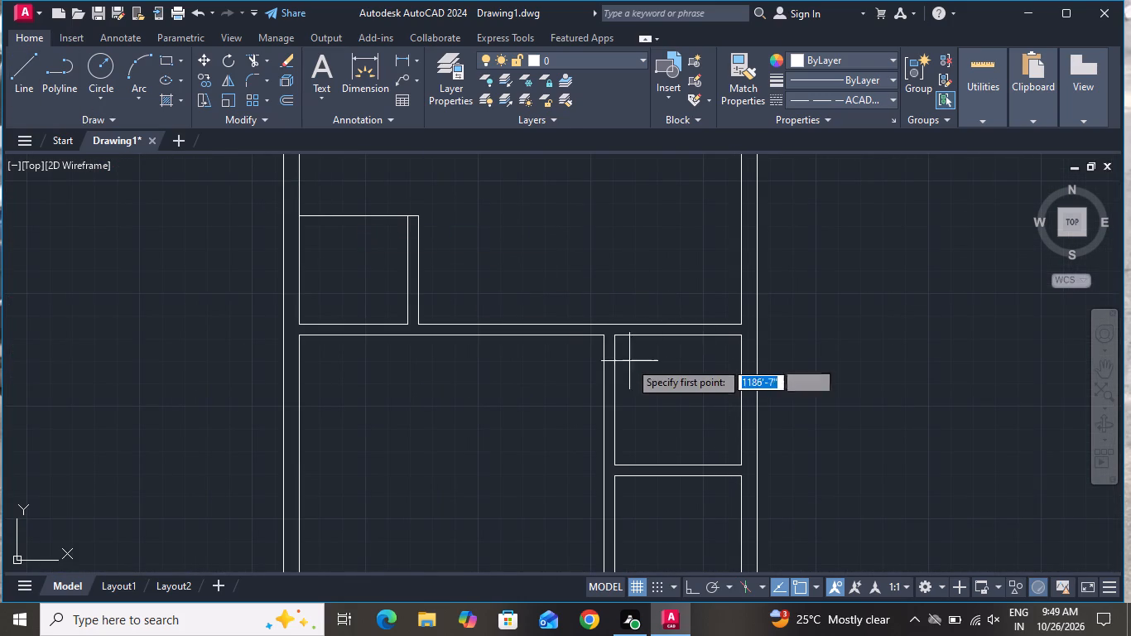
pyautogui.scroll(1, 621, 376)
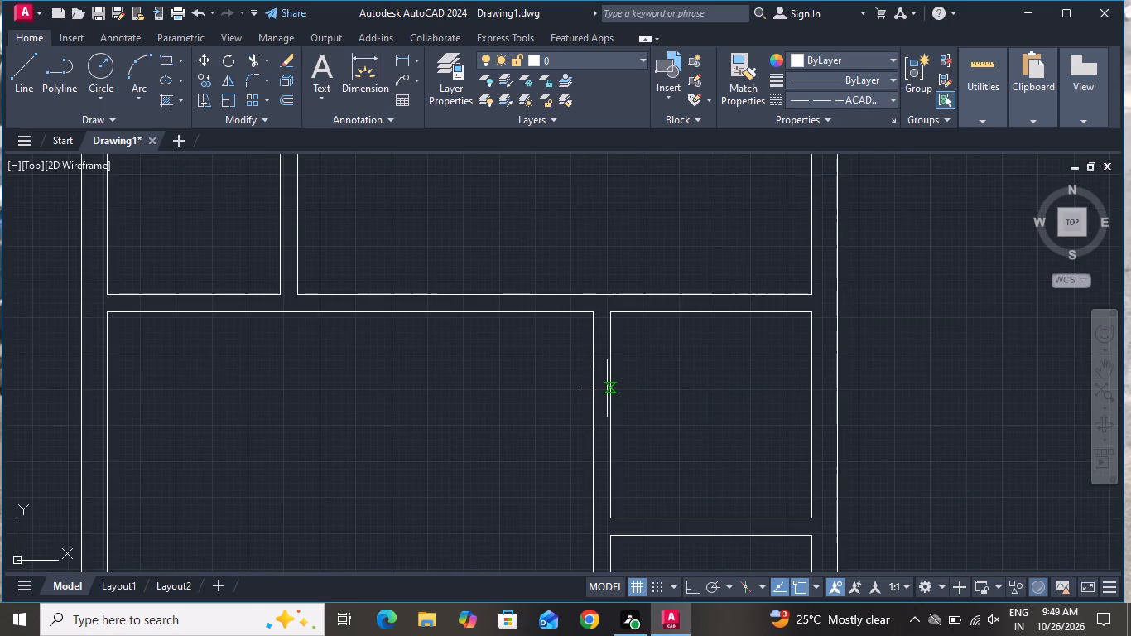
pyautogui.scroll(1, 607, 388)
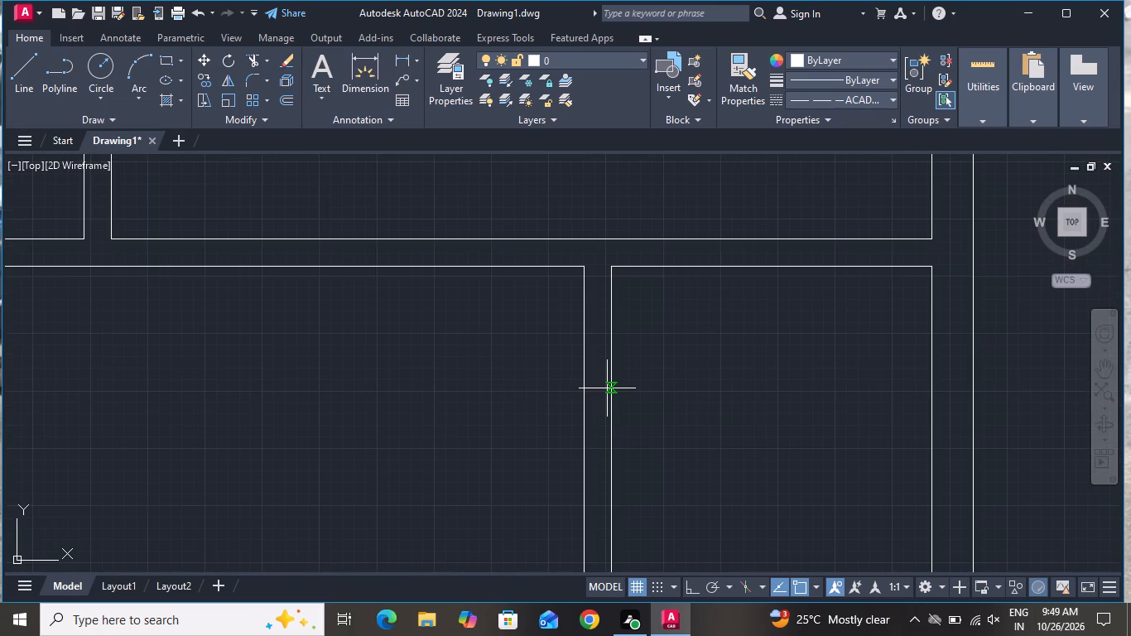
pyautogui.click(607, 388)
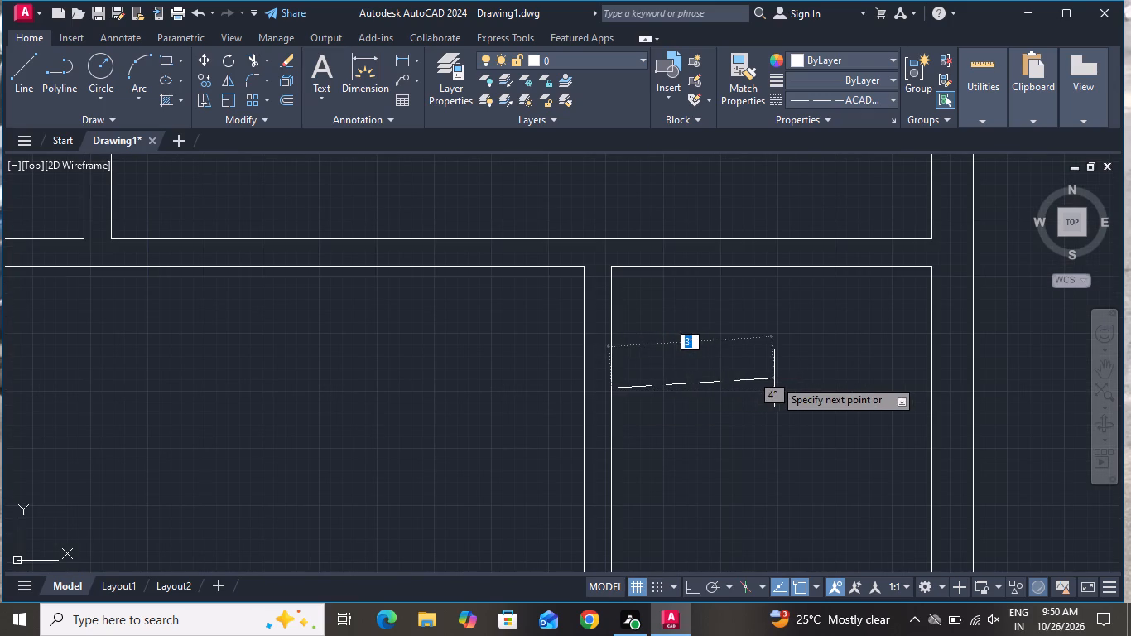
pyautogui.click(688, 577)
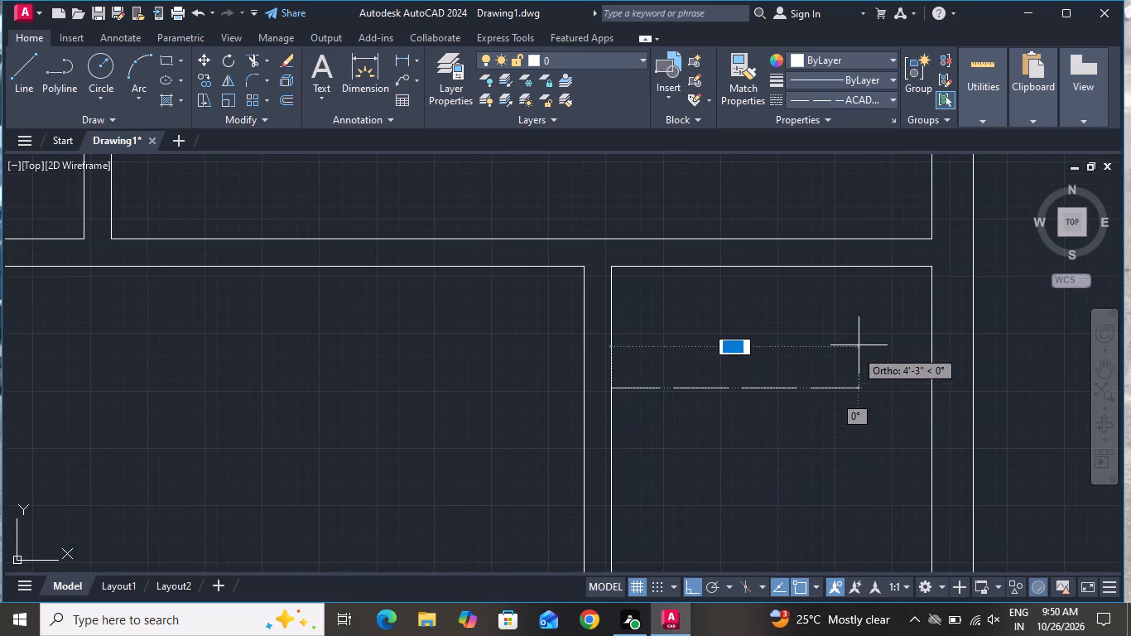
pyautogui.scroll(-2, 833, 383)
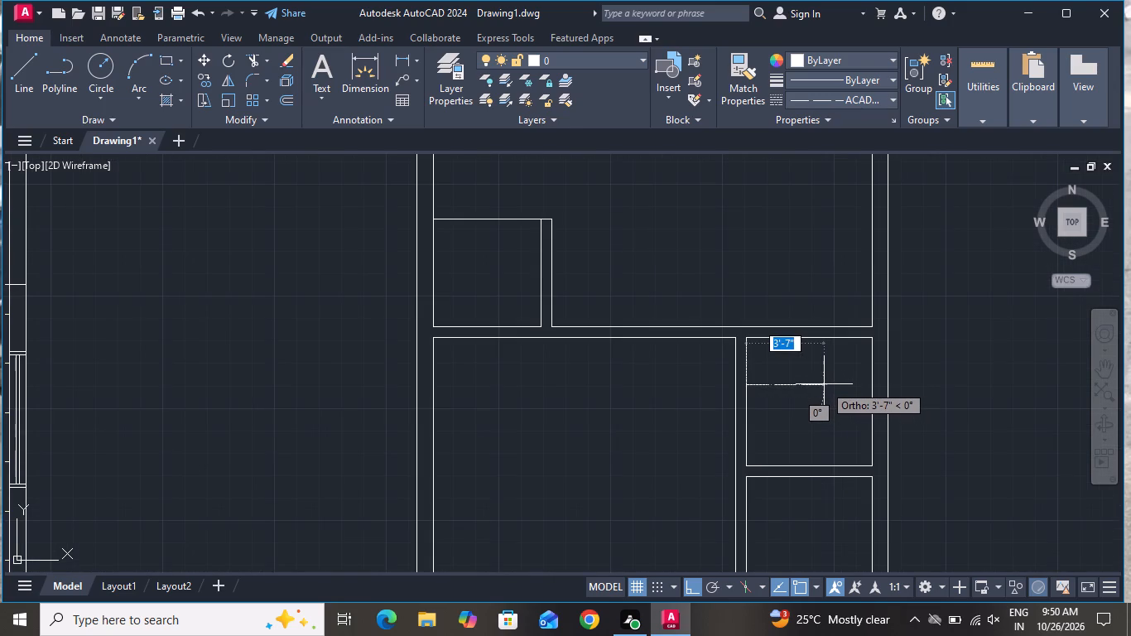
pyautogui.click(828, 381)
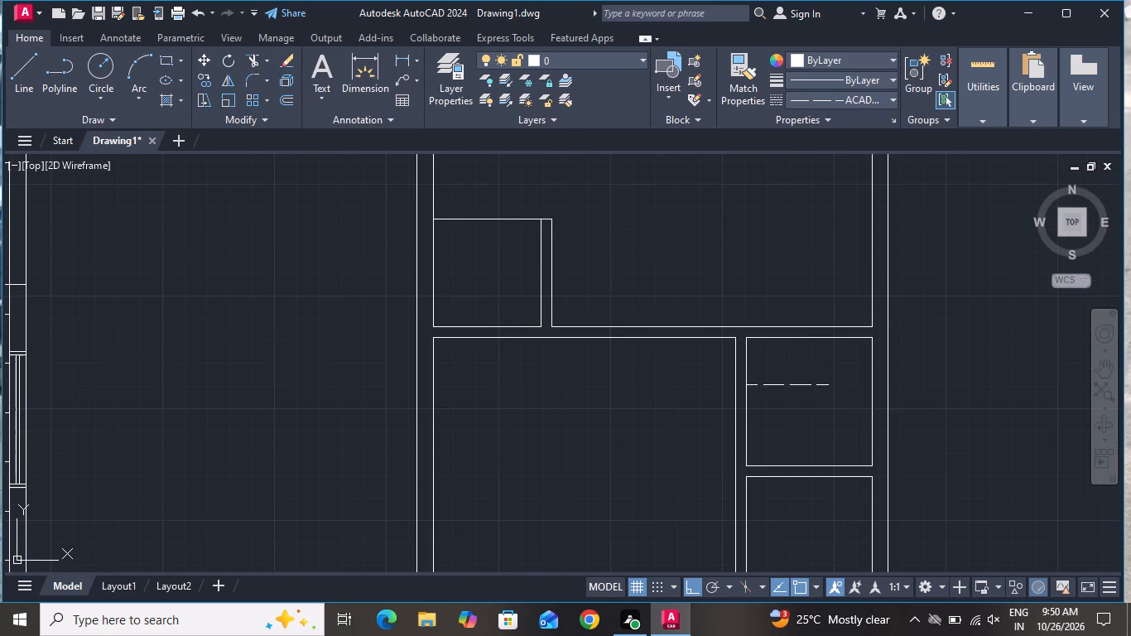
pyautogui.click(828, 462)
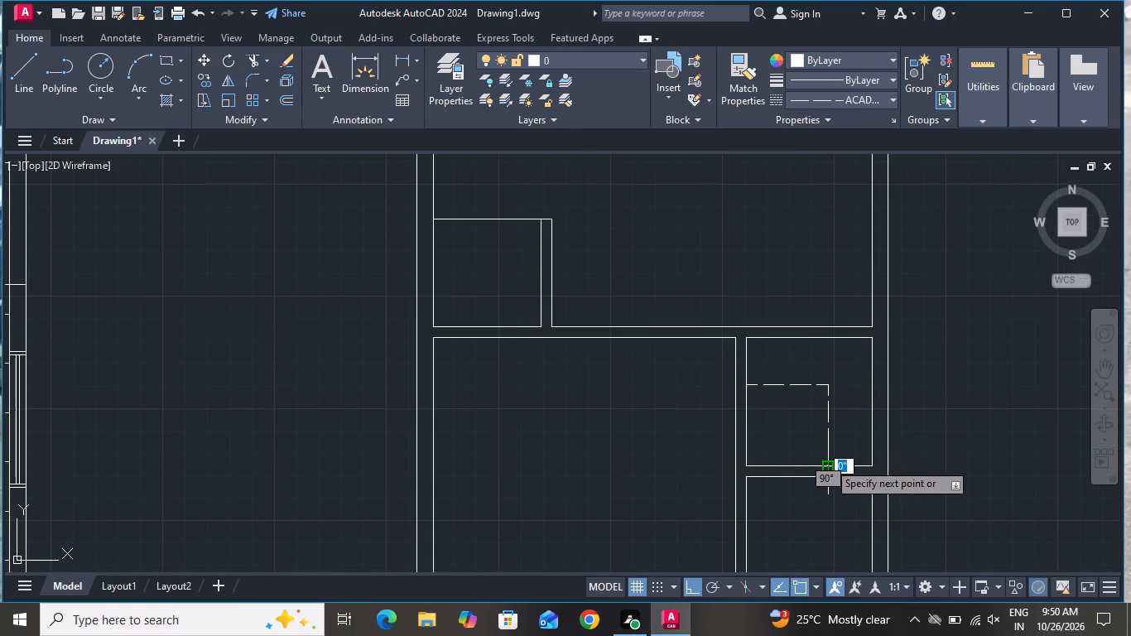
pyautogui.rightClick(828, 462)
pyautogui.click(855, 287)
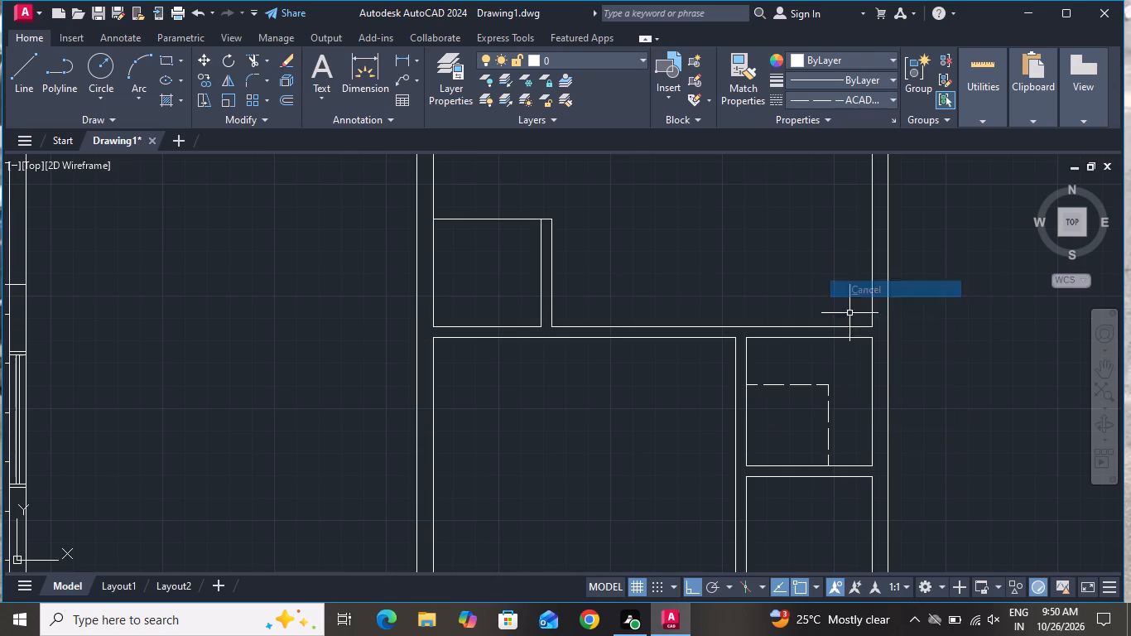
# Set the linetype of the two new L-shaped lines in the small room to ByLayer.
pyautogui.click(841, 393)
pyautogui.click(806, 419)
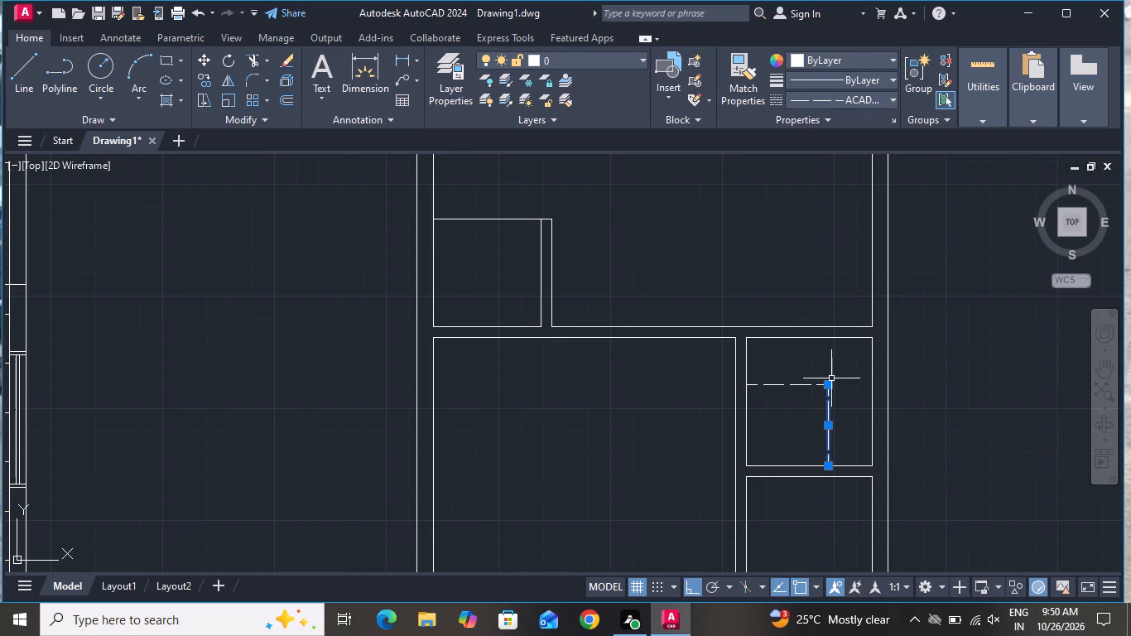
pyautogui.click(811, 367)
pyautogui.click(800, 422)
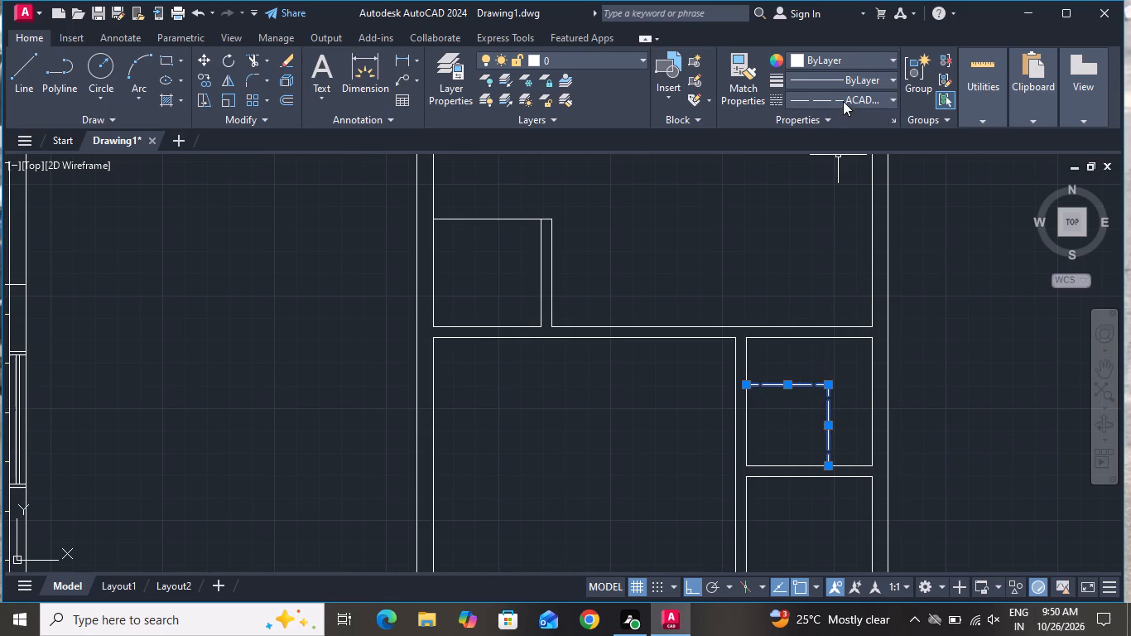
pyautogui.click(837, 97)
pyautogui.click(825, 115)
# Draw a short line across the wall between the large room and small room, slightly below the L-shape's horizontal line, as the upper door jamb.
pyautogui.click(19, 66)
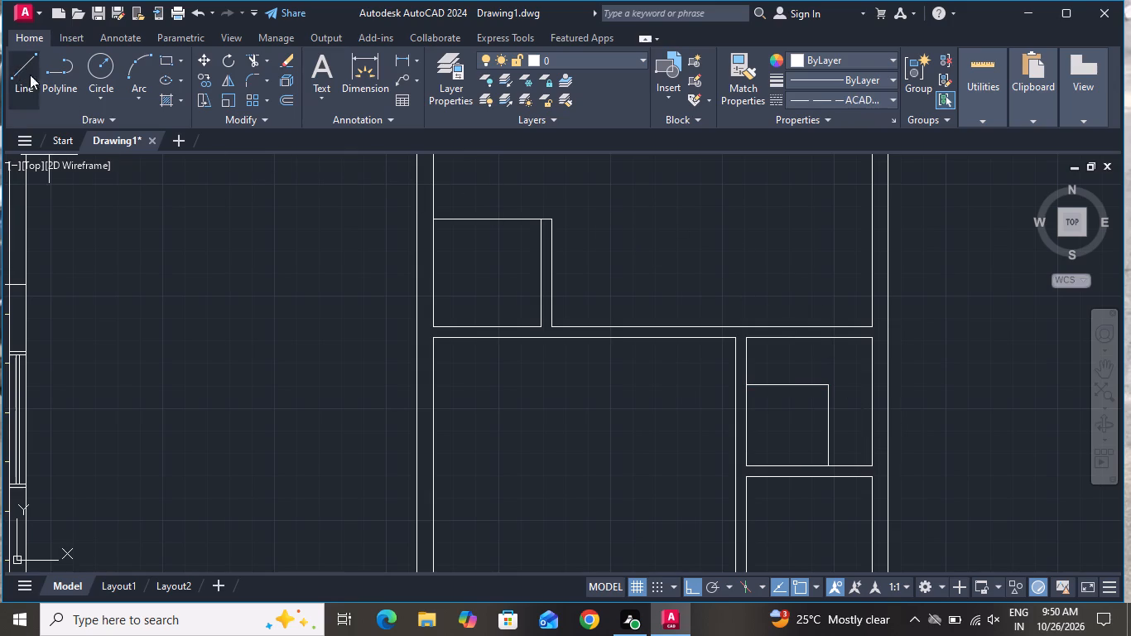
pyautogui.scroll(1, 842, 400)
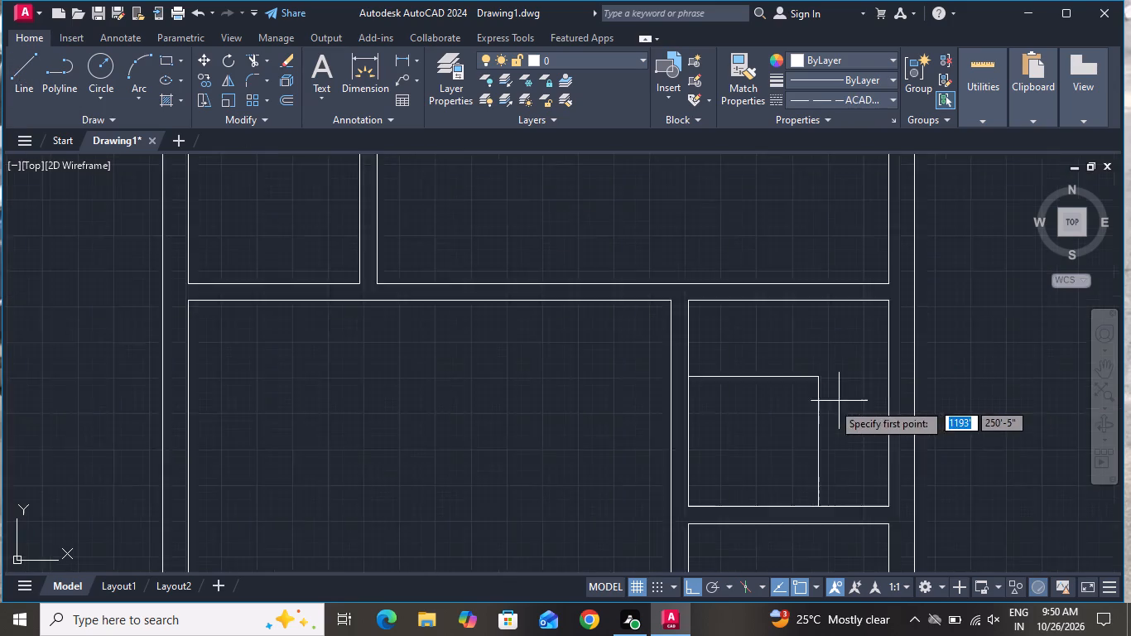
pyautogui.scroll(1, 832, 402)
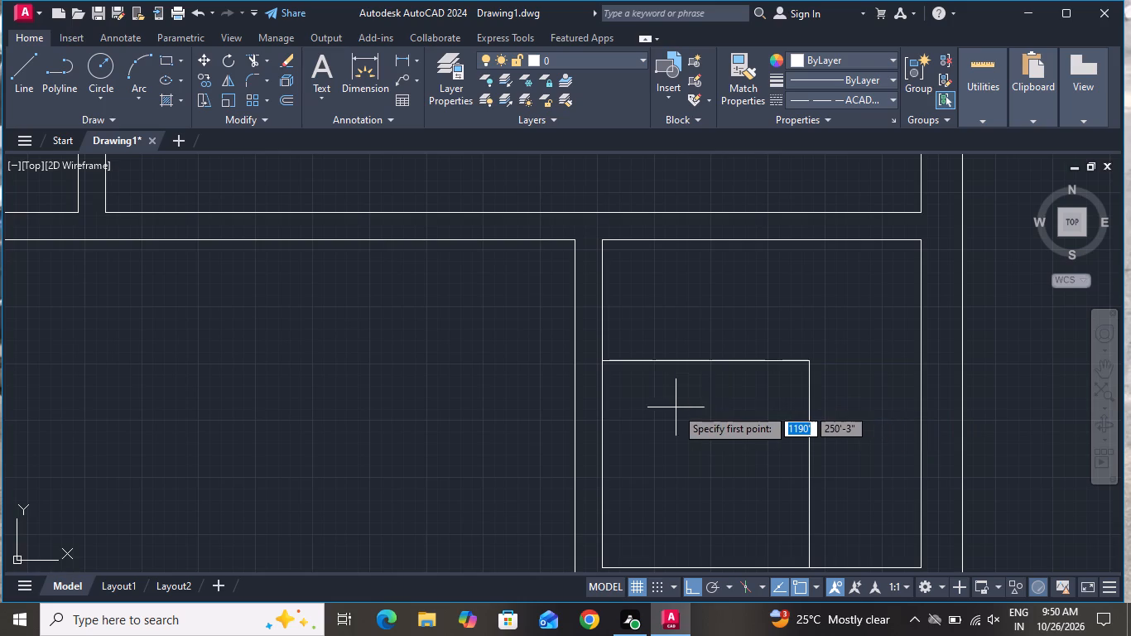
pyautogui.scroll(-2, 676, 394)
pyautogui.scroll(2, 639, 405)
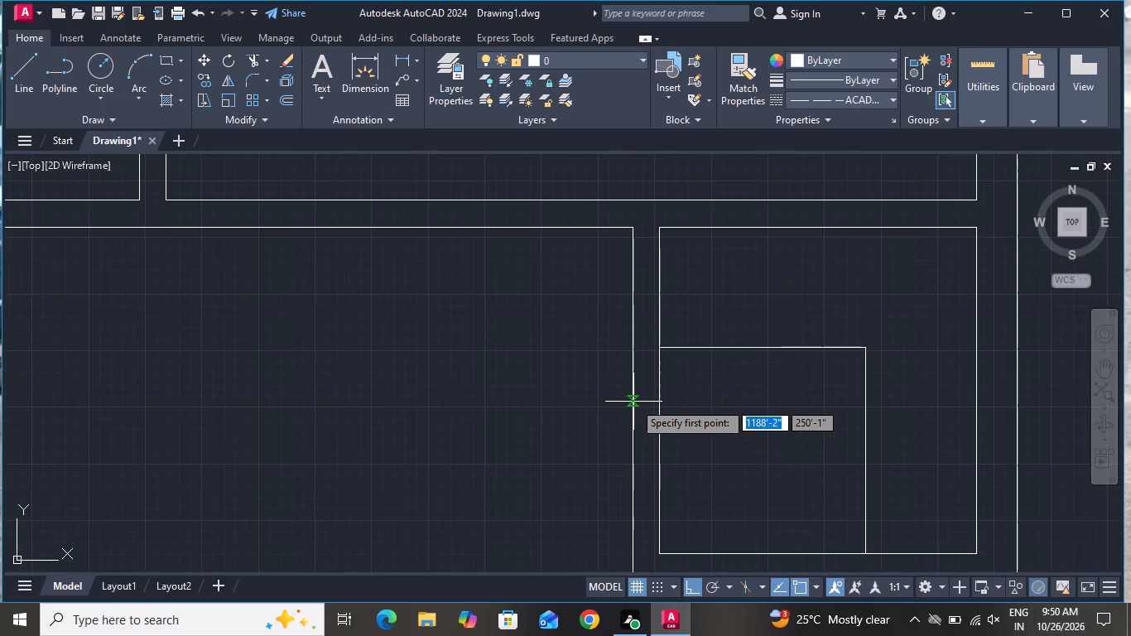
pyautogui.click(633, 380)
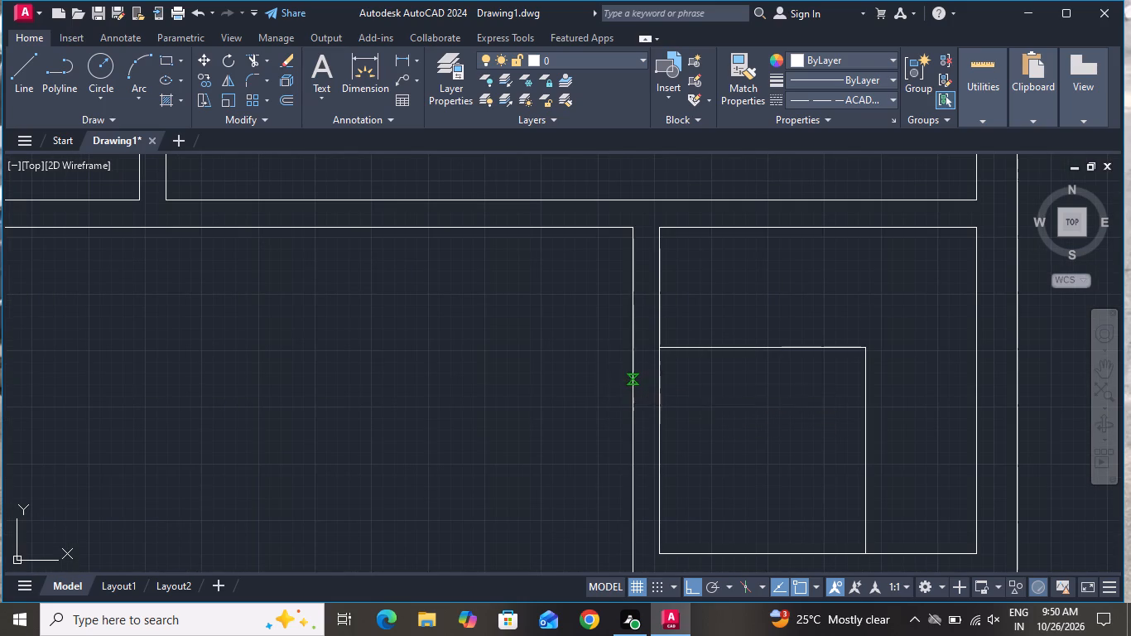
pyautogui.click(657, 377)
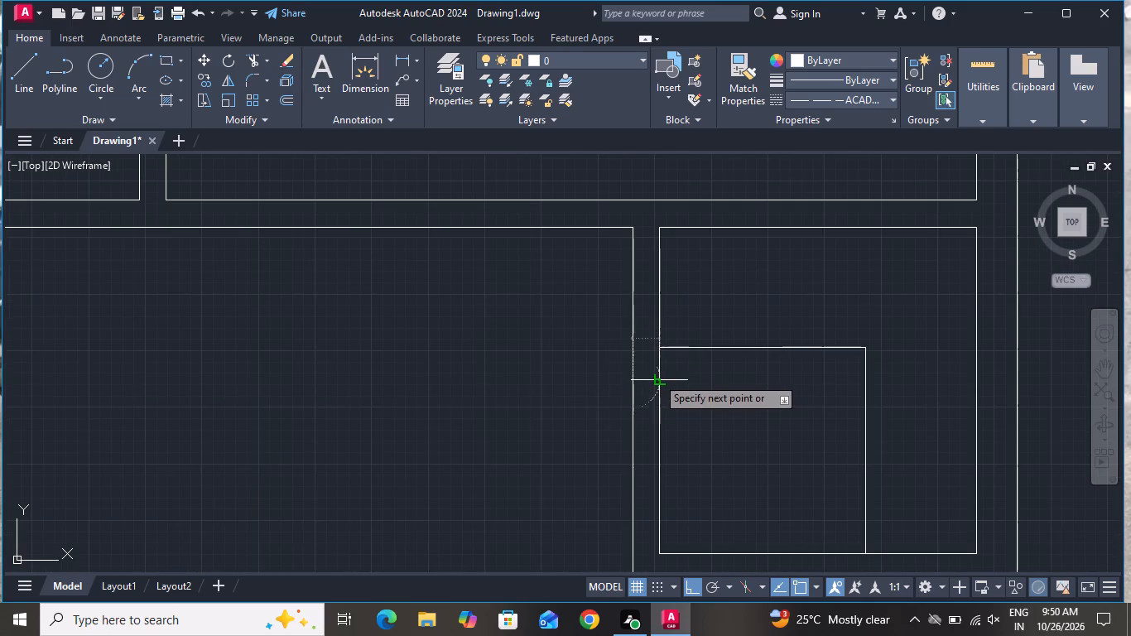
pyautogui.rightClick(657, 377)
pyautogui.click(679, 405)
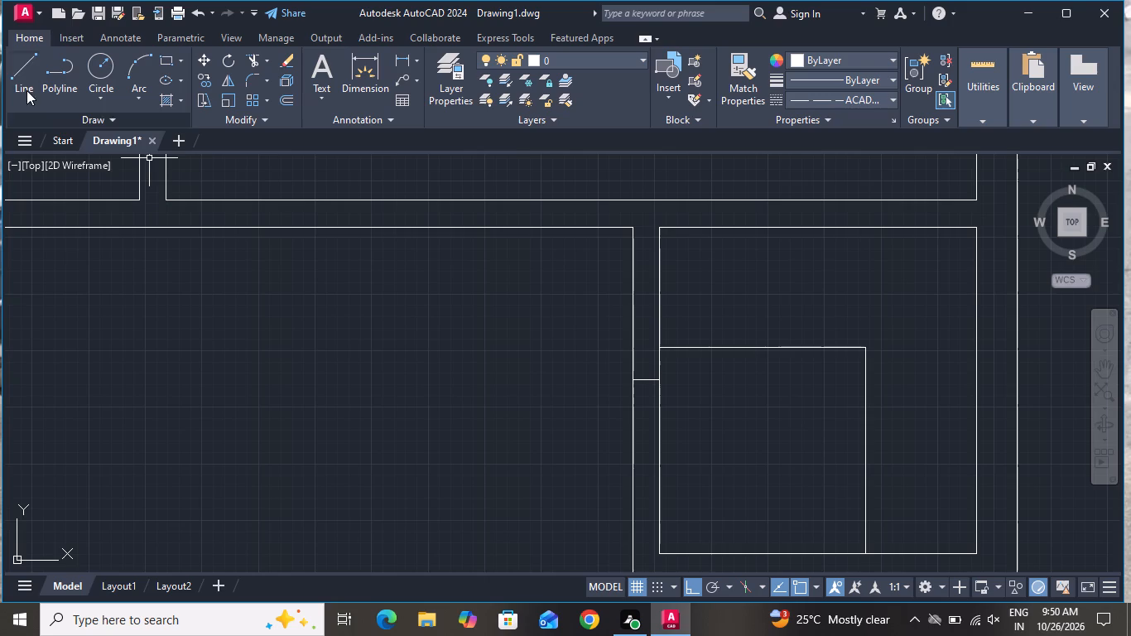
# Draw the lower door jamb line across the same wall, from the small room's lower left corner to the wall's other face.
pyautogui.click(15, 63)
pyautogui.scroll(-2, 413, 335)
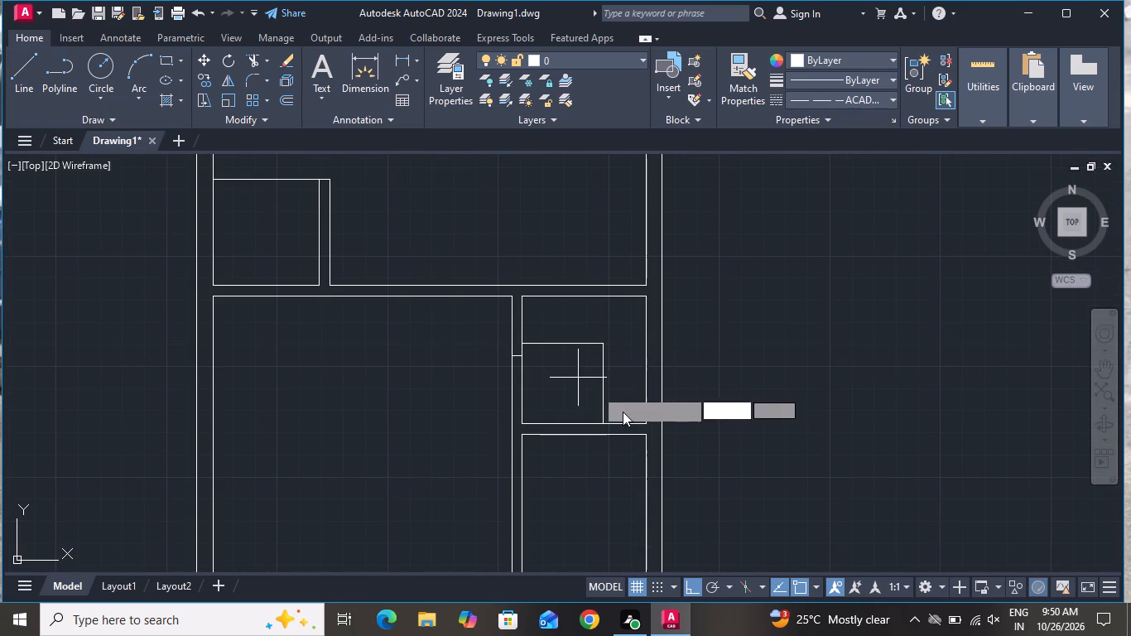
pyautogui.scroll(-2, 623, 412)
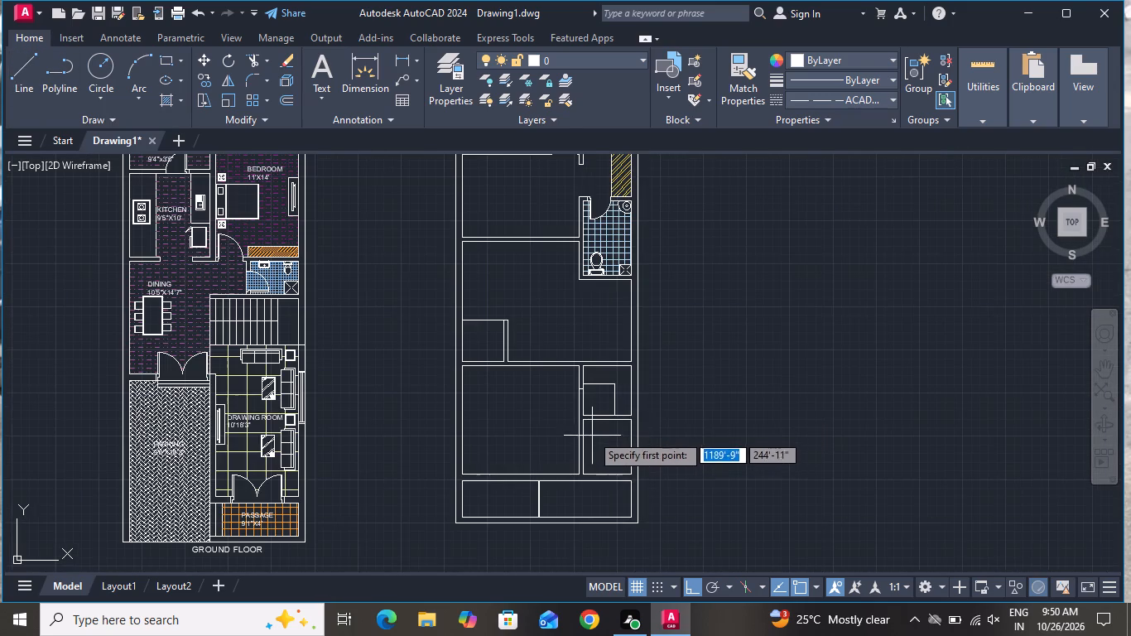
pyautogui.scroll(1, 589, 431)
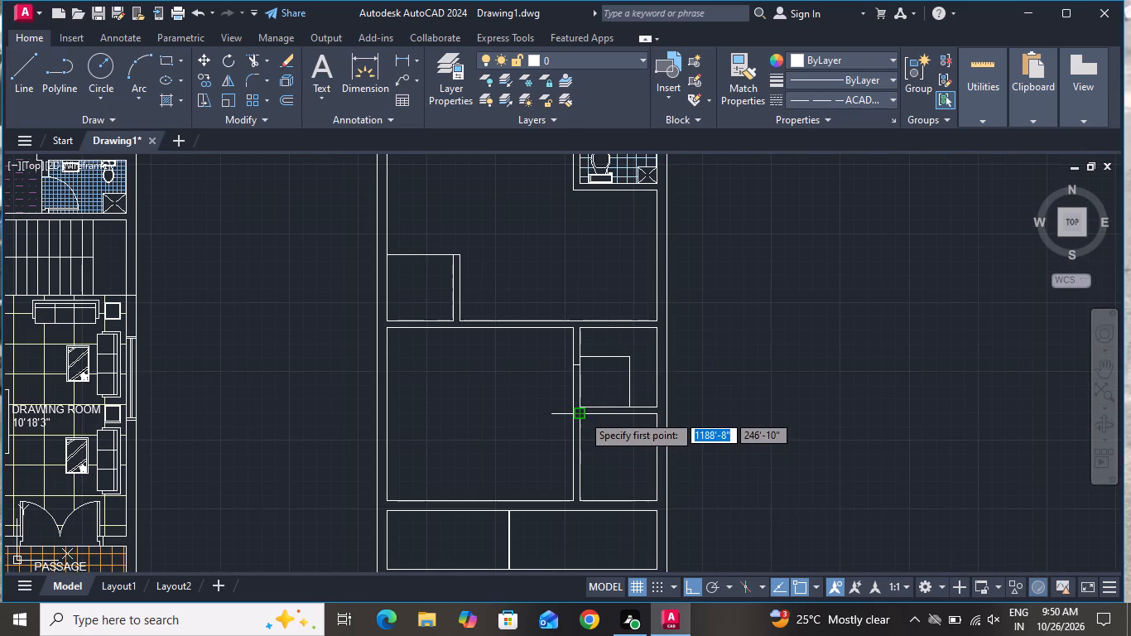
pyautogui.scroll(1, 582, 412)
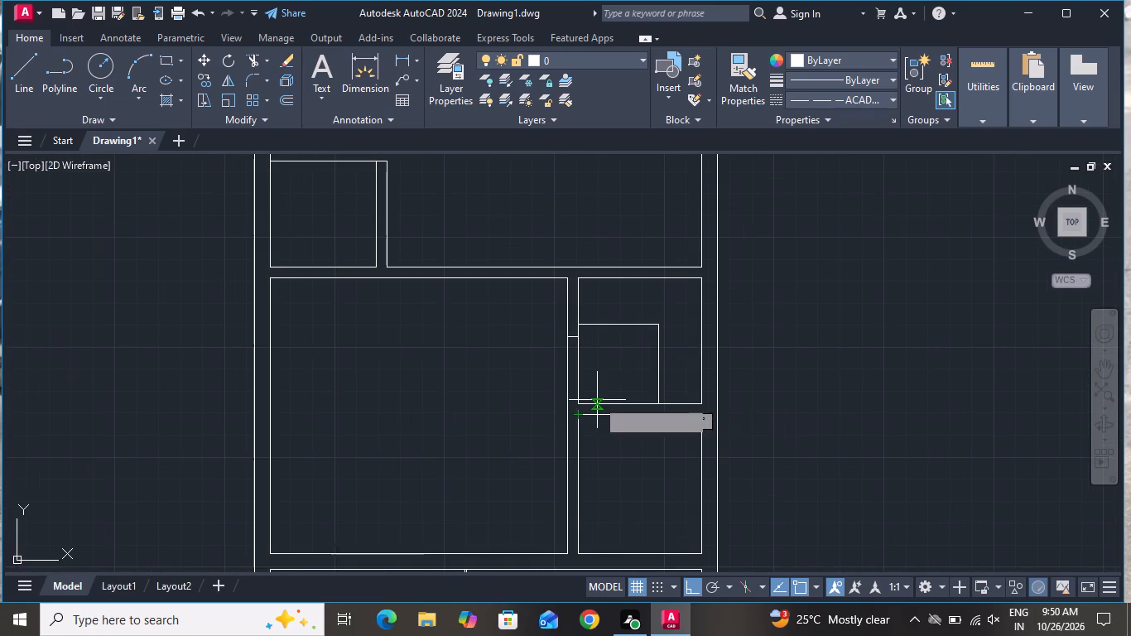
pyautogui.click(576, 399)
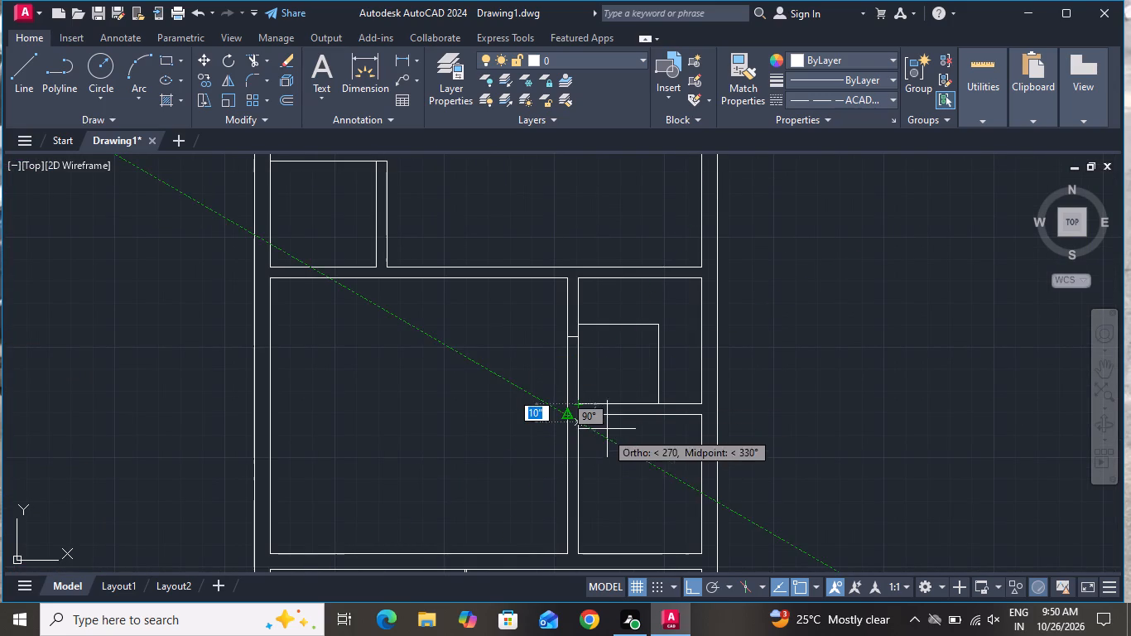
pyautogui.scroll(2, 609, 428)
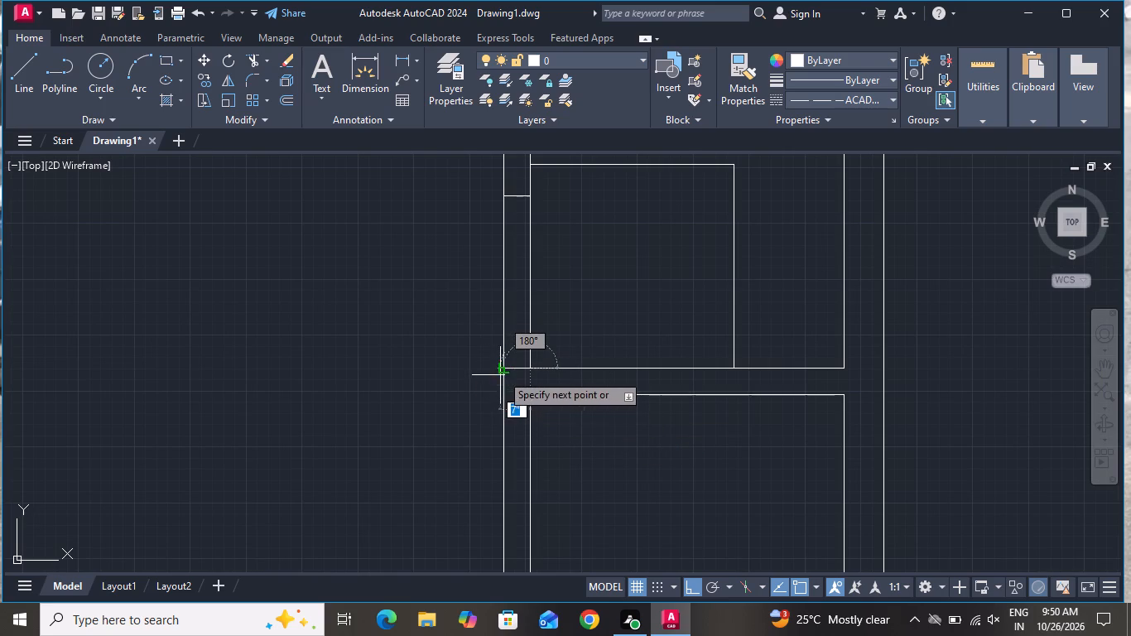
pyautogui.click(503, 371)
pyautogui.rightClick(503, 371)
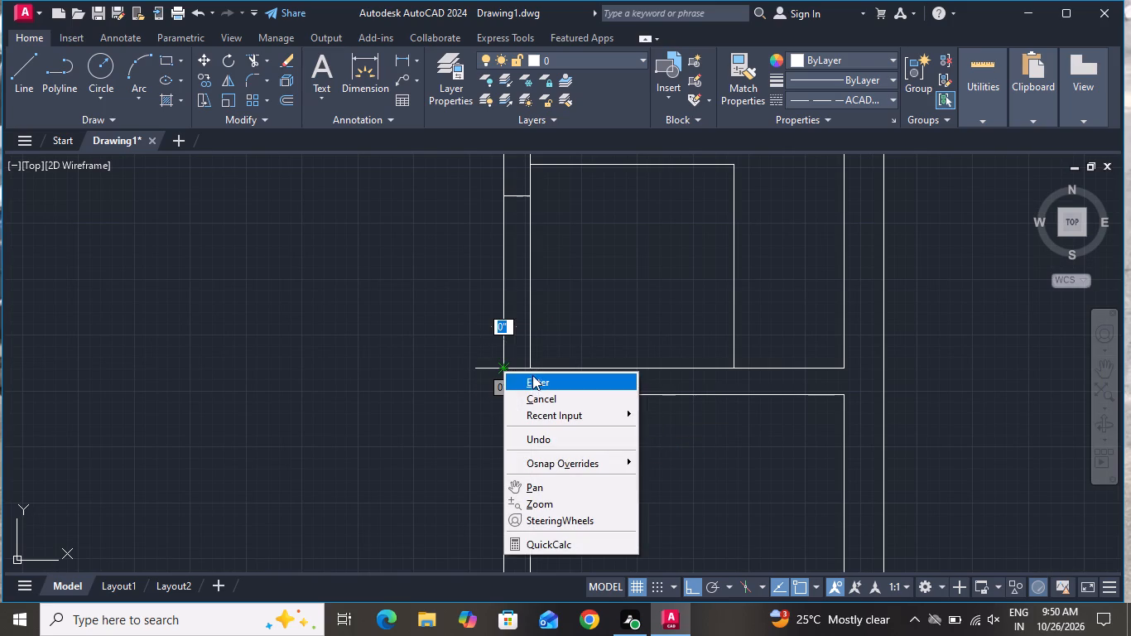
pyautogui.click(538, 397)
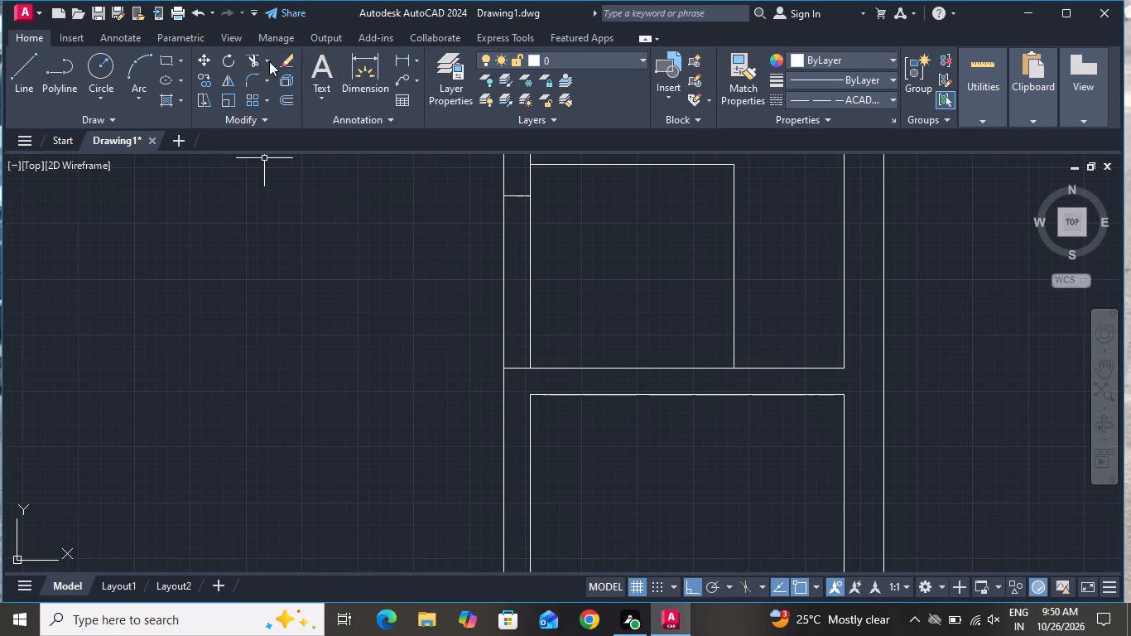
# Trim both wall lines between the two jamb lines to open the doorway into the small room.
pyautogui.click(260, 60)
pyautogui.click(548, 253)
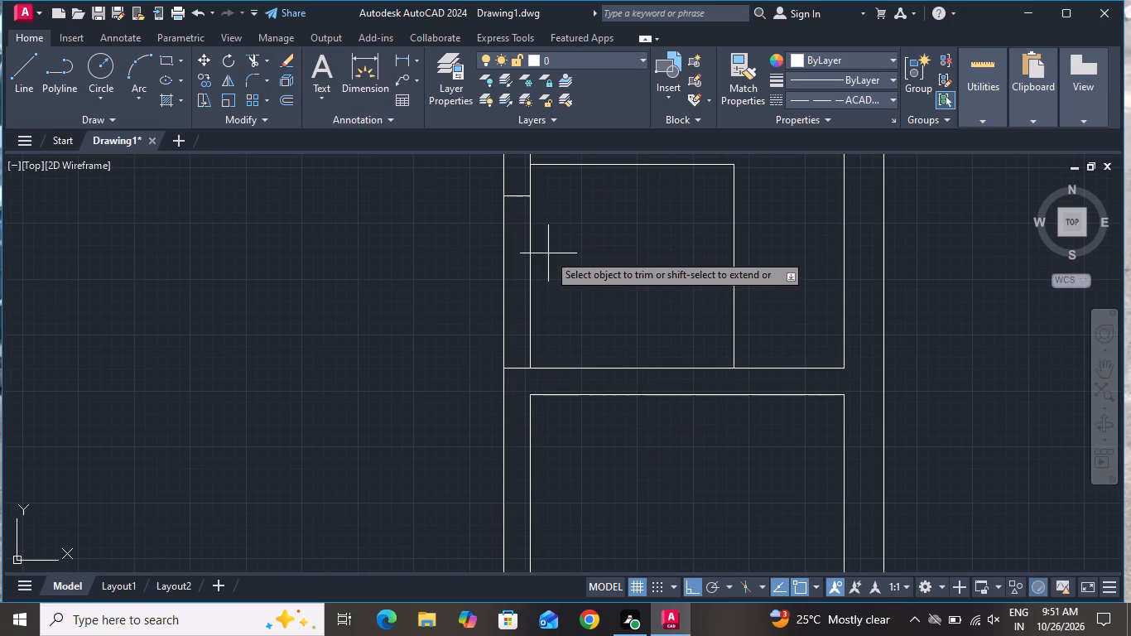
pyautogui.click(460, 277)
pyautogui.rightClick(437, 311)
pyautogui.click(473, 343)
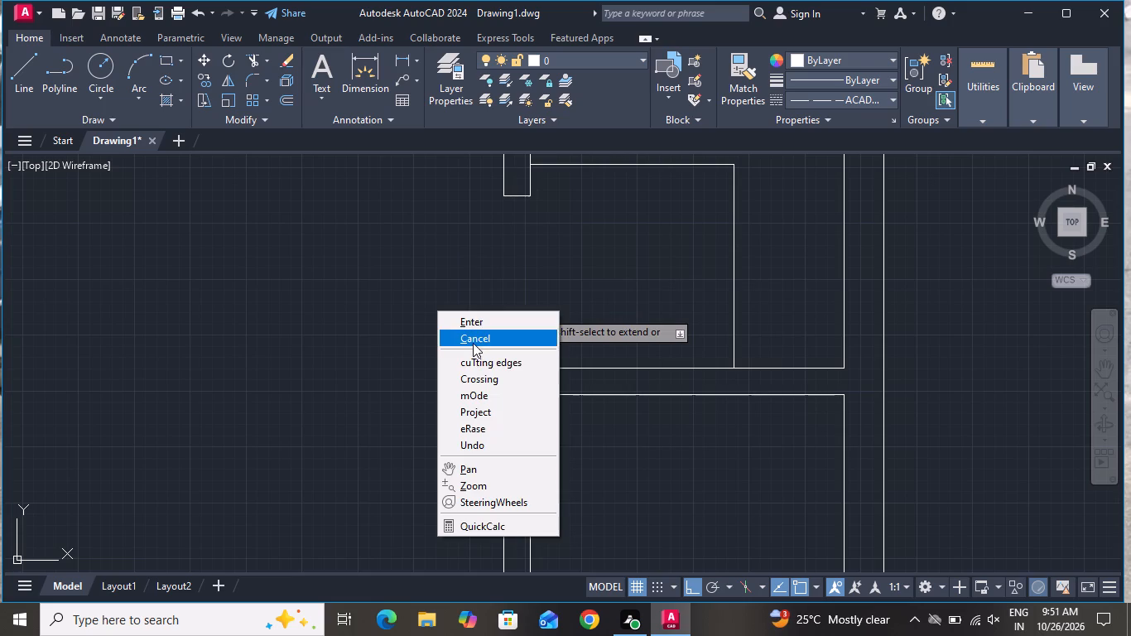
# Draw a vertical line about 2'-3" long from the L-shape's corner up to the small room's upper wall.
pyautogui.click(25, 78)
pyautogui.scroll(-2, 349, 335)
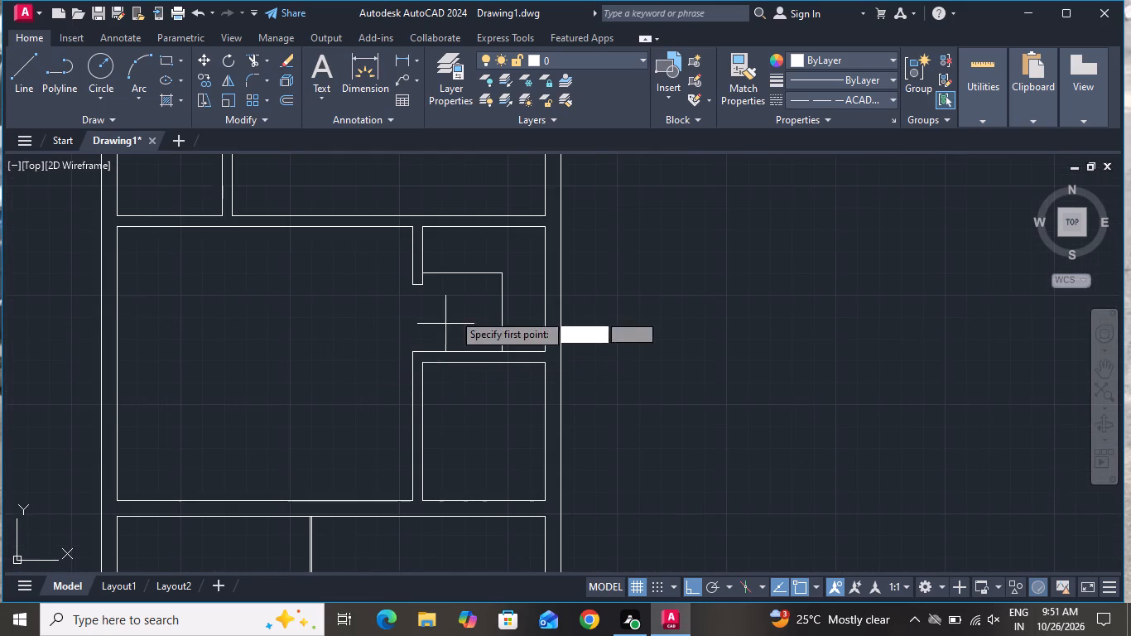
pyautogui.scroll(2, 485, 219)
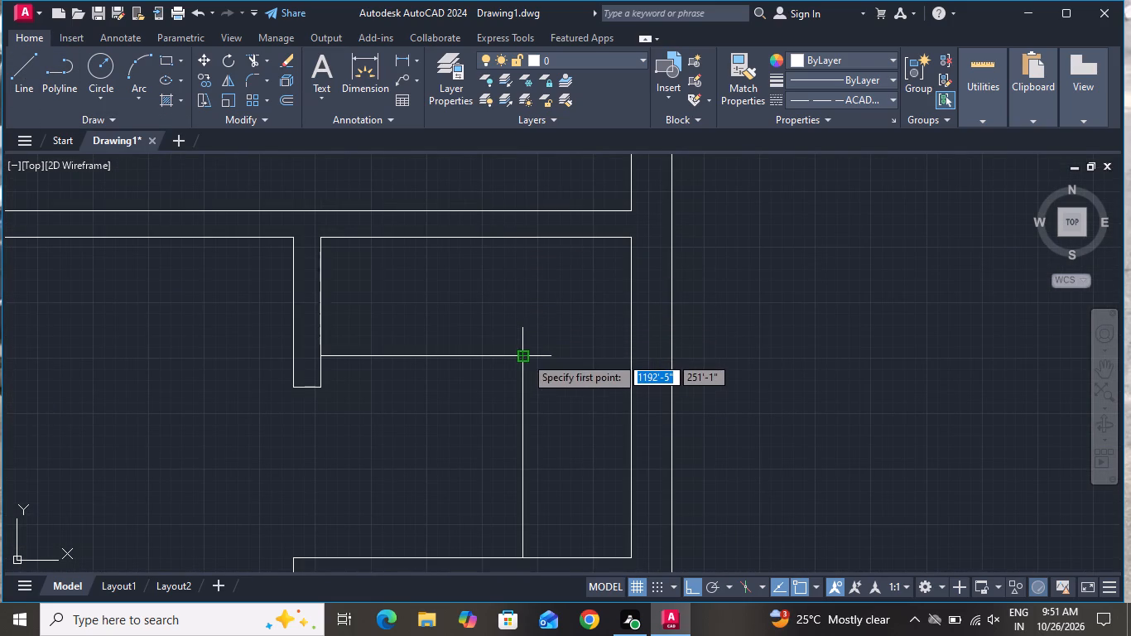
pyautogui.click(525, 356)
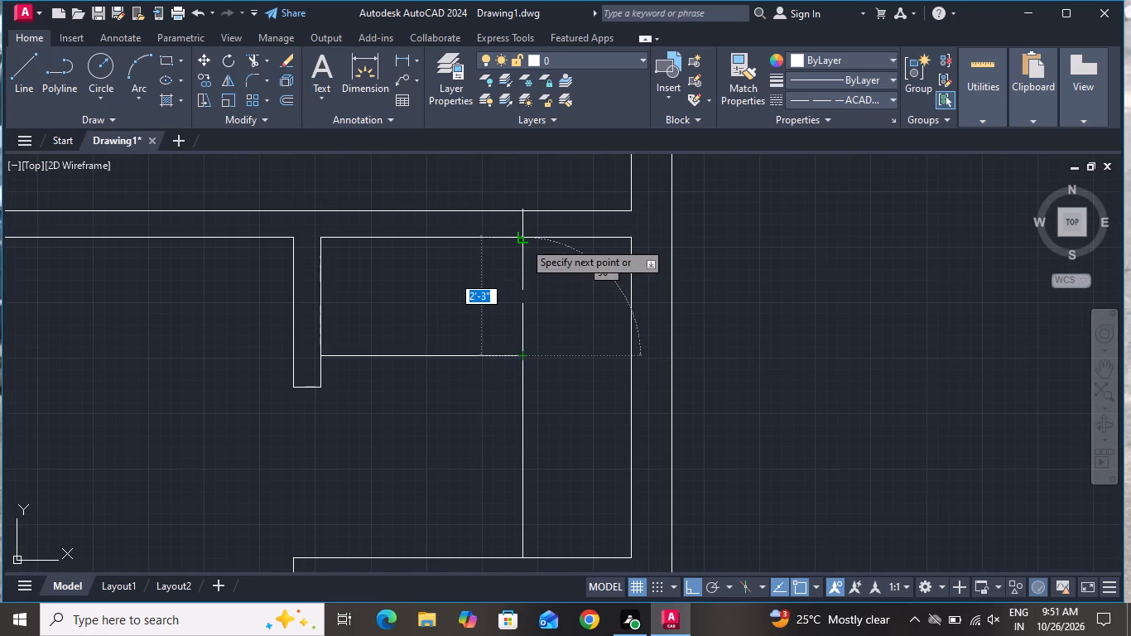
pyautogui.click(523, 240)
pyautogui.rightClick(523, 240)
pyautogui.click(538, 261)
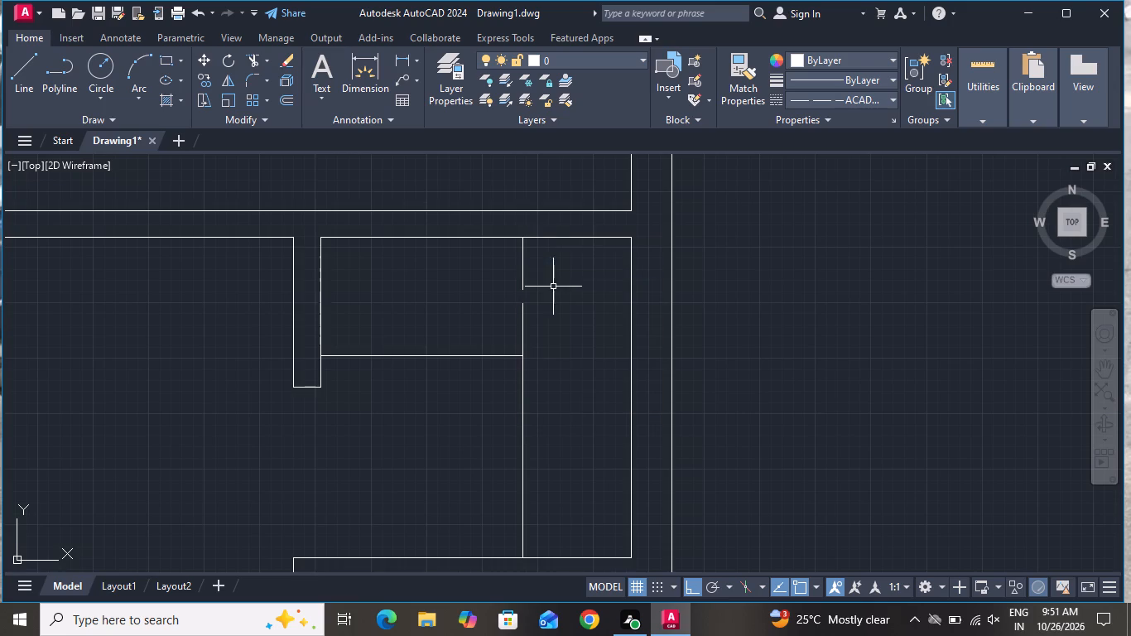
# Set the linetype of the new short vertical closet line to ByLayer.
pyautogui.click(553, 287)
pyautogui.click(505, 305)
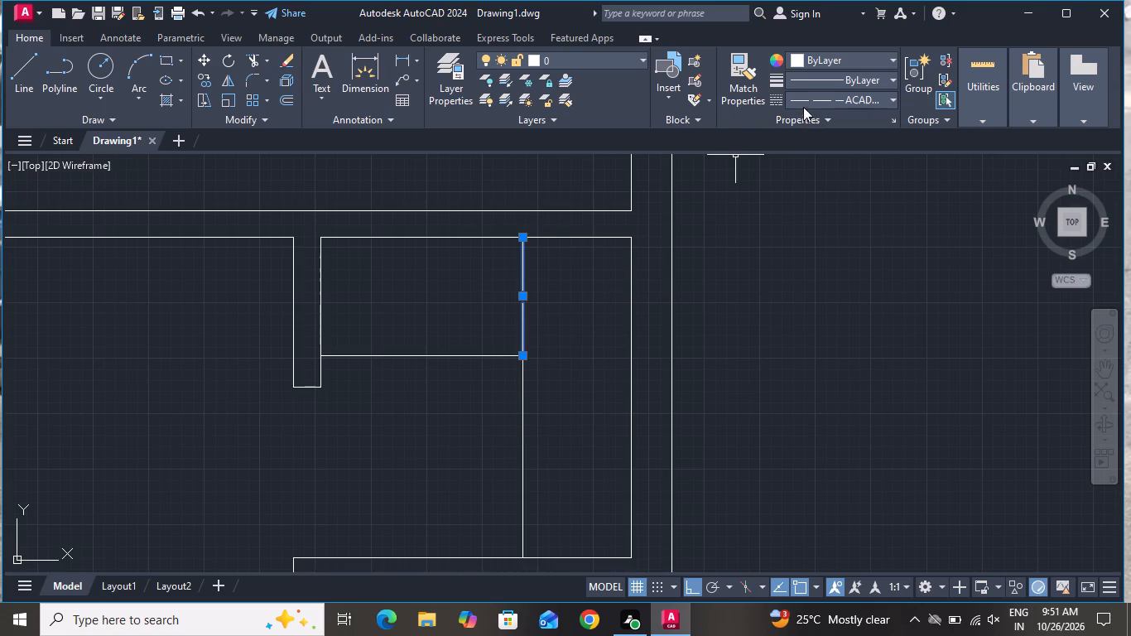
pyautogui.click(804, 102)
pyautogui.click(804, 119)
pyautogui.press('Escape')
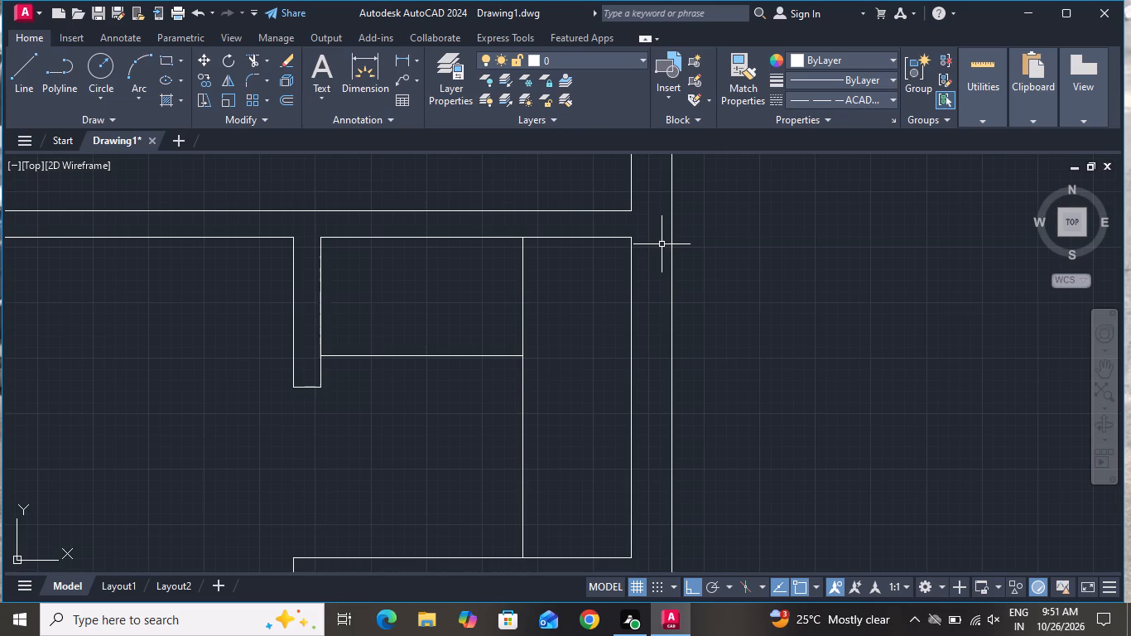
# Hatch both closet areas of the small room, the vertical strip and the upper rectangle, with the ANSI32 pattern.
pyautogui.click(166, 94)
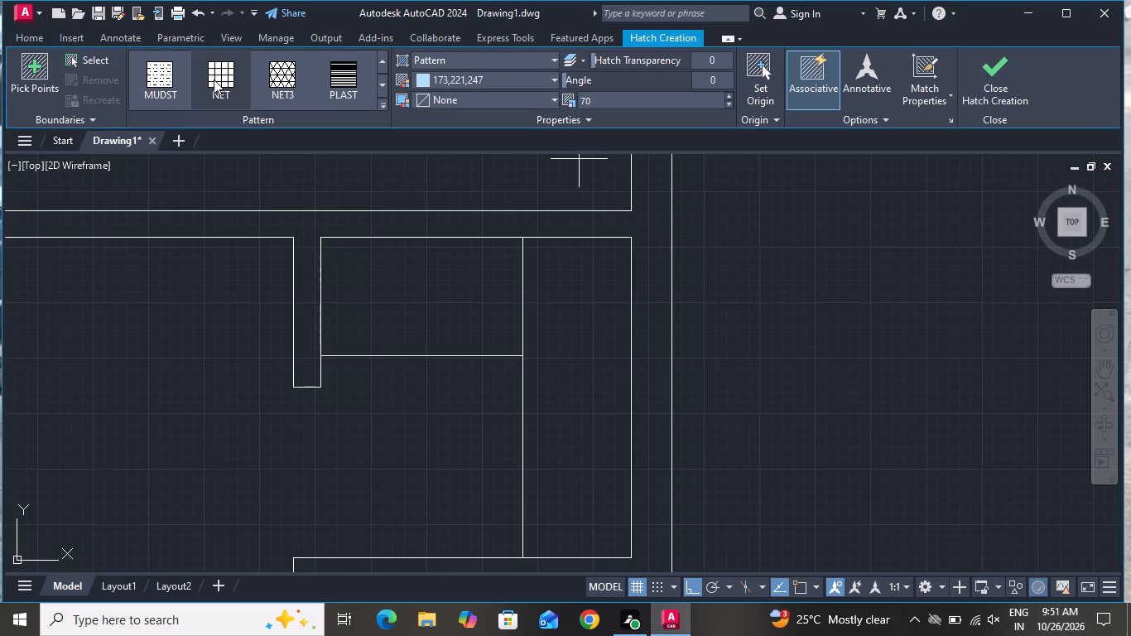
pyautogui.scroll(-1, 181, 98)
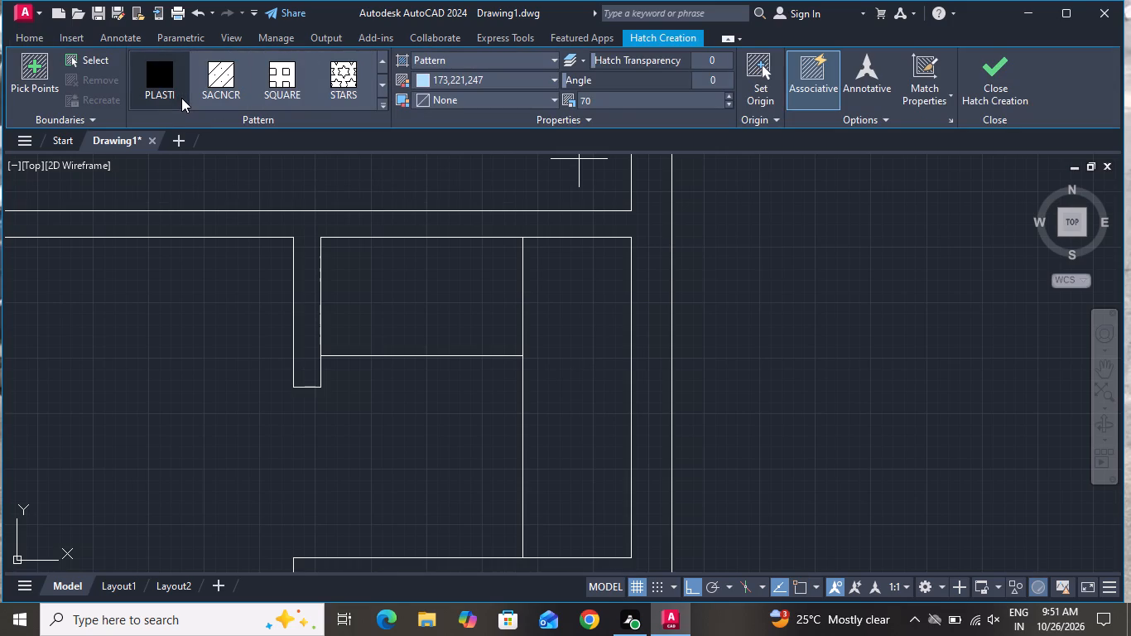
pyautogui.scroll(2, 186, 93)
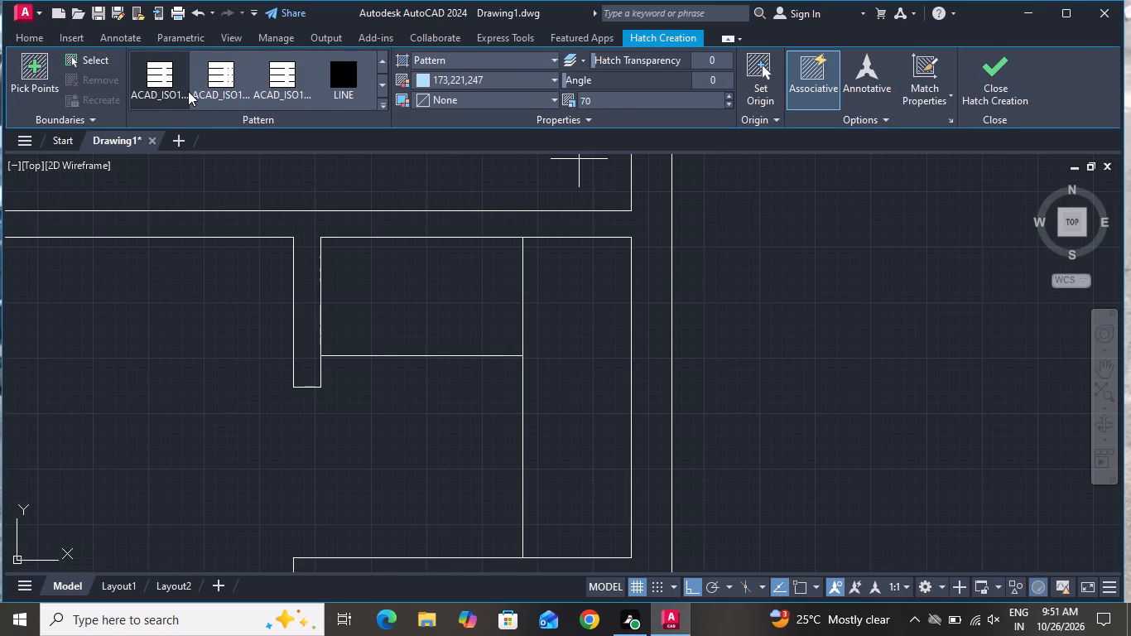
pyautogui.scroll(-2, 190, 89)
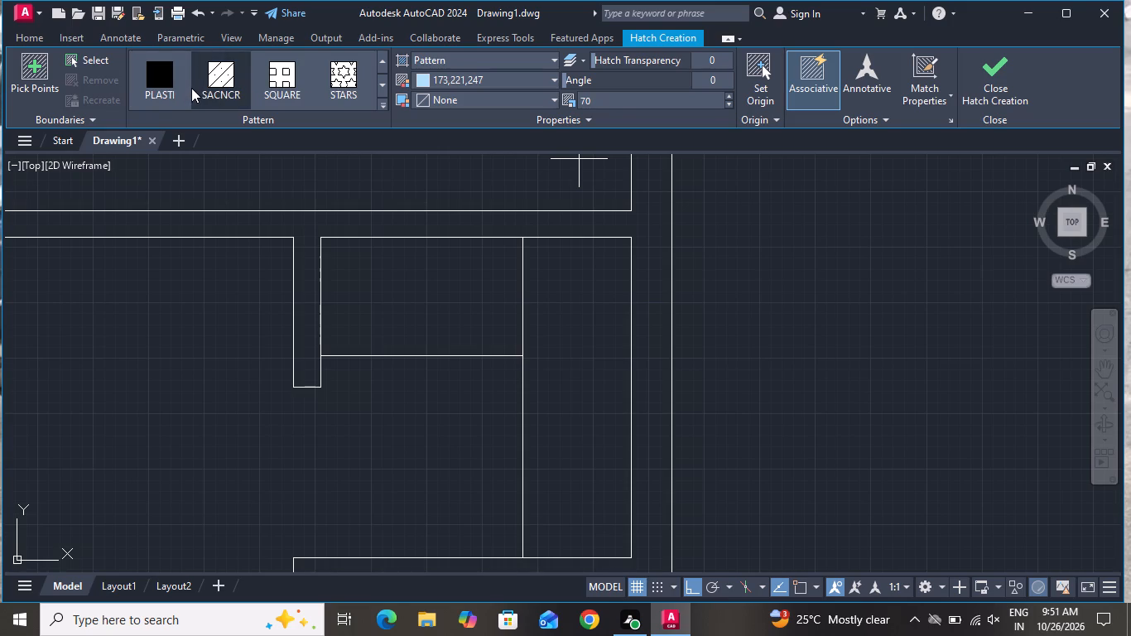
pyautogui.scroll(-2, 191, 88)
pyautogui.scroll(5, 194, 87)
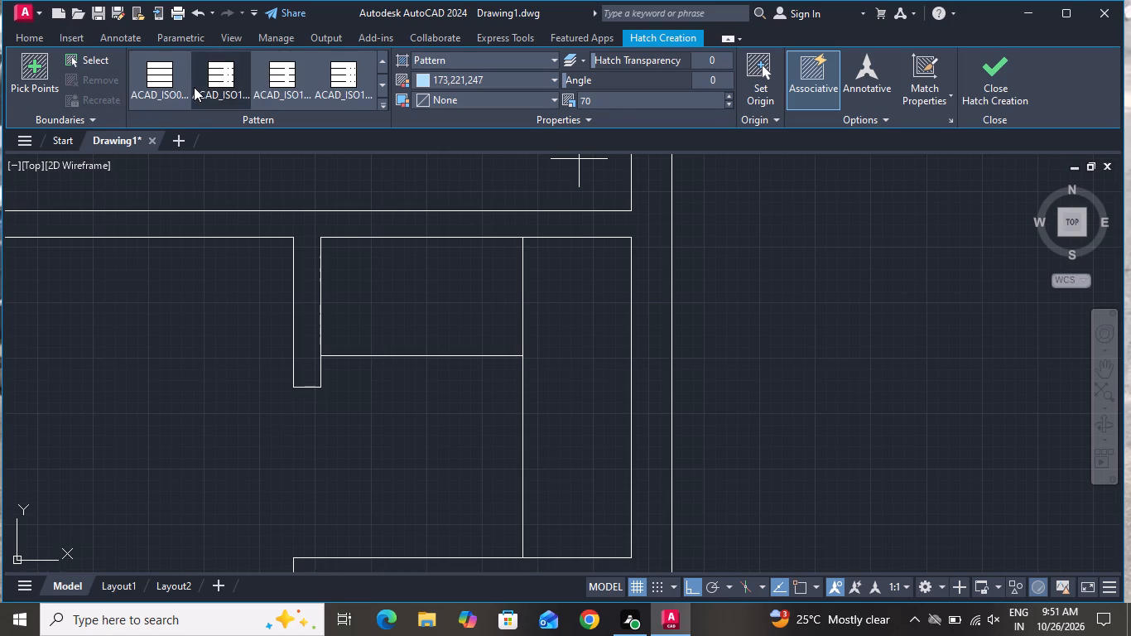
pyautogui.scroll(7, 194, 87)
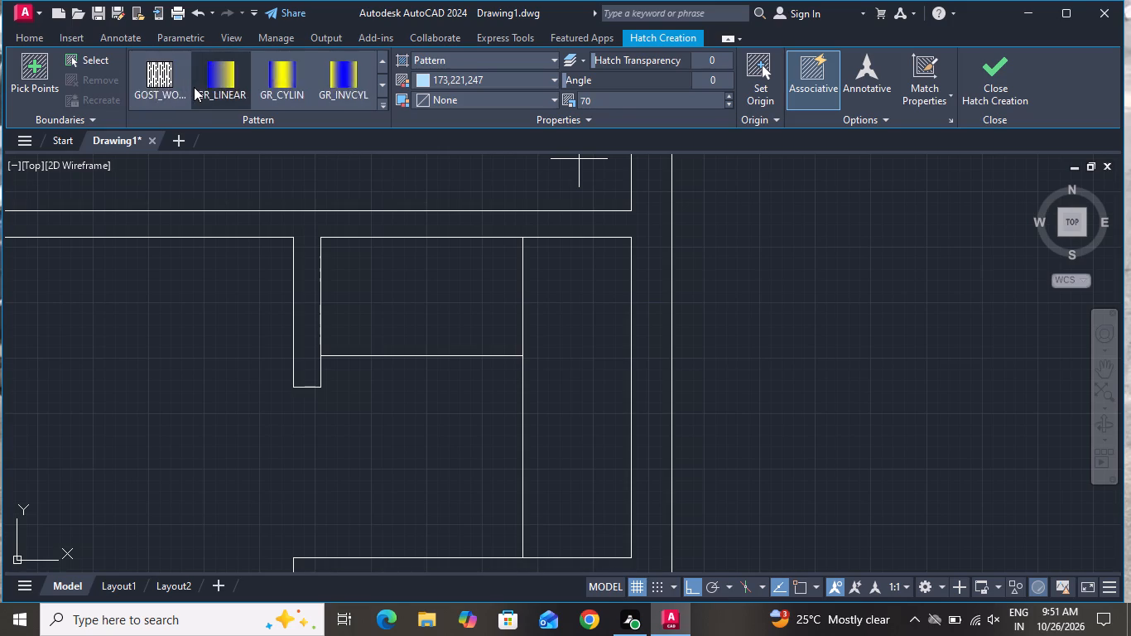
pyautogui.scroll(6, 194, 87)
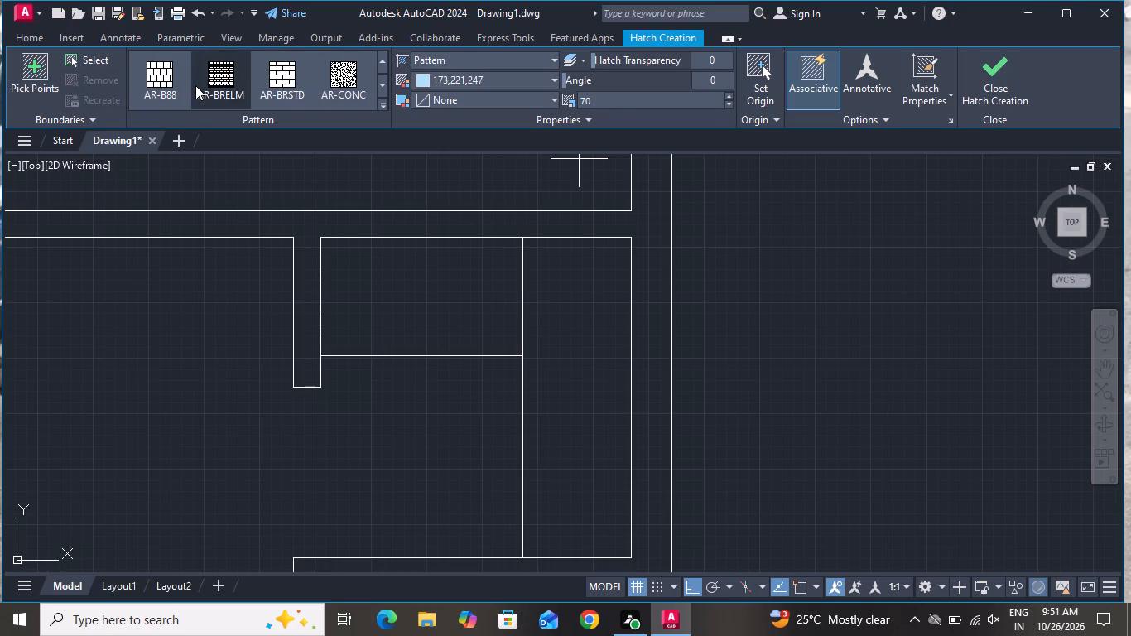
pyautogui.scroll(4, 195, 85)
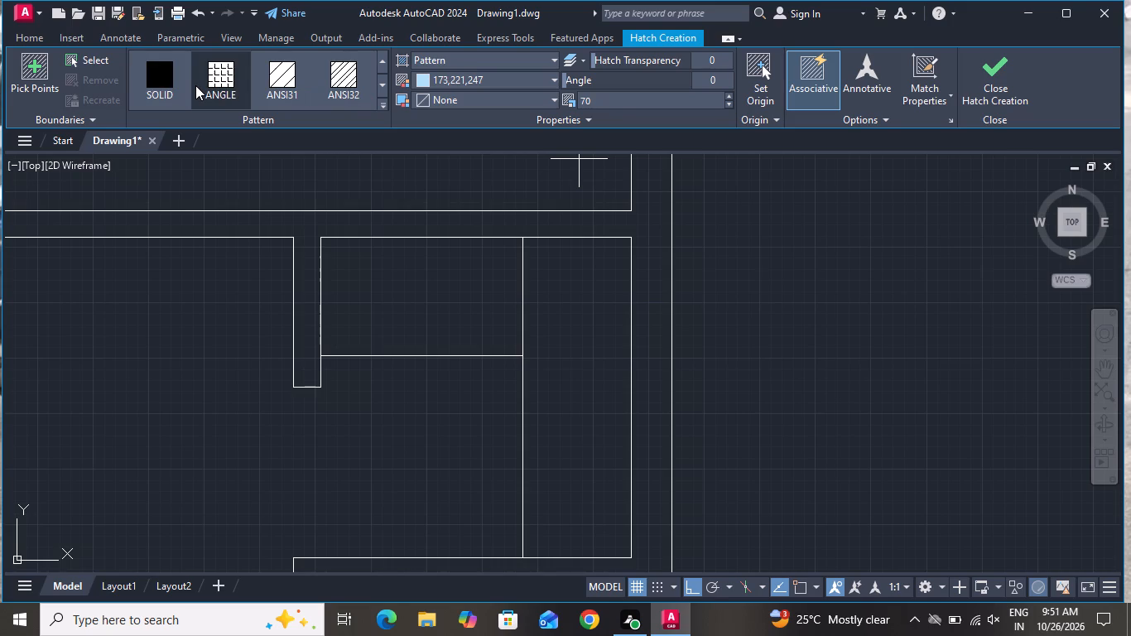
pyautogui.click(359, 79)
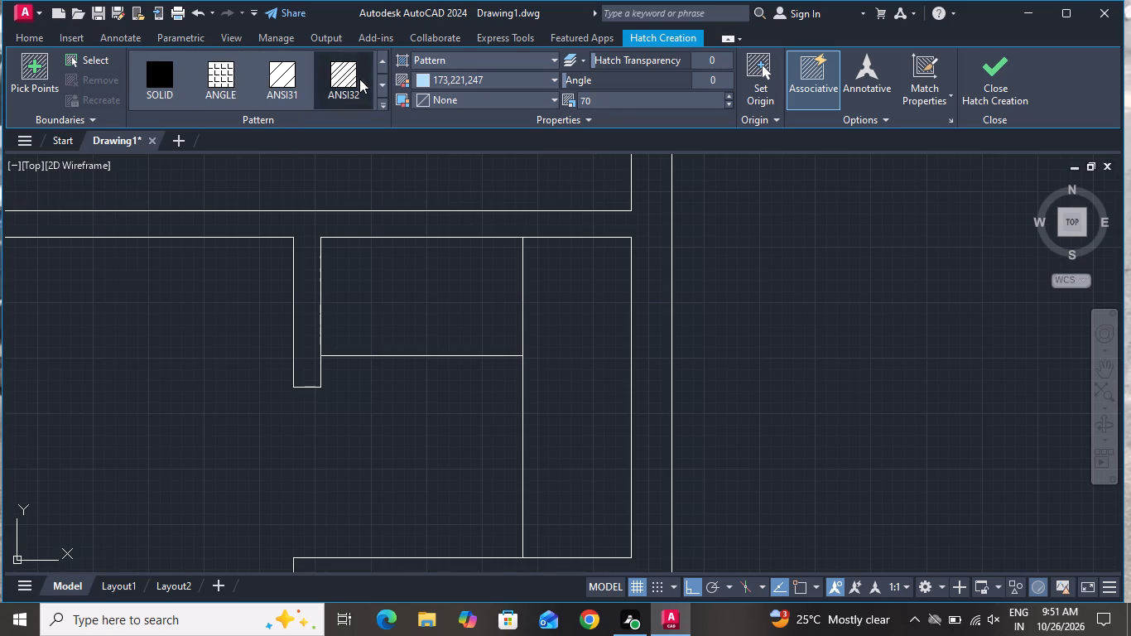
pyautogui.click(603, 388)
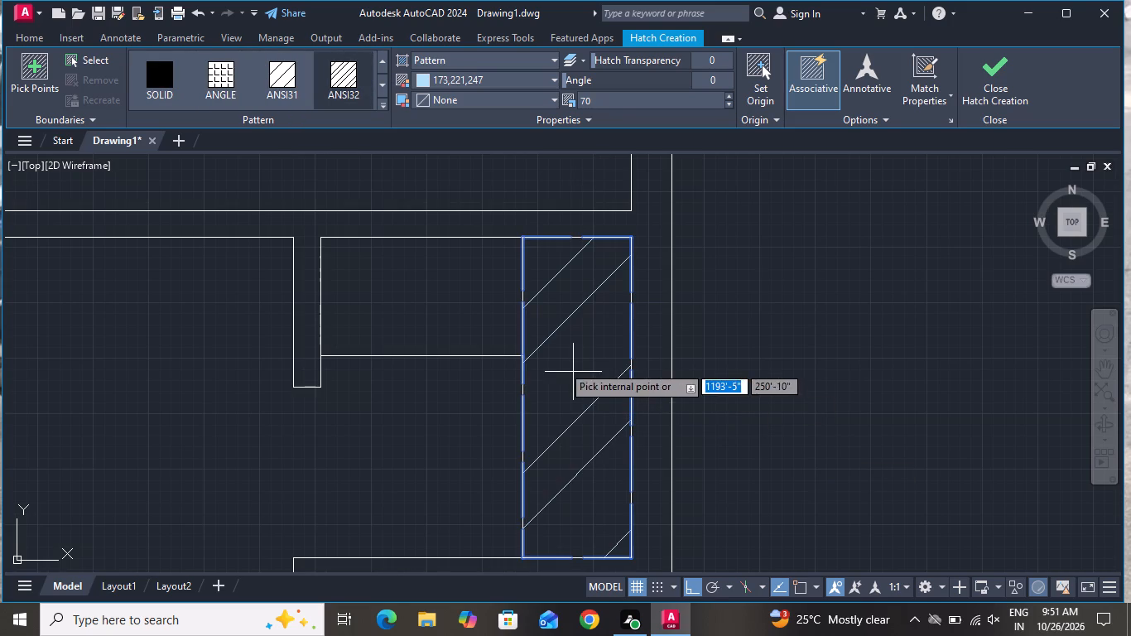
pyautogui.click(452, 312)
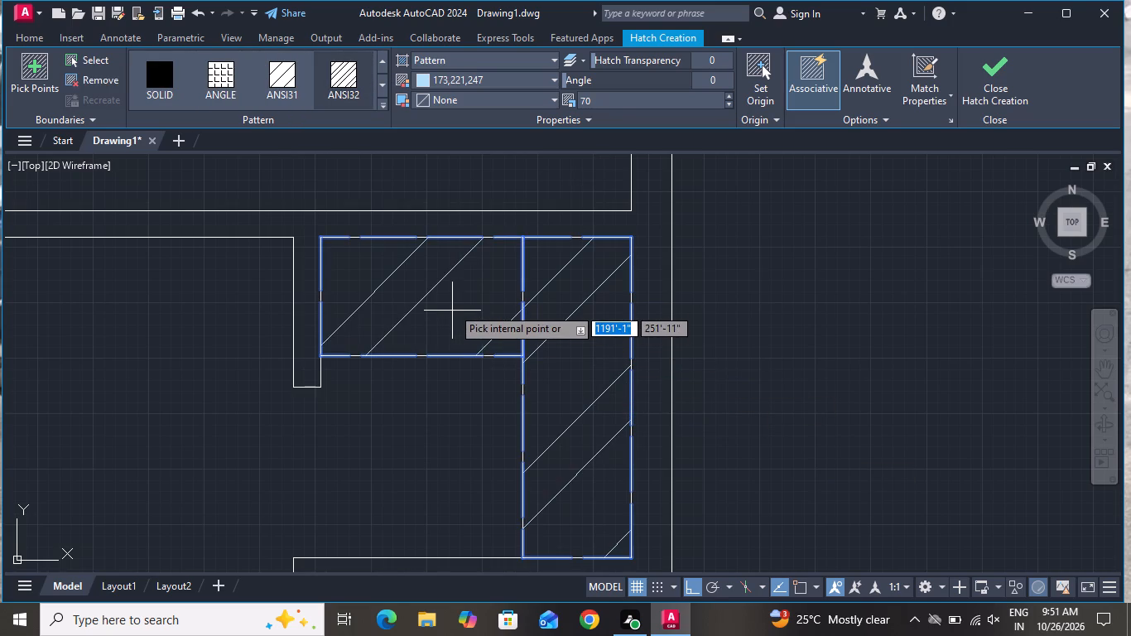
# Reduce the closet hatch scale to 9.
pyautogui.click(728, 103)
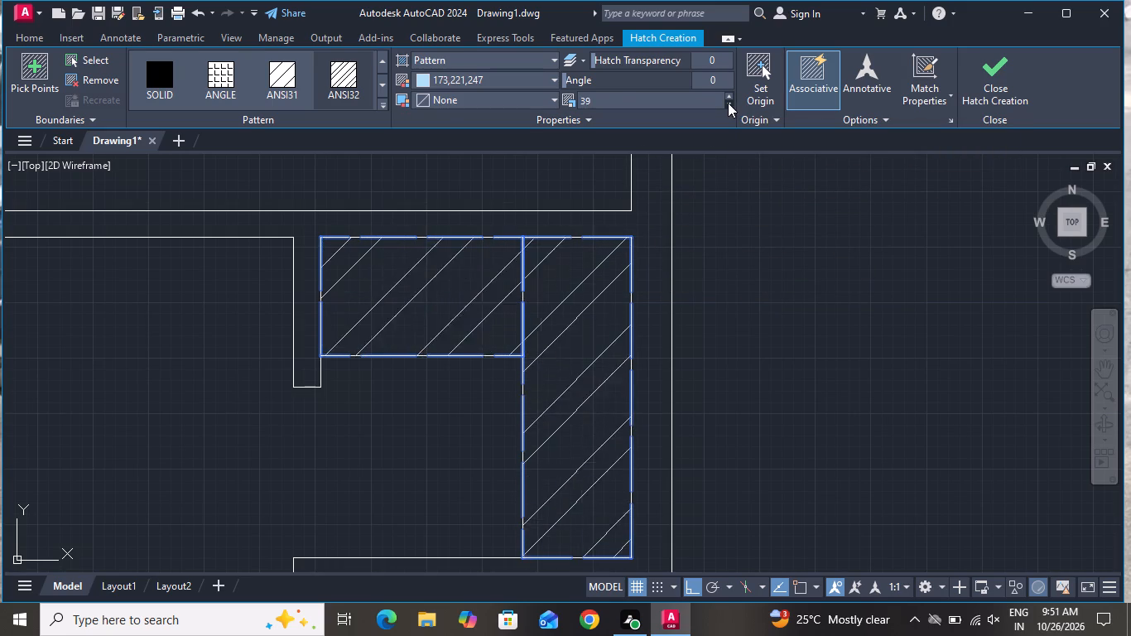
pyautogui.click(728, 103)
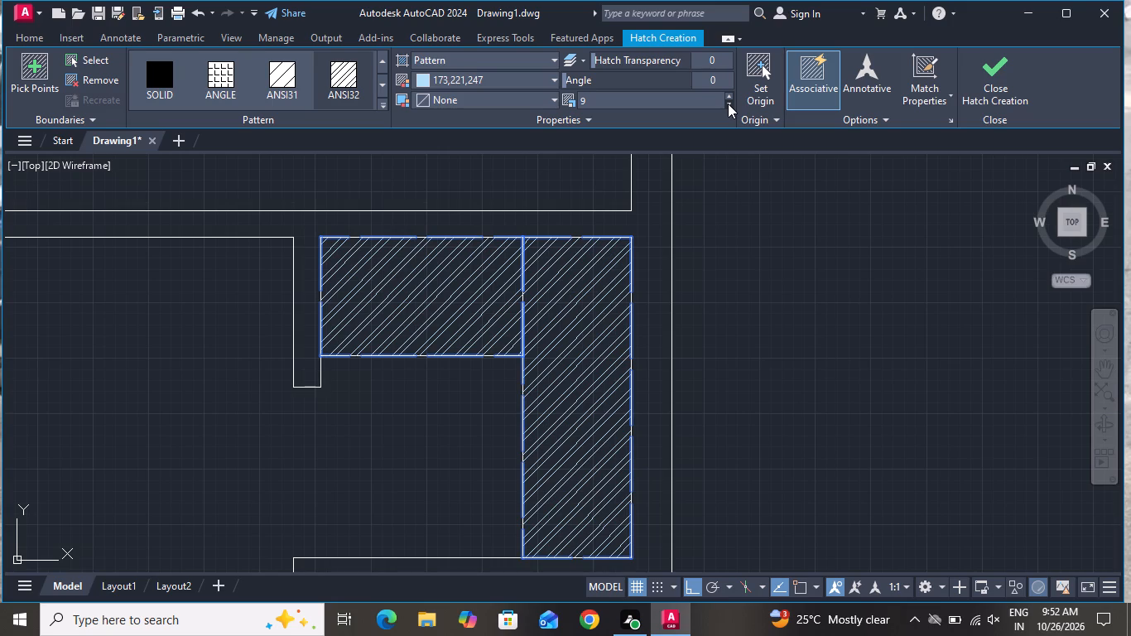
pyautogui.click(730, 93)
pyautogui.doubleClick(730, 93)
pyautogui.doubleClick(730, 93)
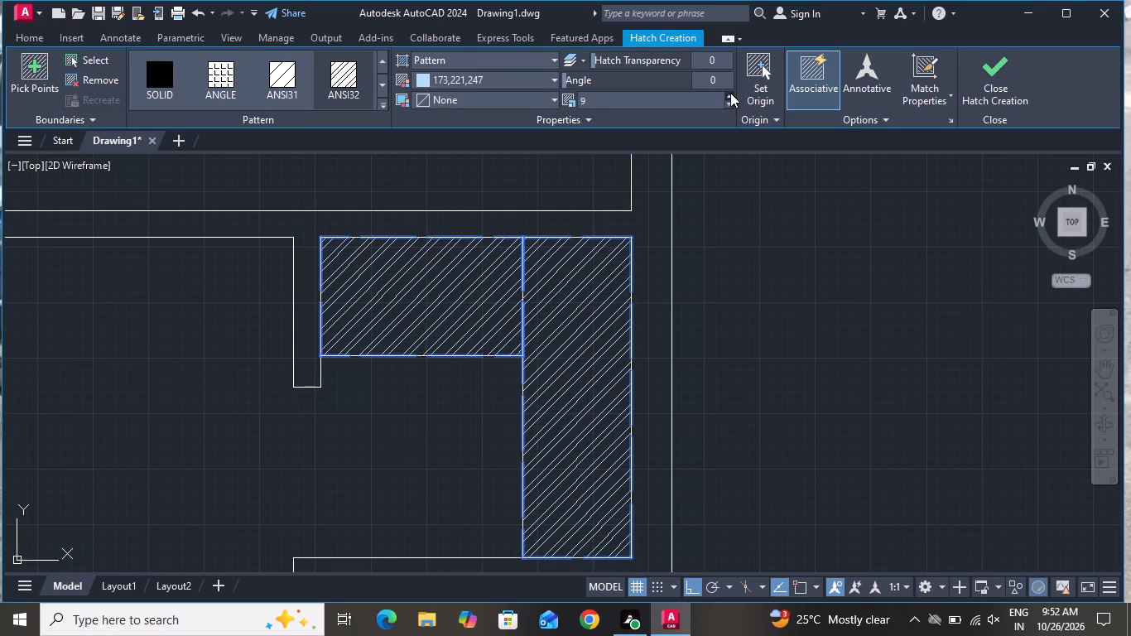
pyautogui.tripleClick(730, 94)
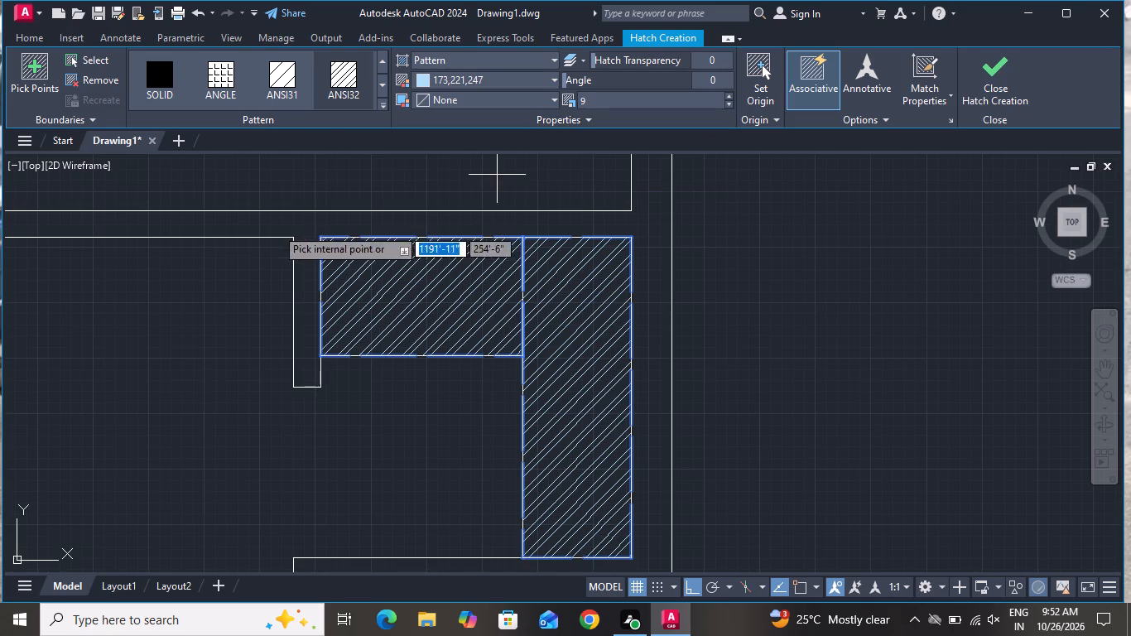
# Set the closet hatch colour to 254,204,102 and finish the hatch.
pyautogui.click(458, 79)
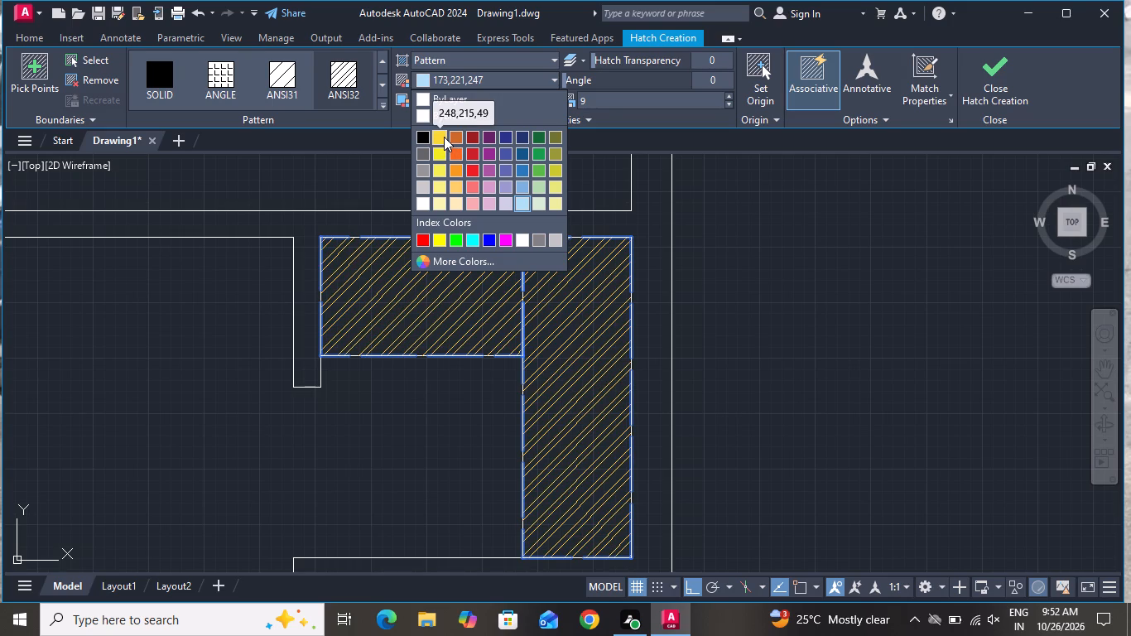
pyautogui.click(459, 183)
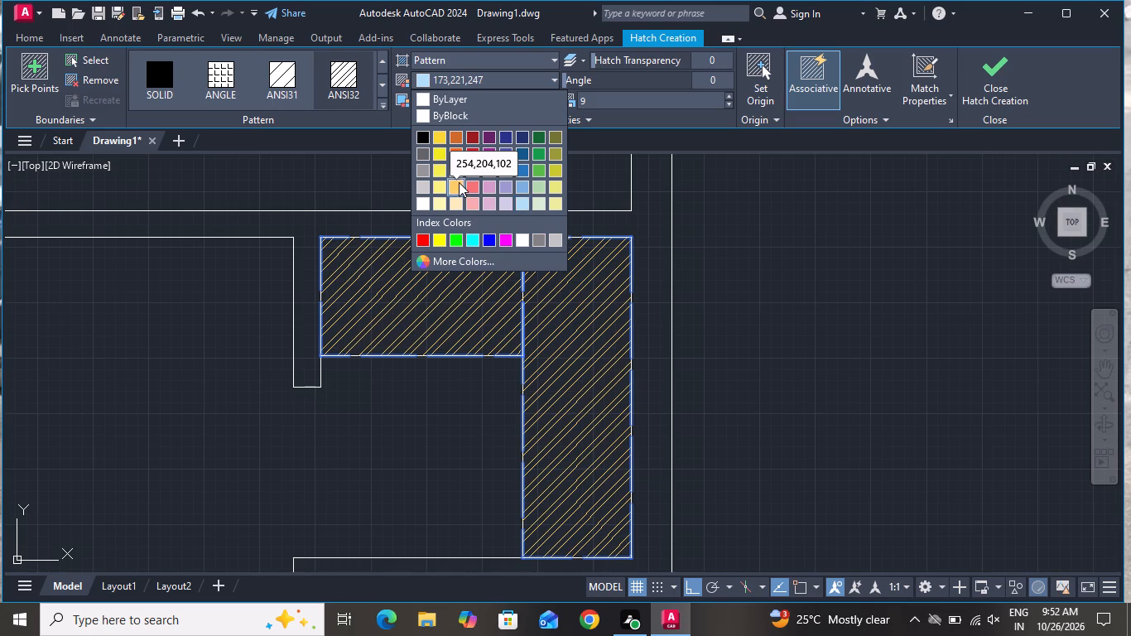
pyautogui.rightClick(458, 448)
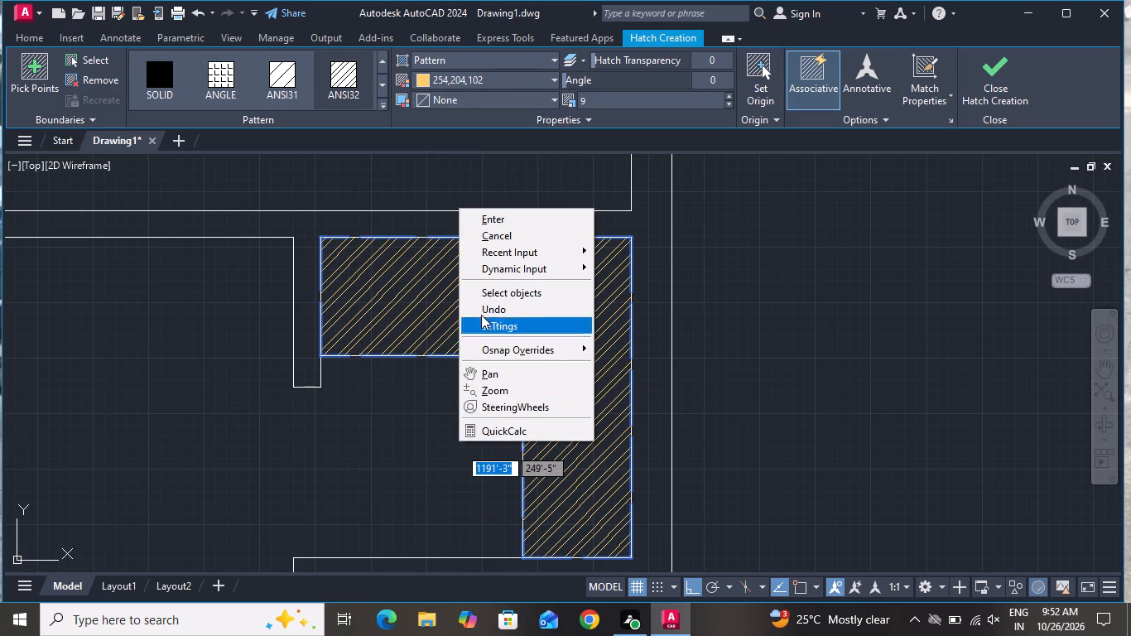
pyautogui.click(506, 237)
# Copy the toilet from the tiled bathroom into the small room below the hatched closets, its tank against the bottom wall.
pyautogui.scroll(-1, 570, 323)
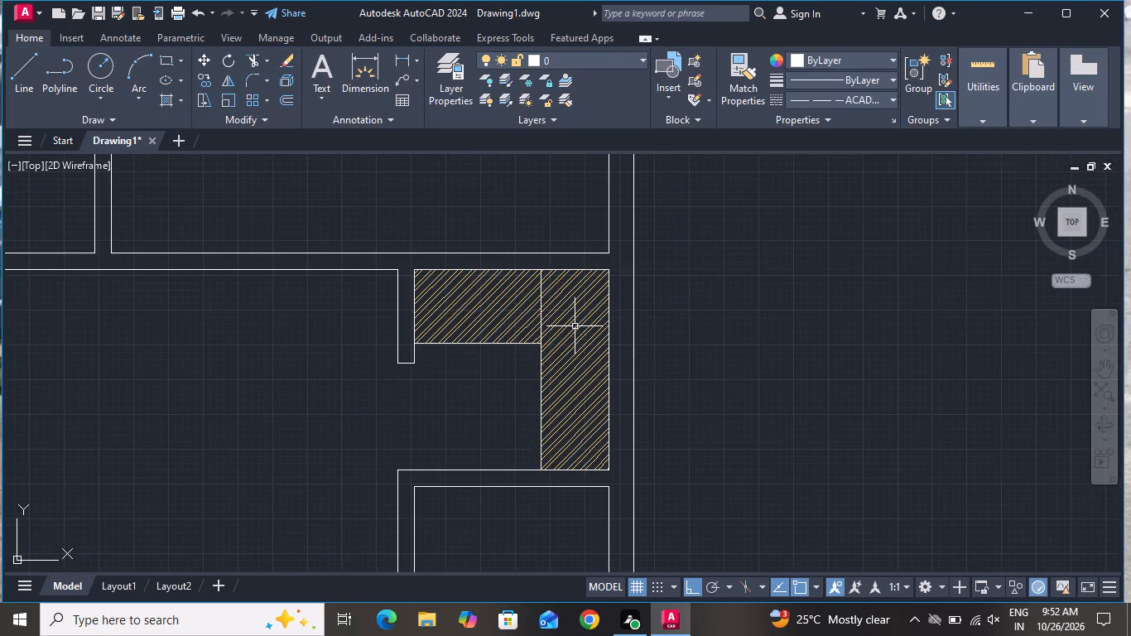
pyautogui.scroll(-1, 613, 347)
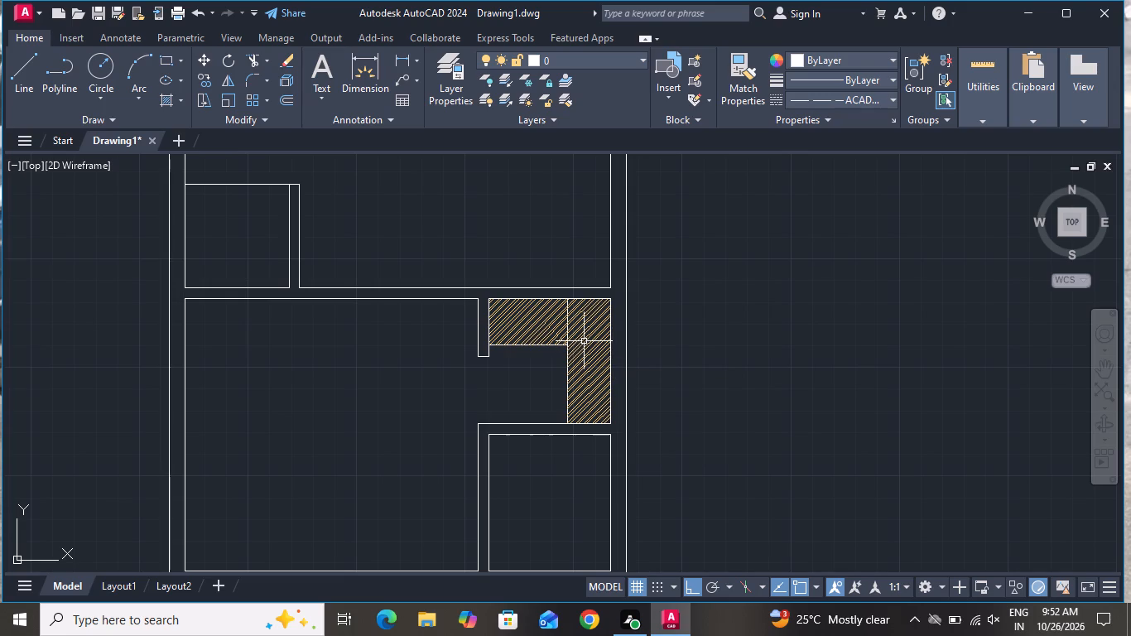
pyautogui.scroll(-2, 505, 320)
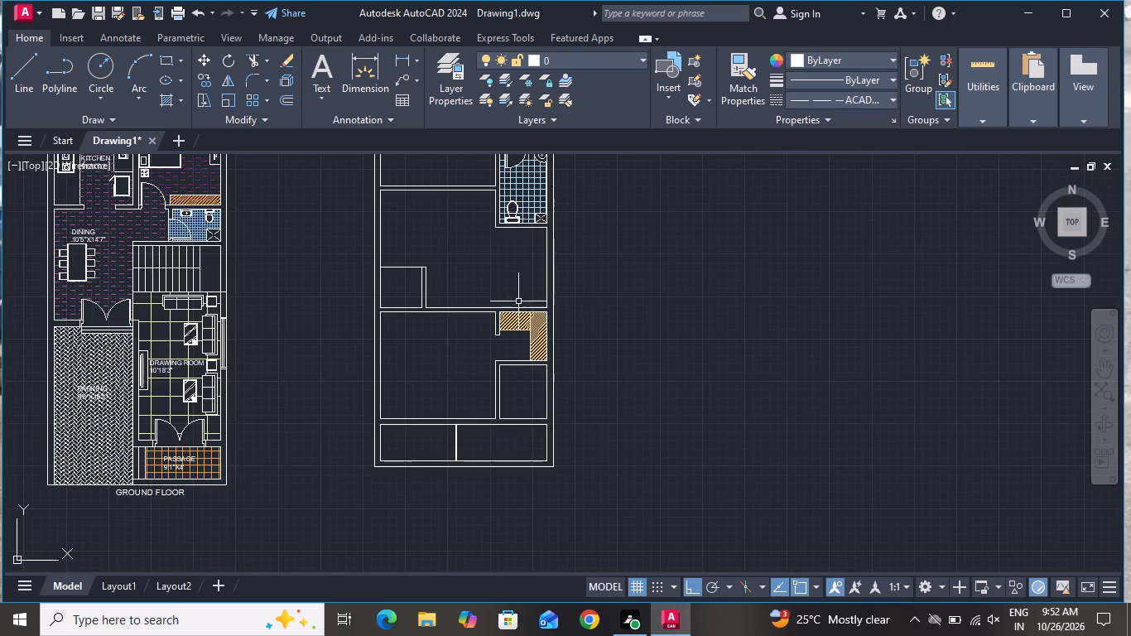
pyautogui.scroll(2, 512, 208)
pyautogui.click(507, 211)
pyautogui.click(501, 227)
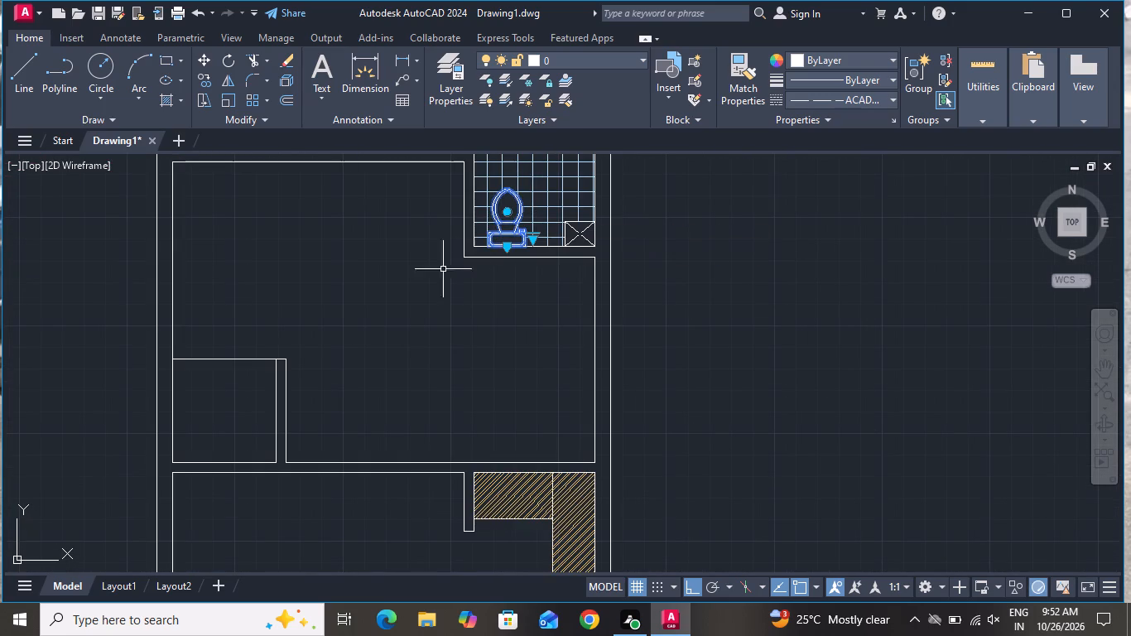
pyautogui.click(193, 82)
pyautogui.click(200, 76)
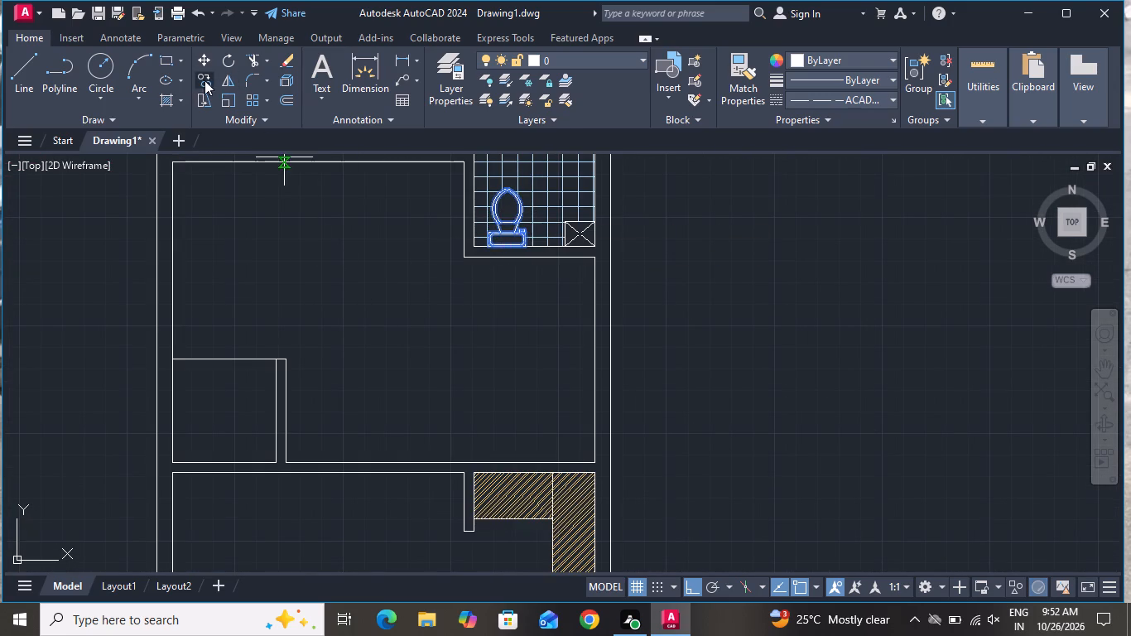
pyautogui.click(513, 243)
pyautogui.scroll(-2, 513, 261)
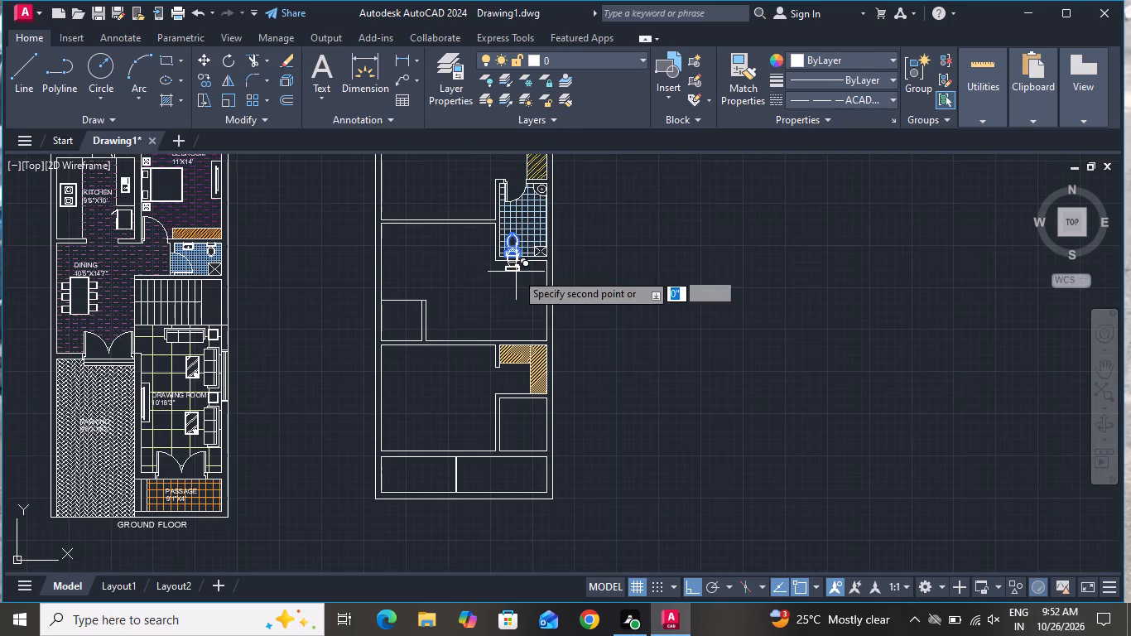
pyautogui.scroll(1, 516, 459)
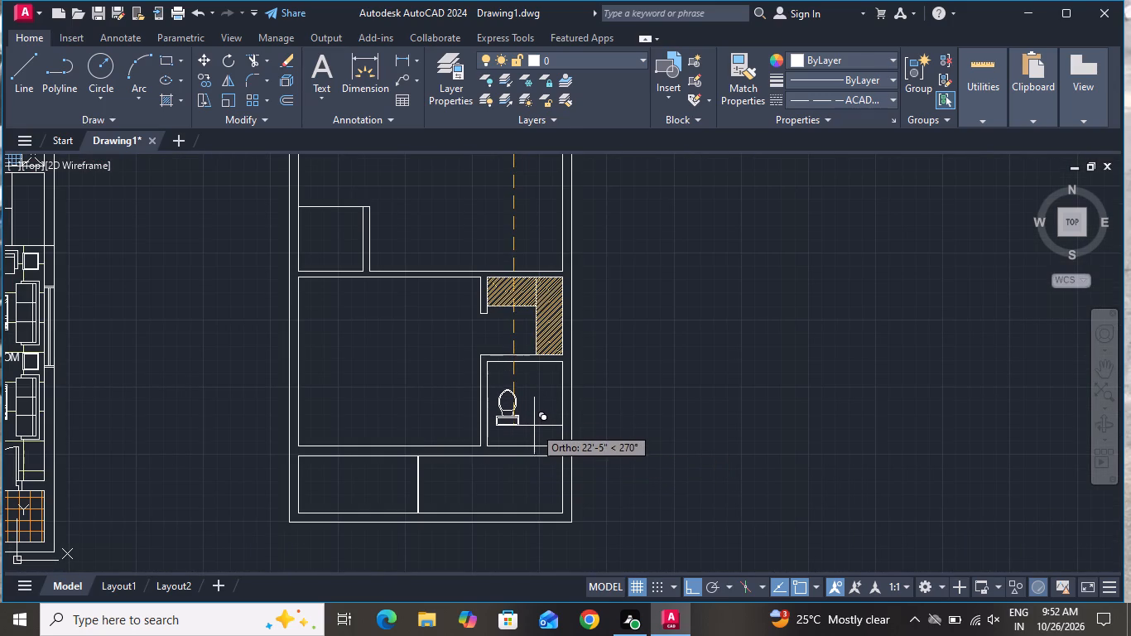
pyautogui.scroll(3, 527, 455)
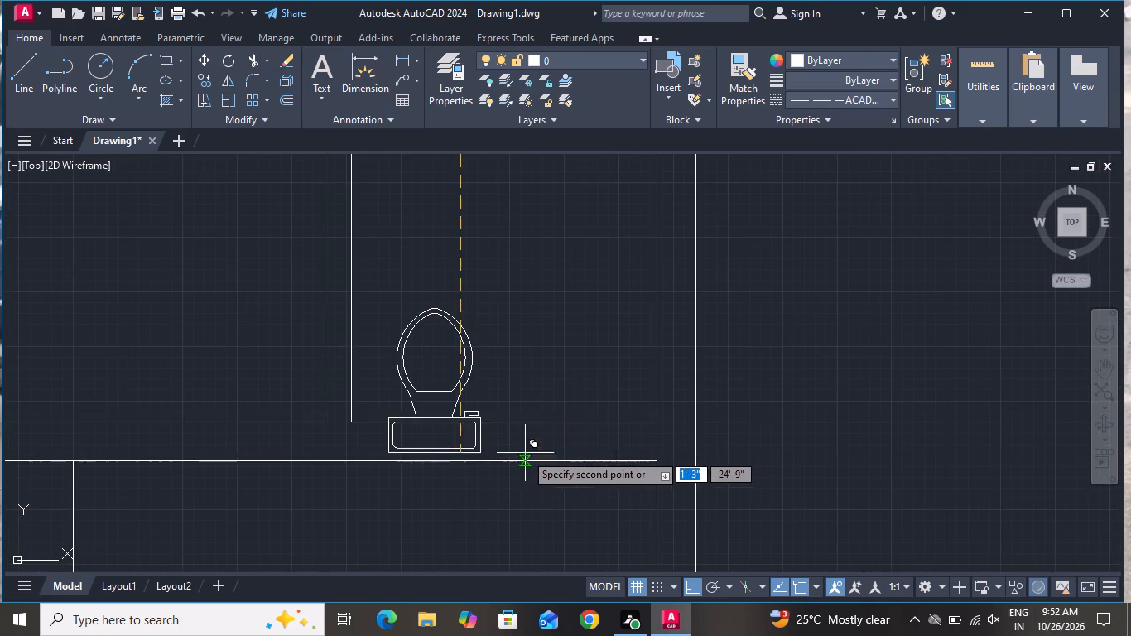
pyautogui.click(500, 417)
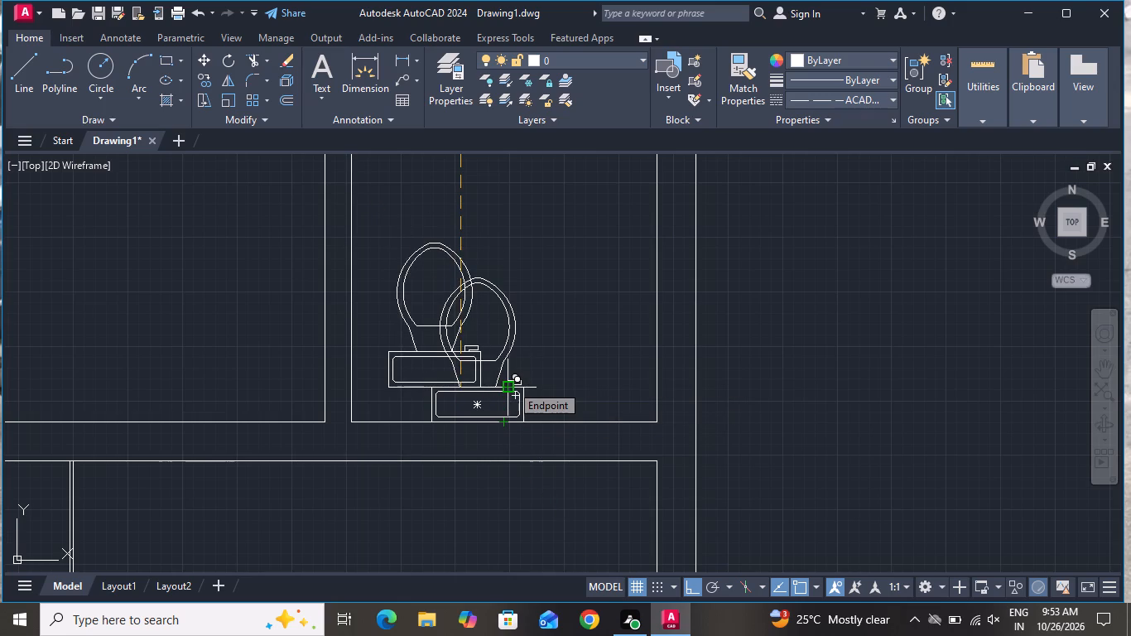
pyautogui.rightClick(511, 384)
pyautogui.click(527, 403)
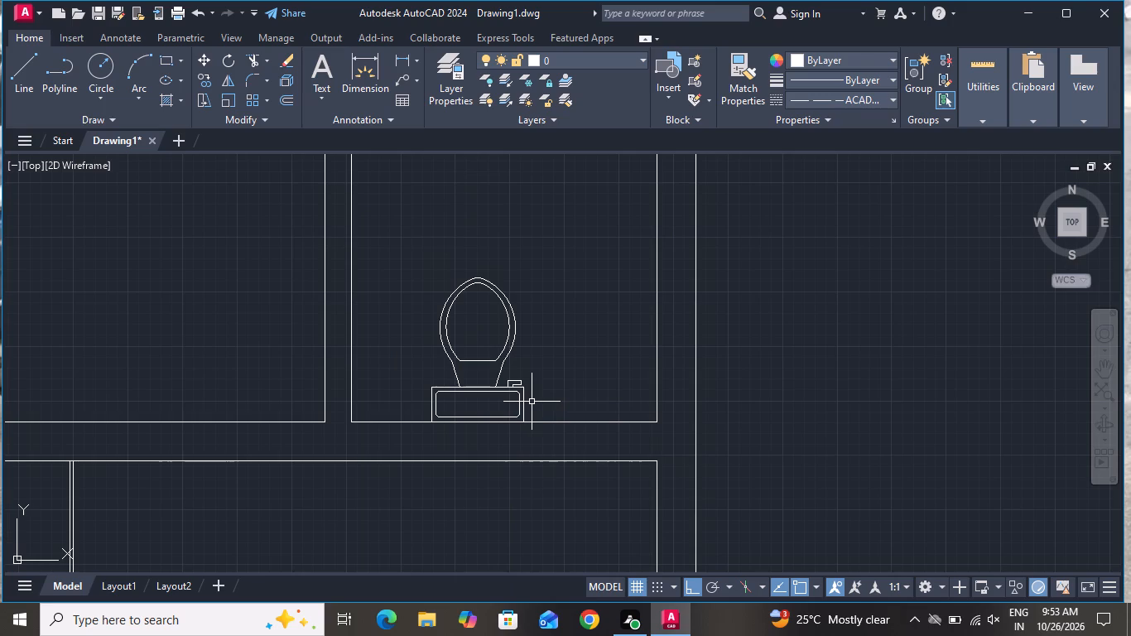
# Copy the corner washbasin from the tiled bathroom about 29'-0" straight down into the small toilet room, against its right wall.
pyautogui.scroll(-3, 533, 388)
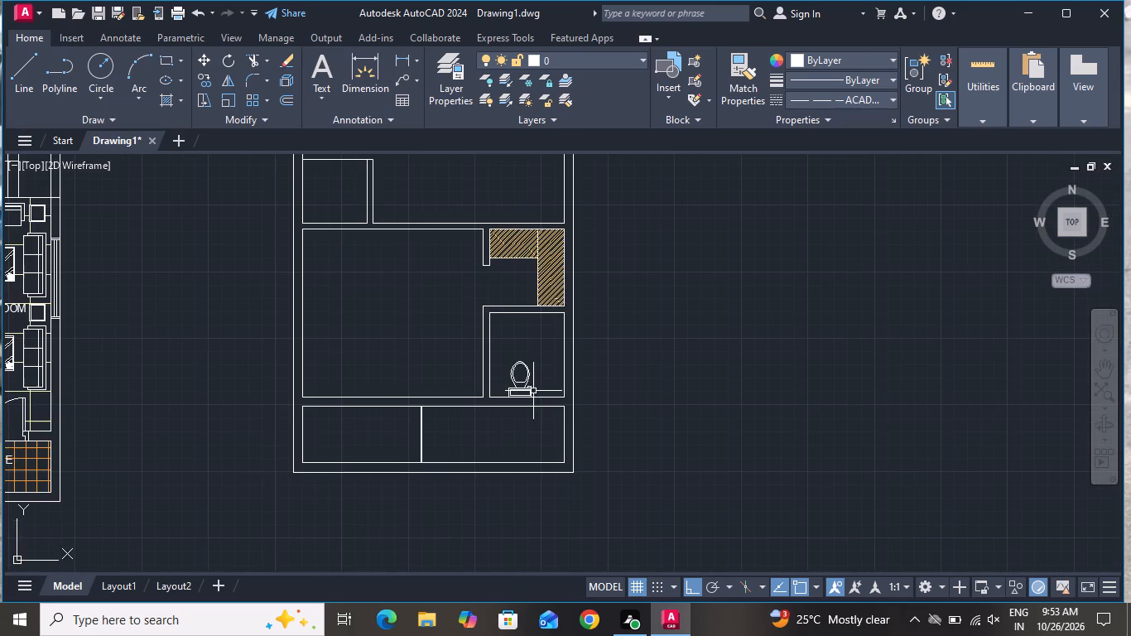
pyautogui.scroll(-2, 533, 391)
pyautogui.scroll(2, 546, 214)
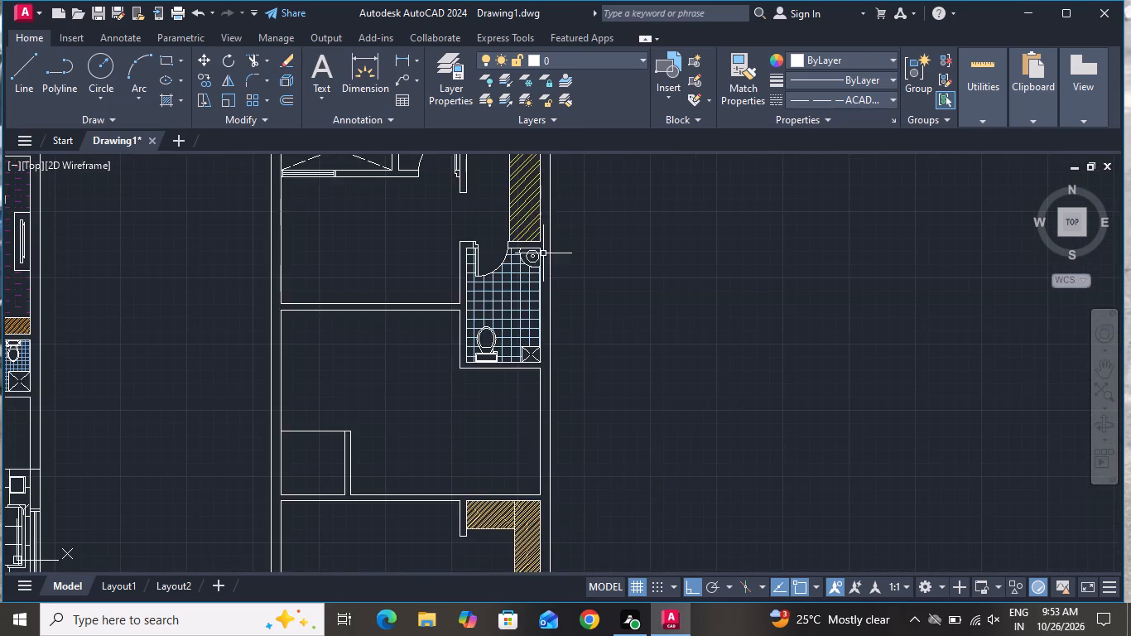
pyautogui.scroll(3, 542, 279)
pyautogui.scroll(2, 509, 176)
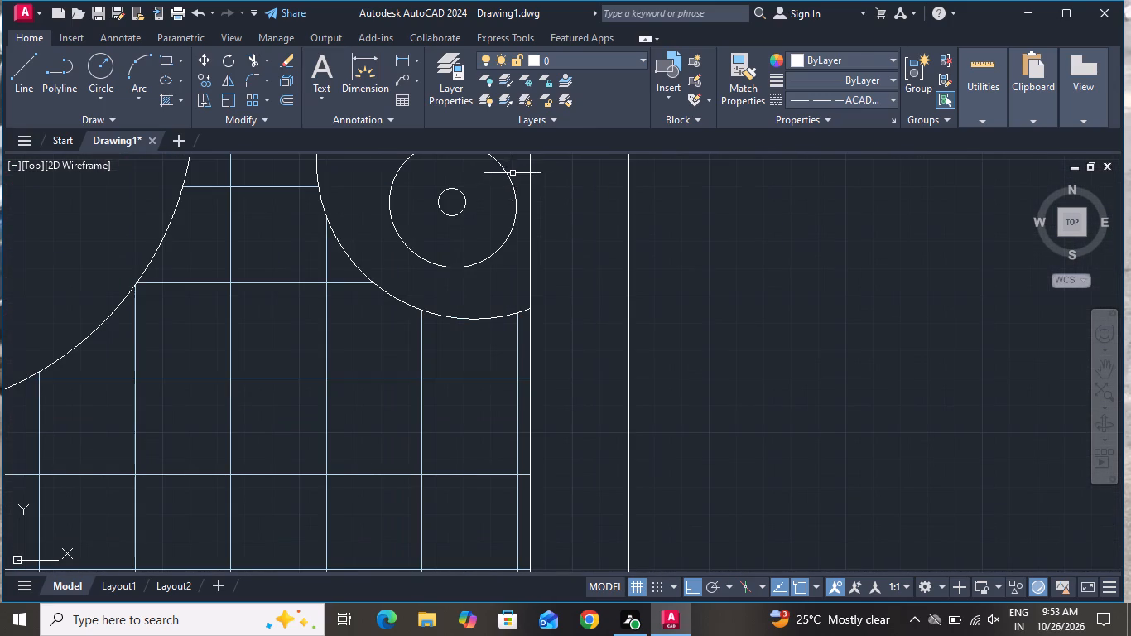
pyautogui.click(520, 164)
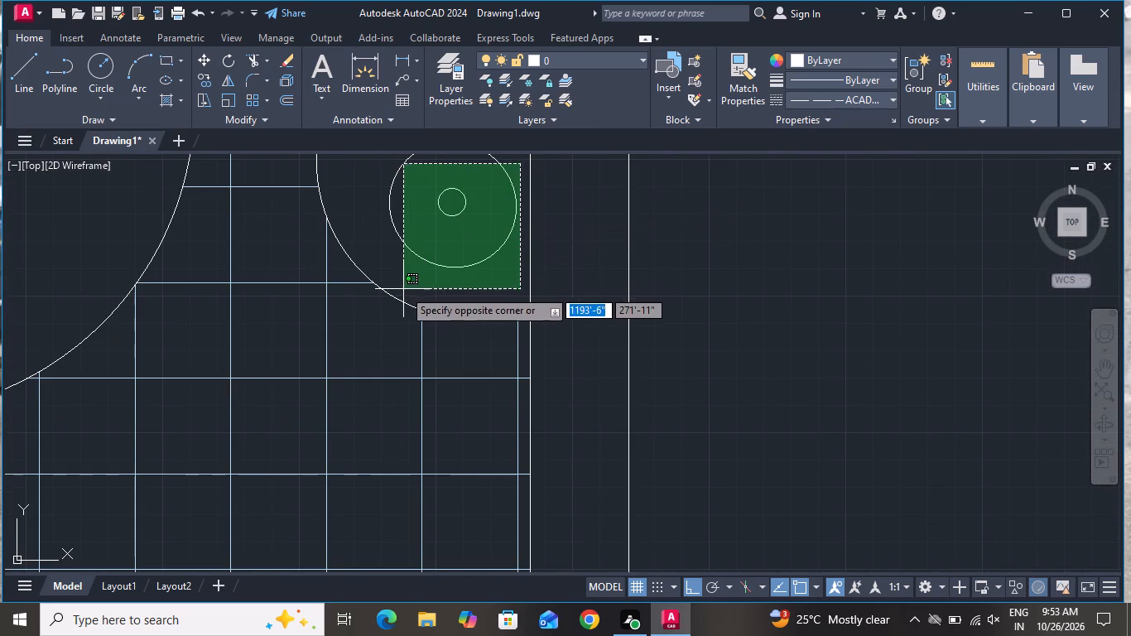
pyautogui.click(390, 301)
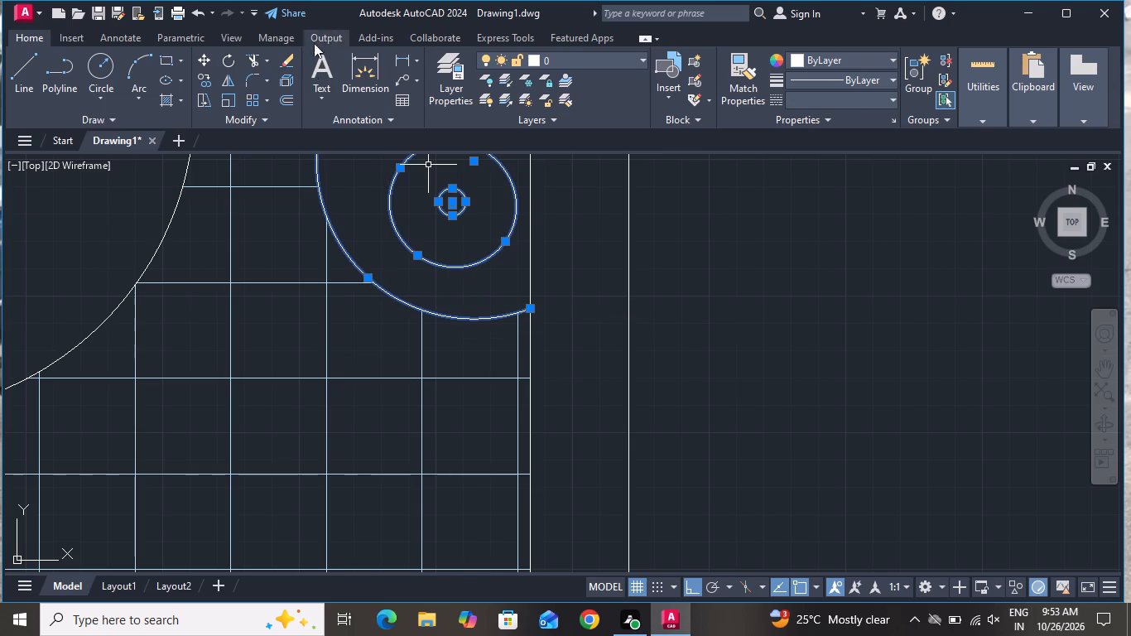
pyautogui.click(209, 79)
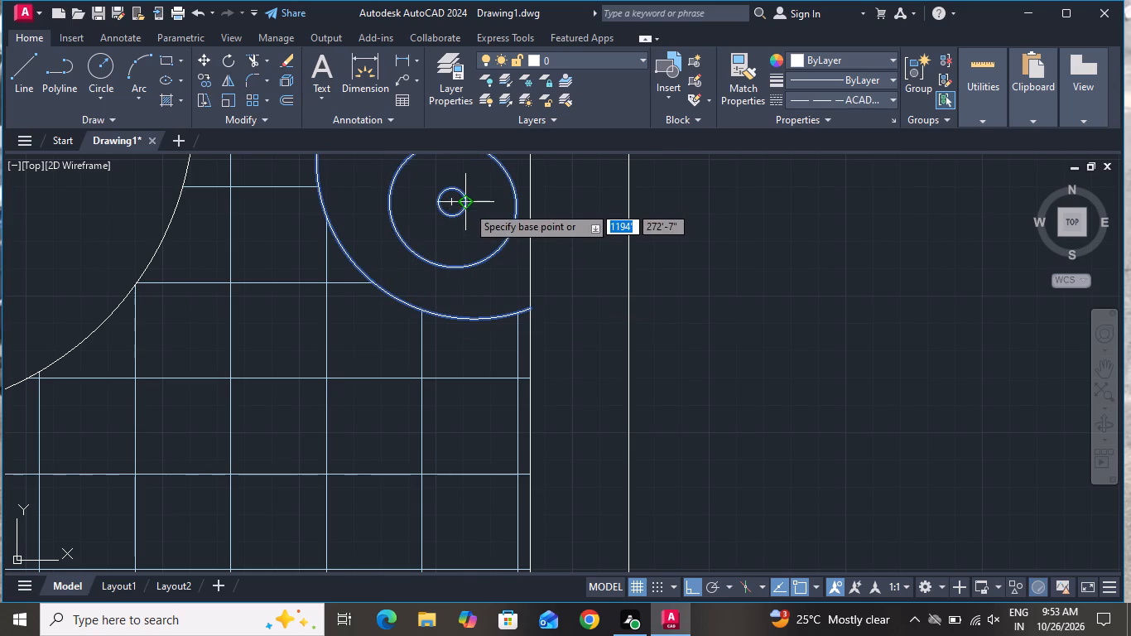
pyautogui.click(467, 205)
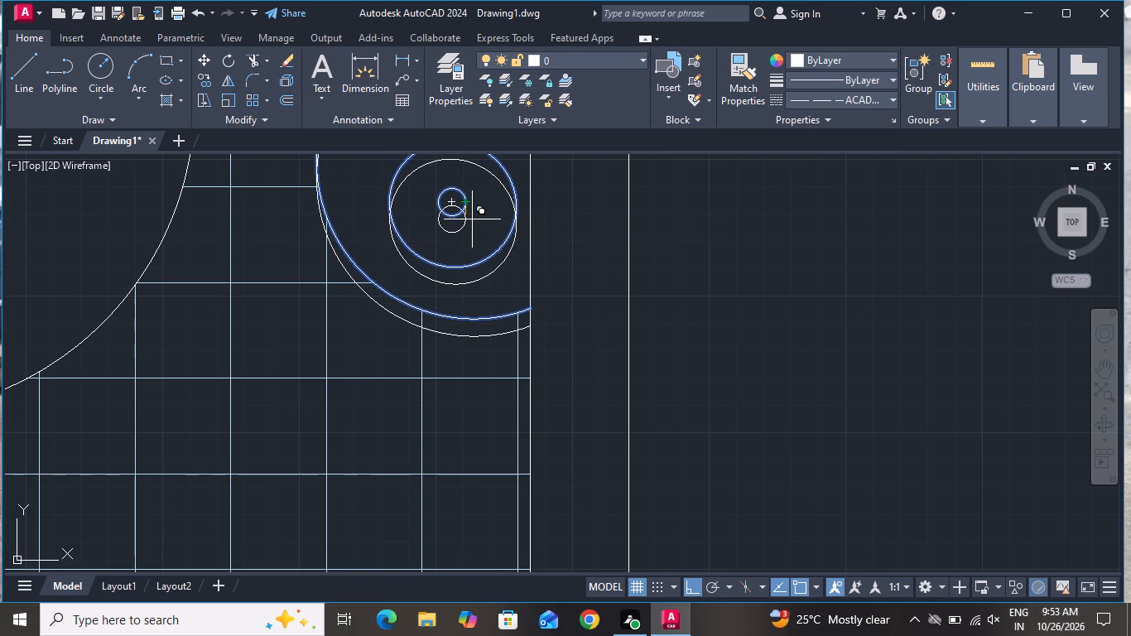
pyautogui.scroll(-2, 565, 405)
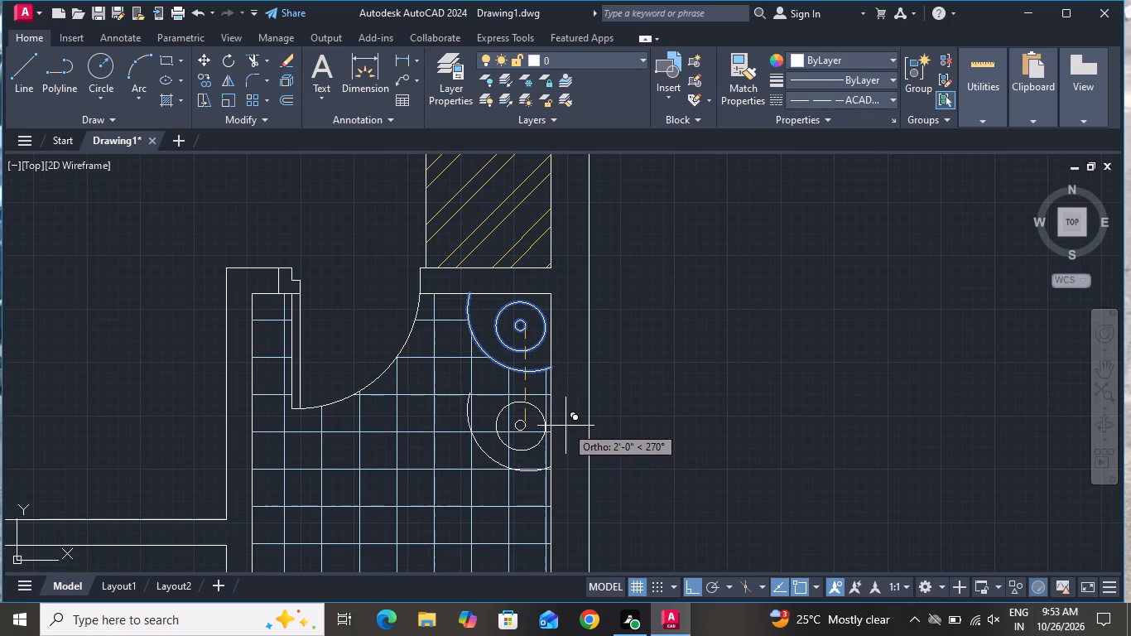
pyautogui.scroll(-3, 572, 411)
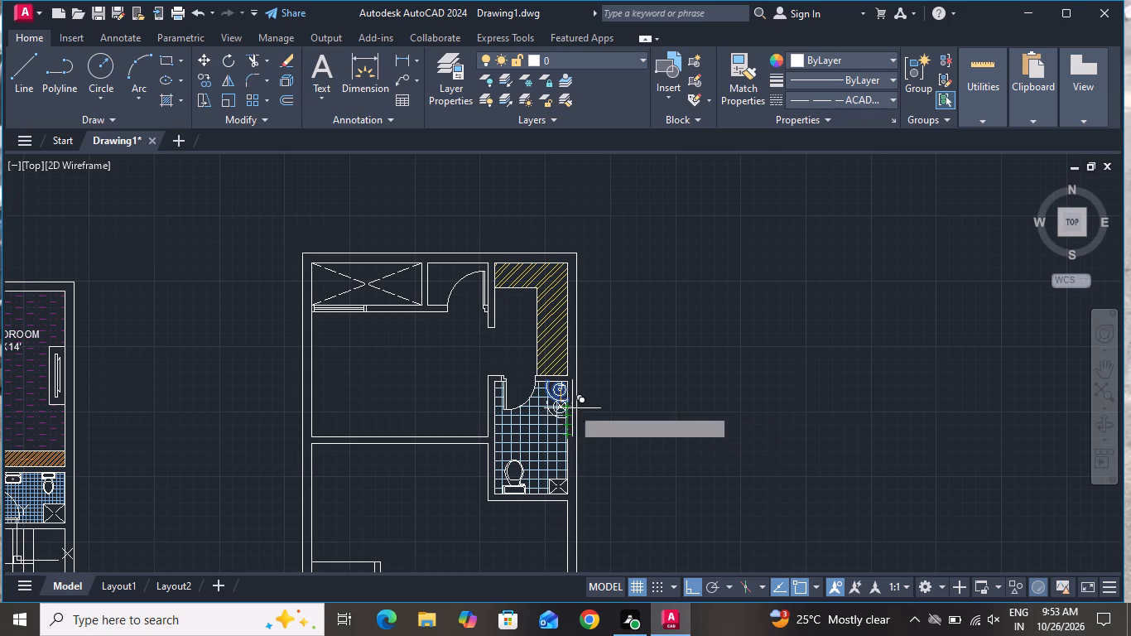
pyautogui.scroll(-3, 551, 417)
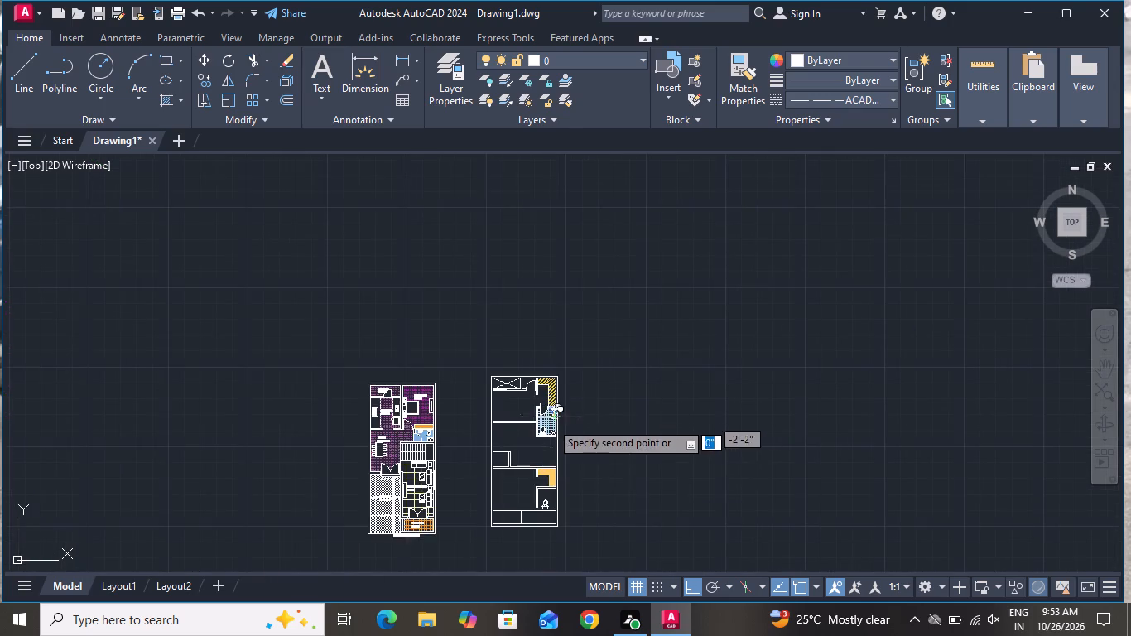
pyautogui.scroll(4, 551, 468)
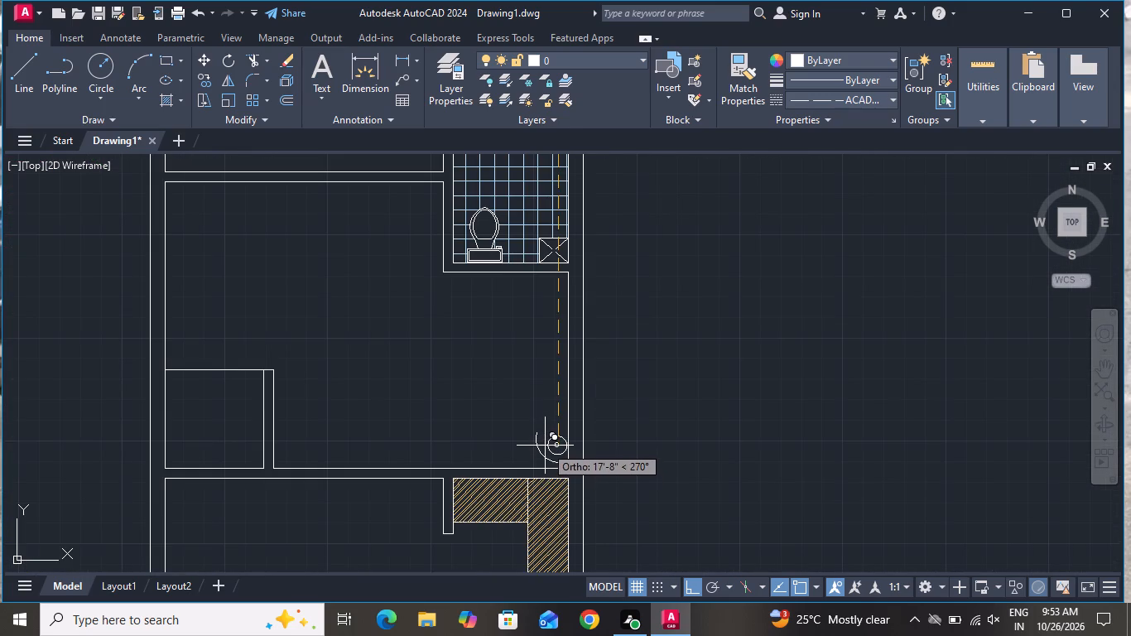
pyautogui.scroll(2, 543, 446)
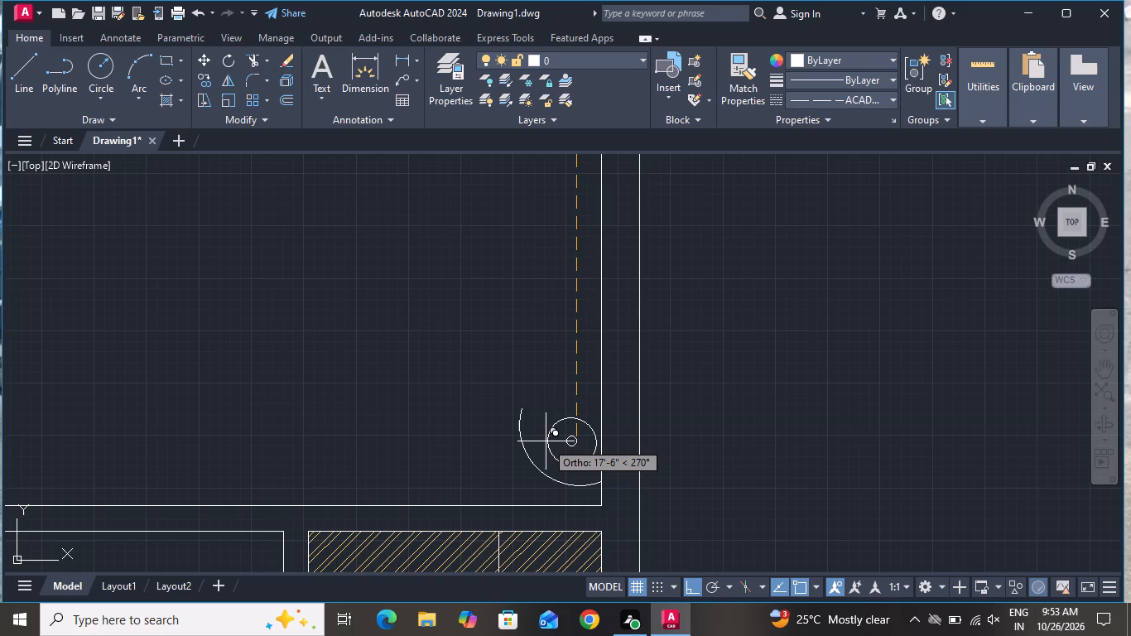
pyautogui.scroll(-2, 519, 455)
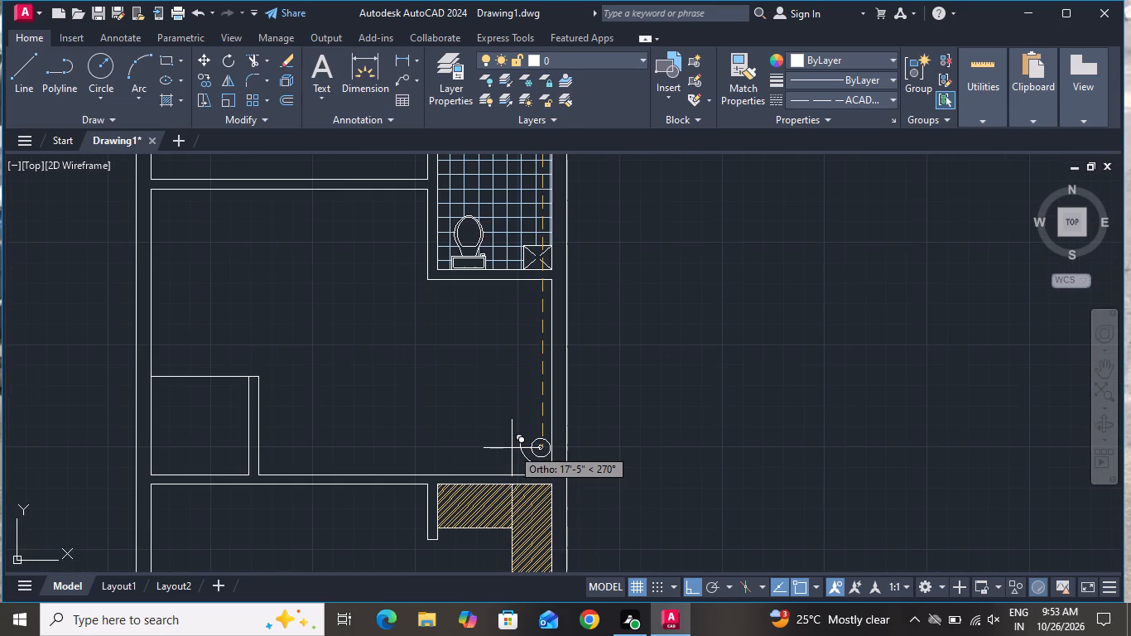
pyautogui.scroll(-2, 325, 393)
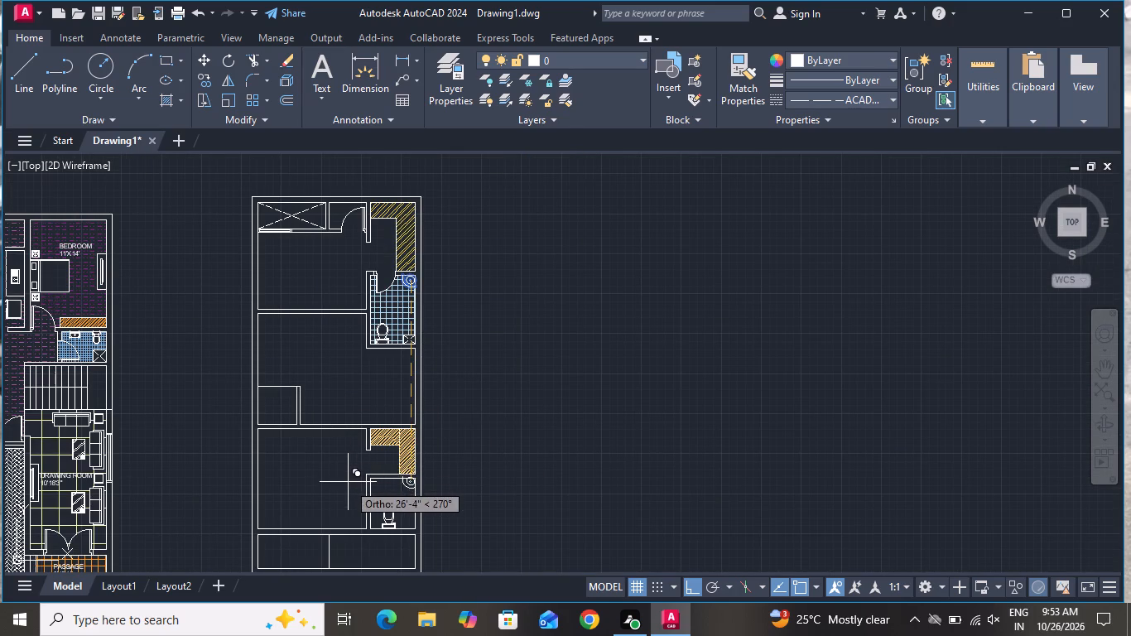
pyautogui.scroll(3, 353, 435)
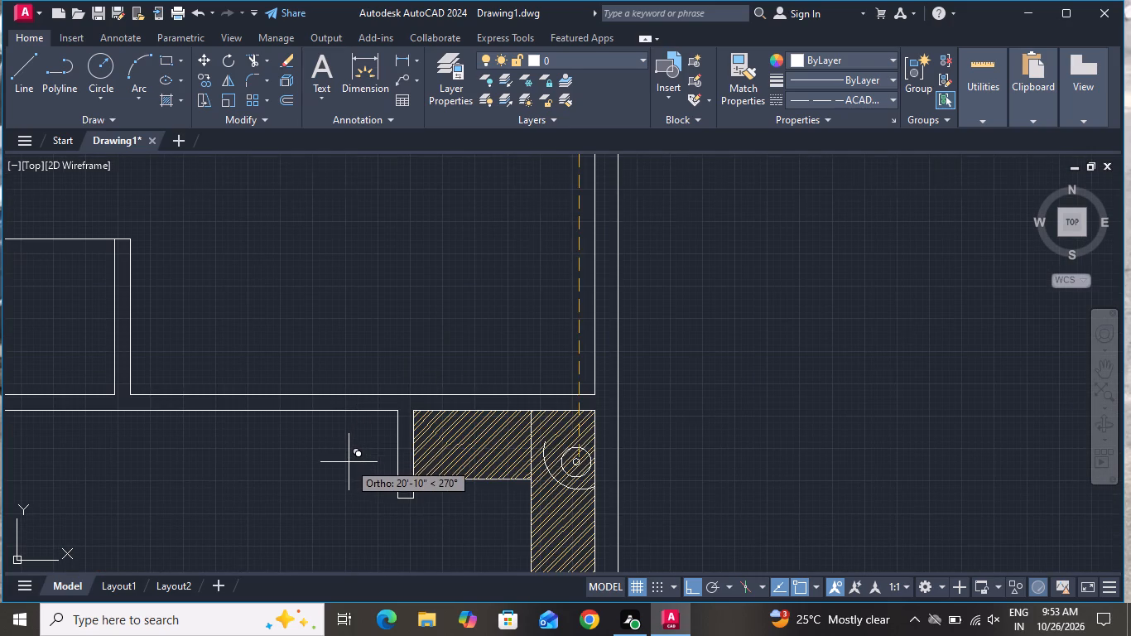
pyautogui.scroll(-2, 349, 462)
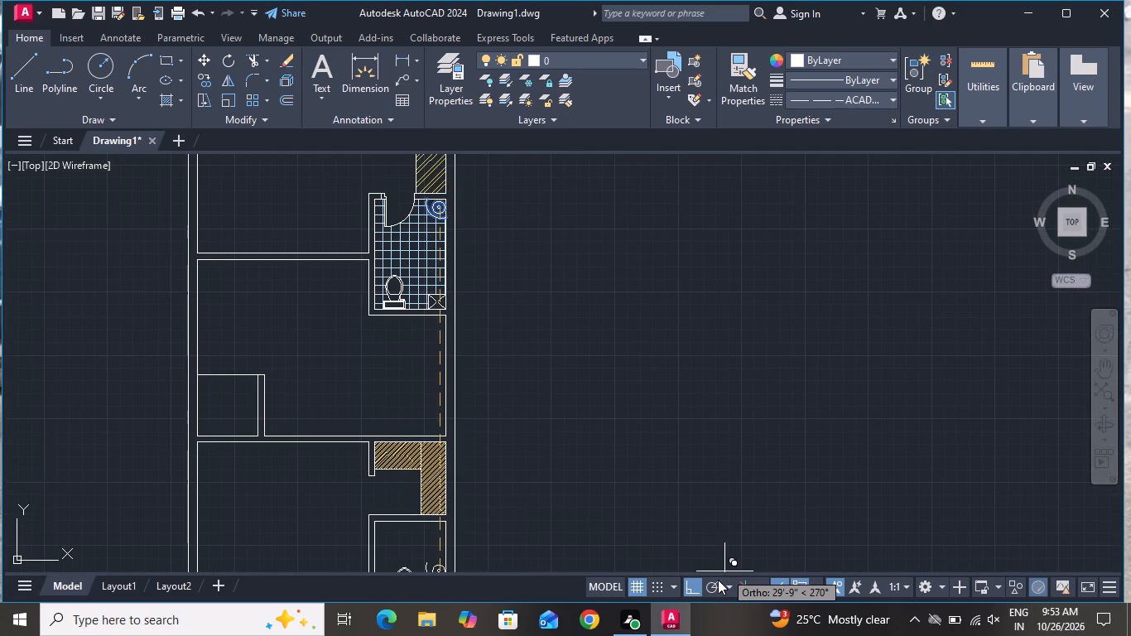
pyautogui.click(676, 556)
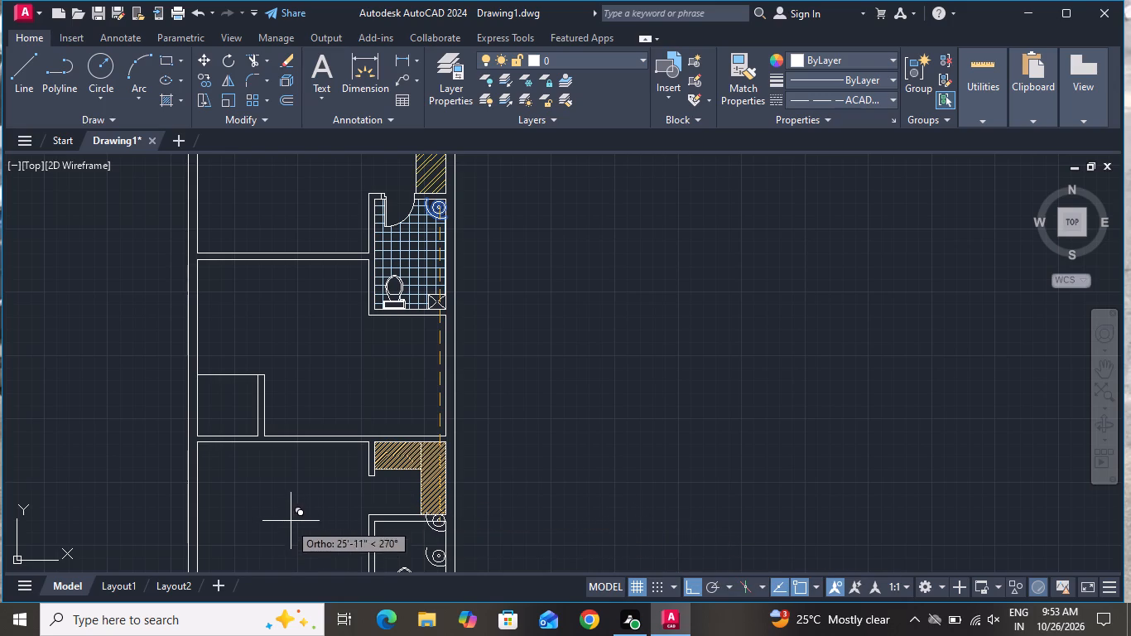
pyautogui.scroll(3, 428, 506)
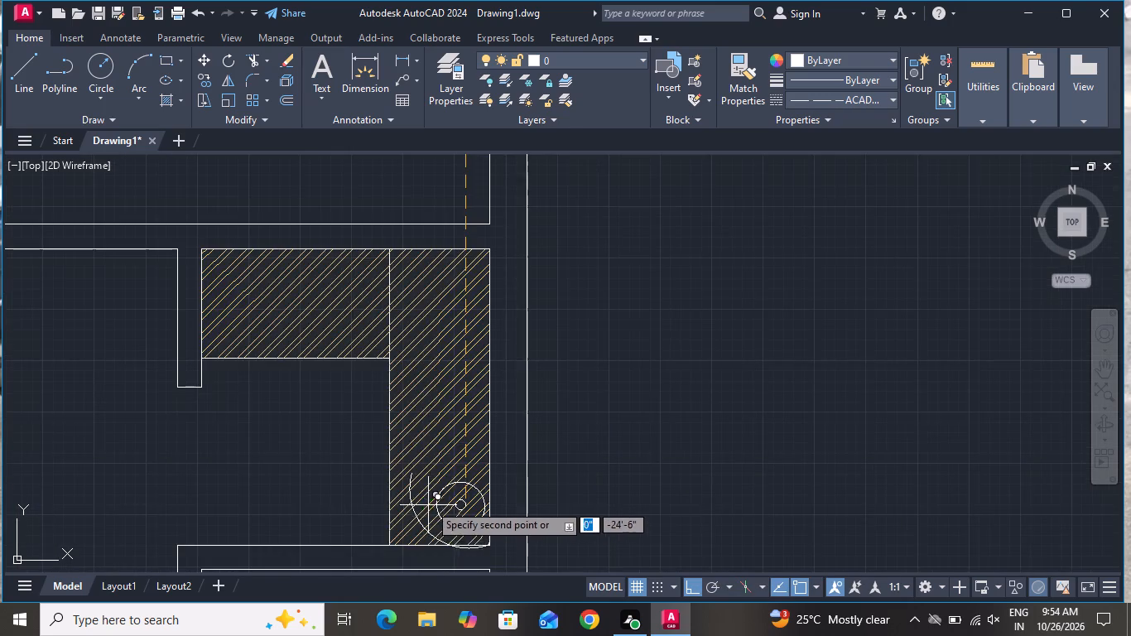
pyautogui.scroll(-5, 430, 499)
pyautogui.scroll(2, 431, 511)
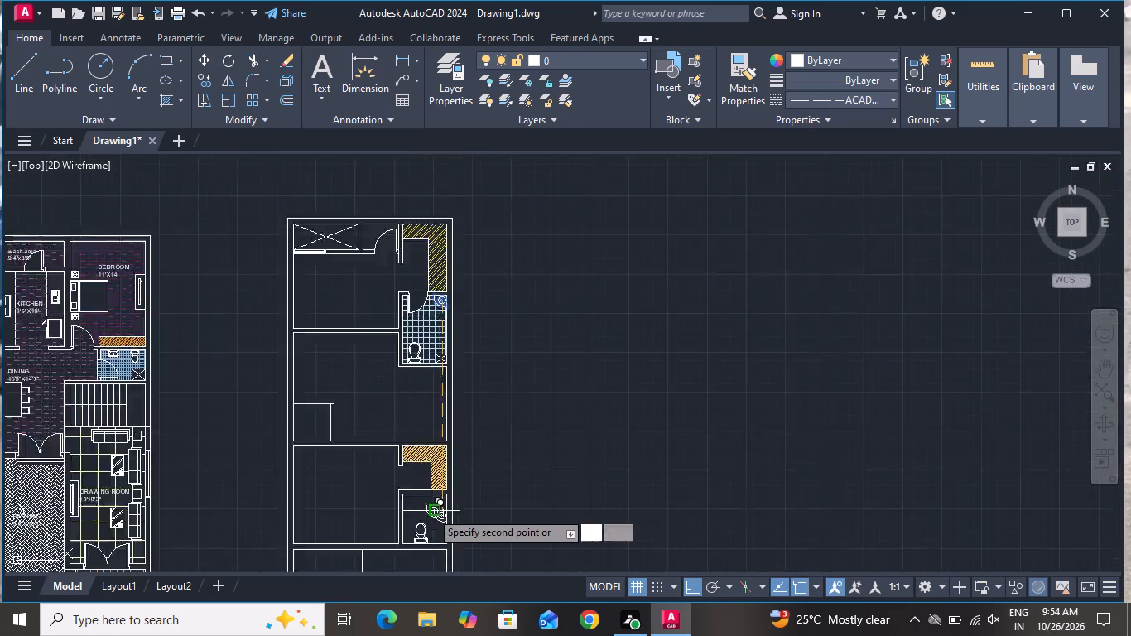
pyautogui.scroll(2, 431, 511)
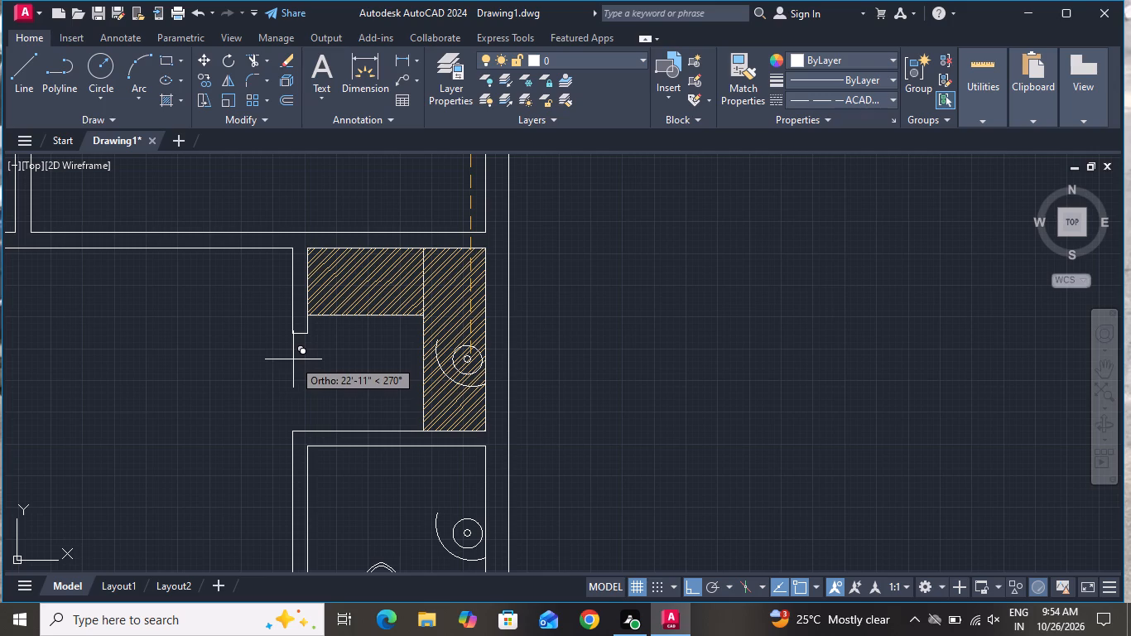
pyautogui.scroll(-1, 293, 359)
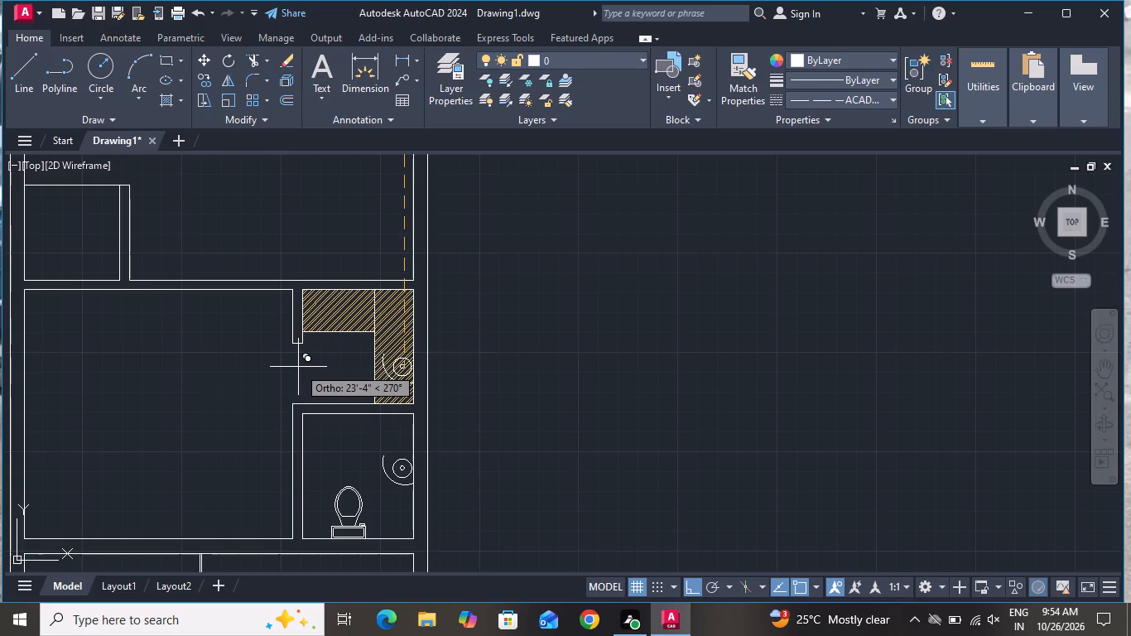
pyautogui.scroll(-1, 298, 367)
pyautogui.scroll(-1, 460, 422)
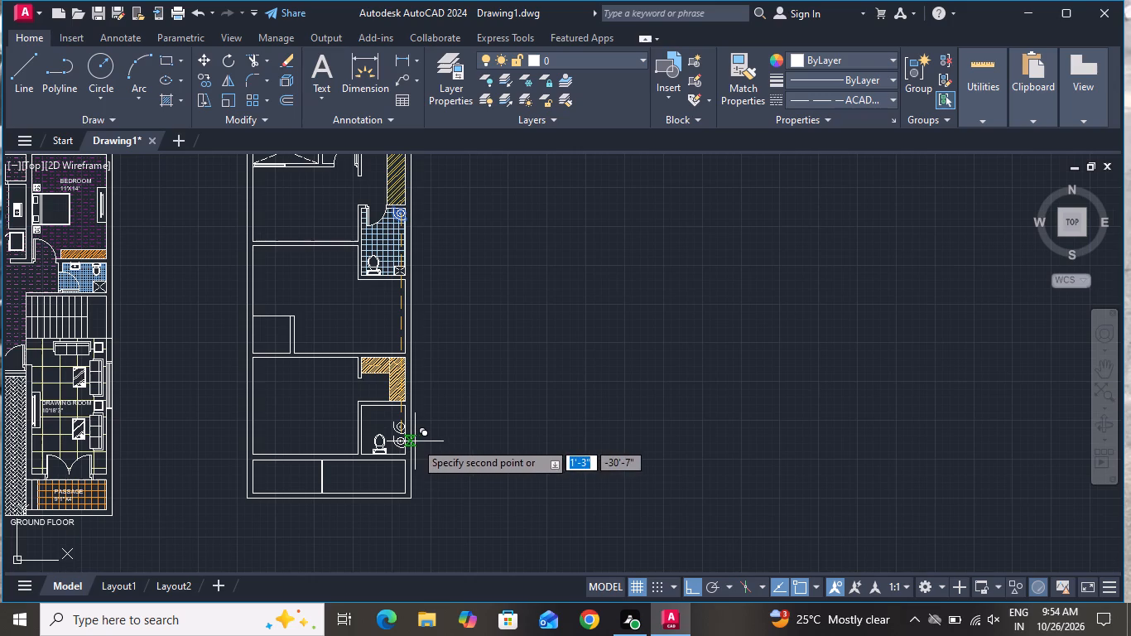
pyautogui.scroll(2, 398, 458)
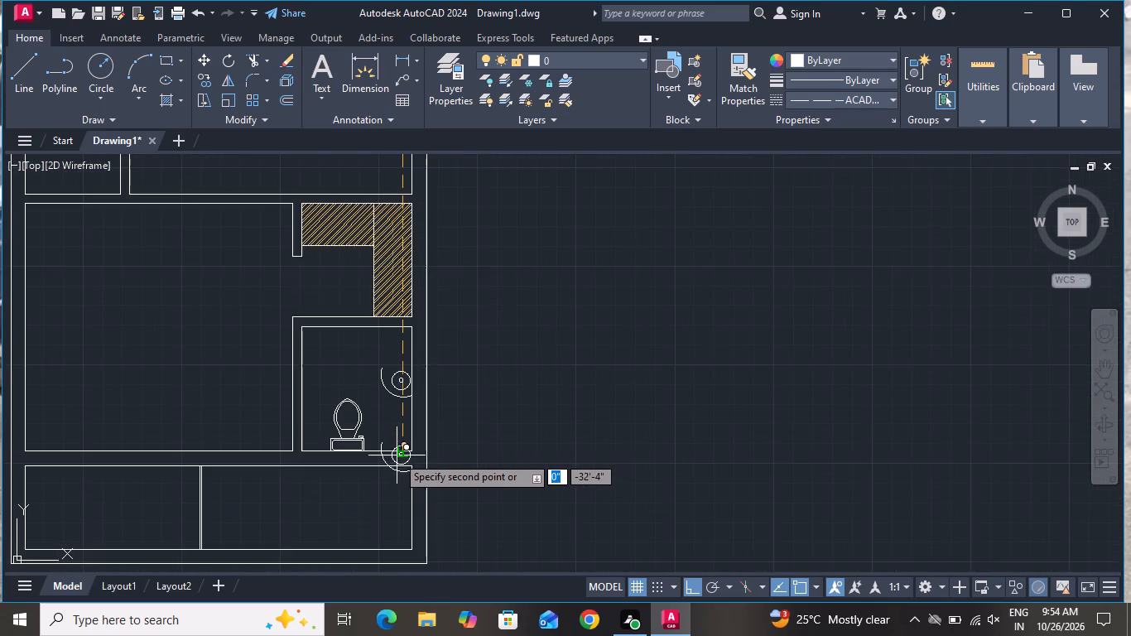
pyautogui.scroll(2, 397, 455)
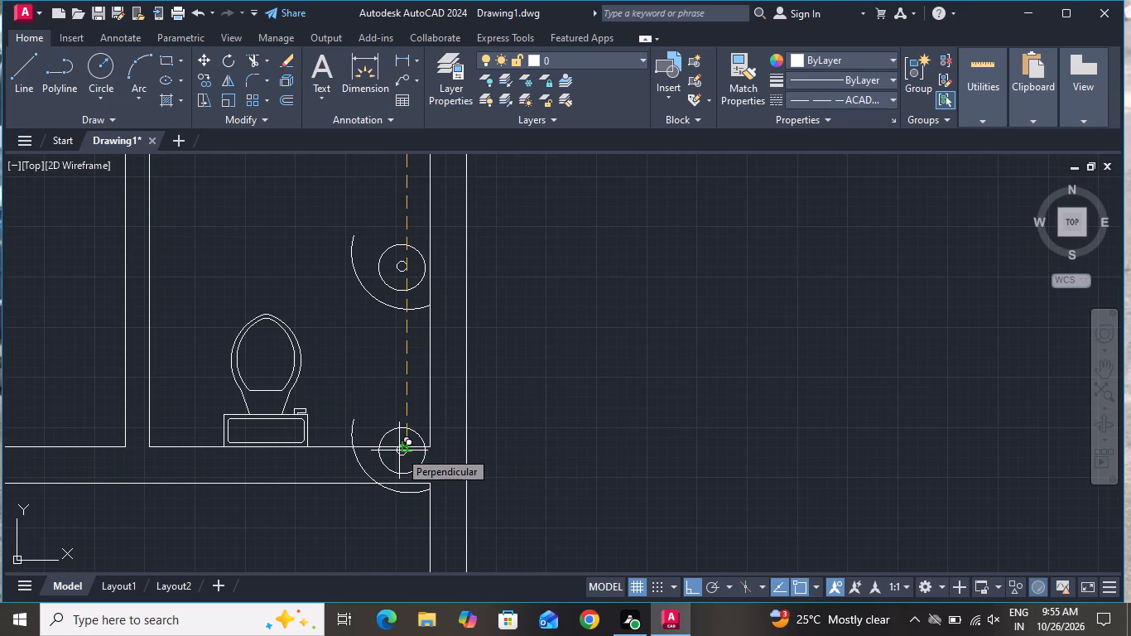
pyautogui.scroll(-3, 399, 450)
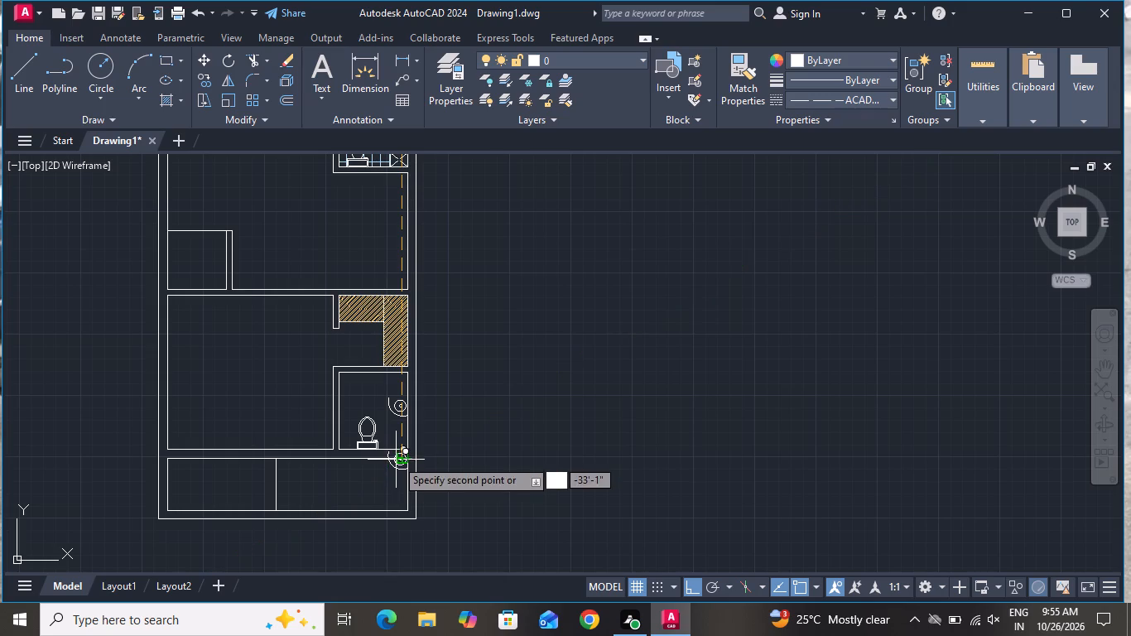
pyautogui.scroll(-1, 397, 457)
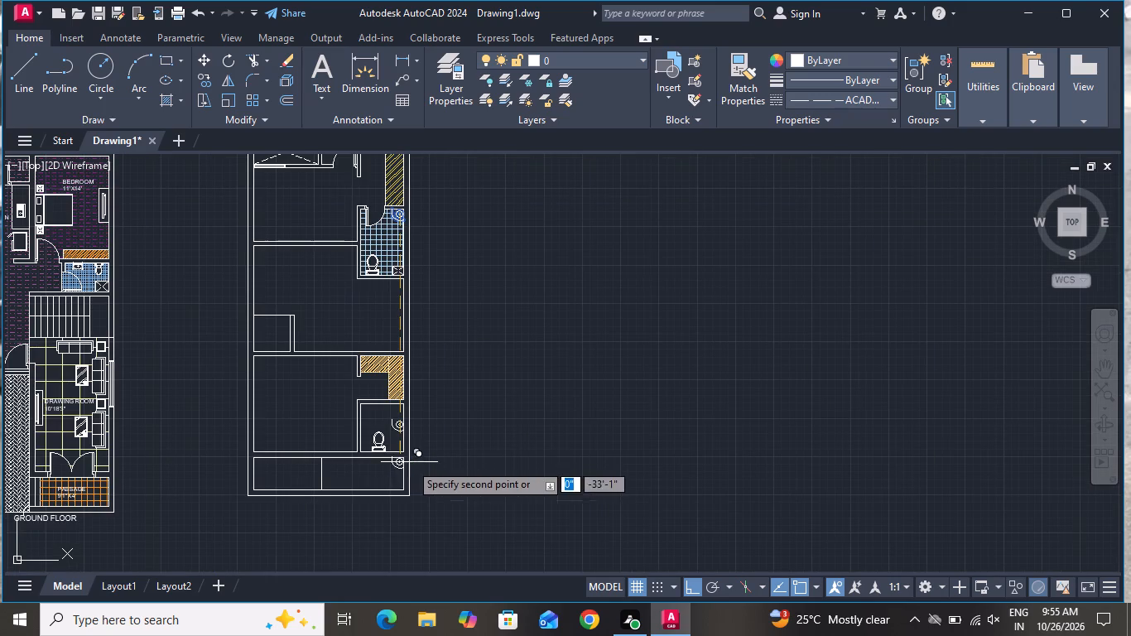
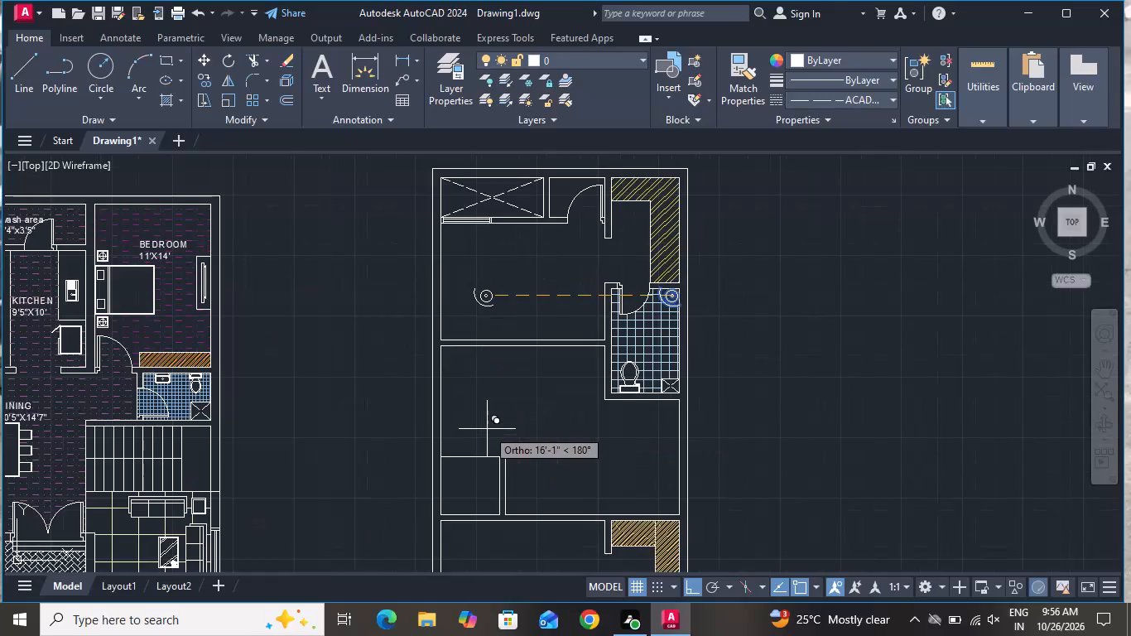
# Place another washbasin copy about 26'-5" straight down, in the upper-right corner of the small toilet room, and finish copying.
pyautogui.scroll(-1, 782, 371)
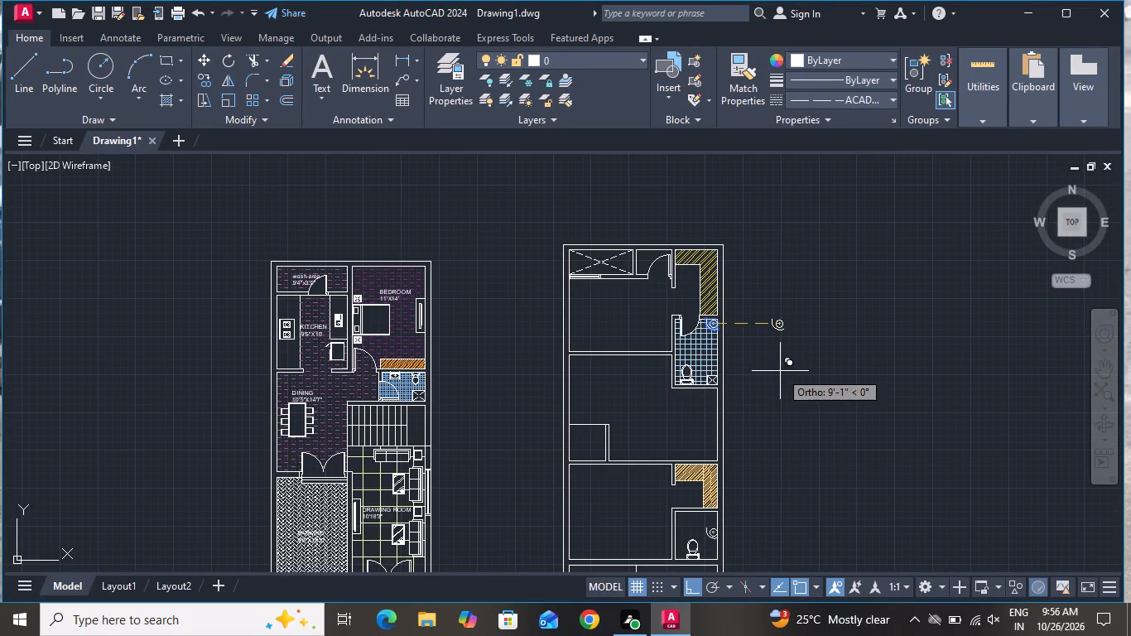
pyautogui.click(691, 588)
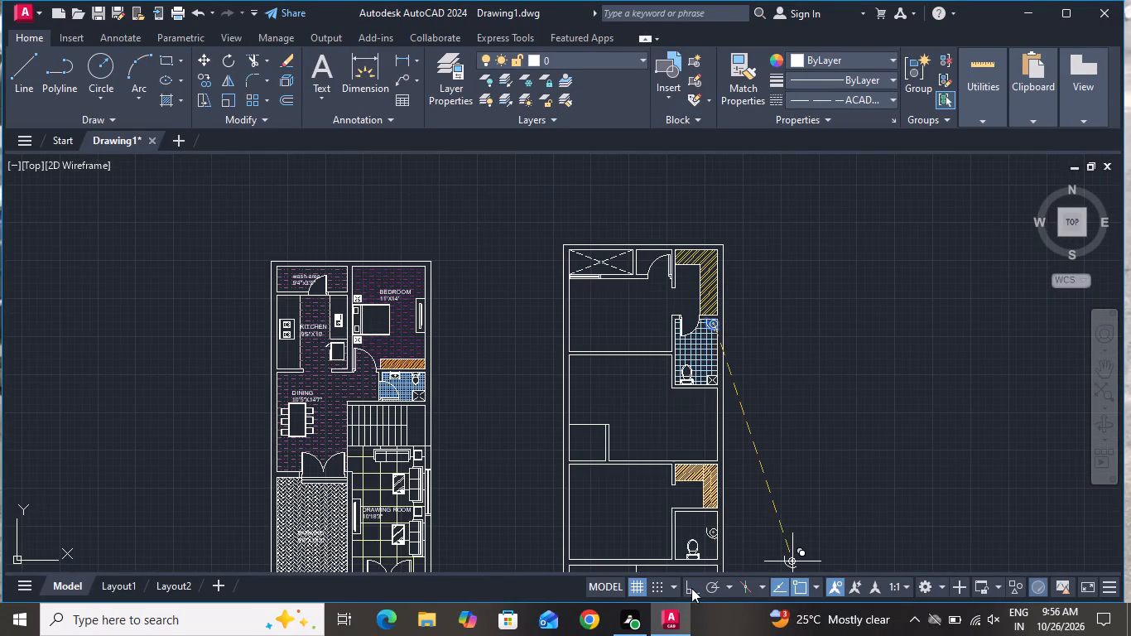
pyautogui.scroll(3, 713, 515)
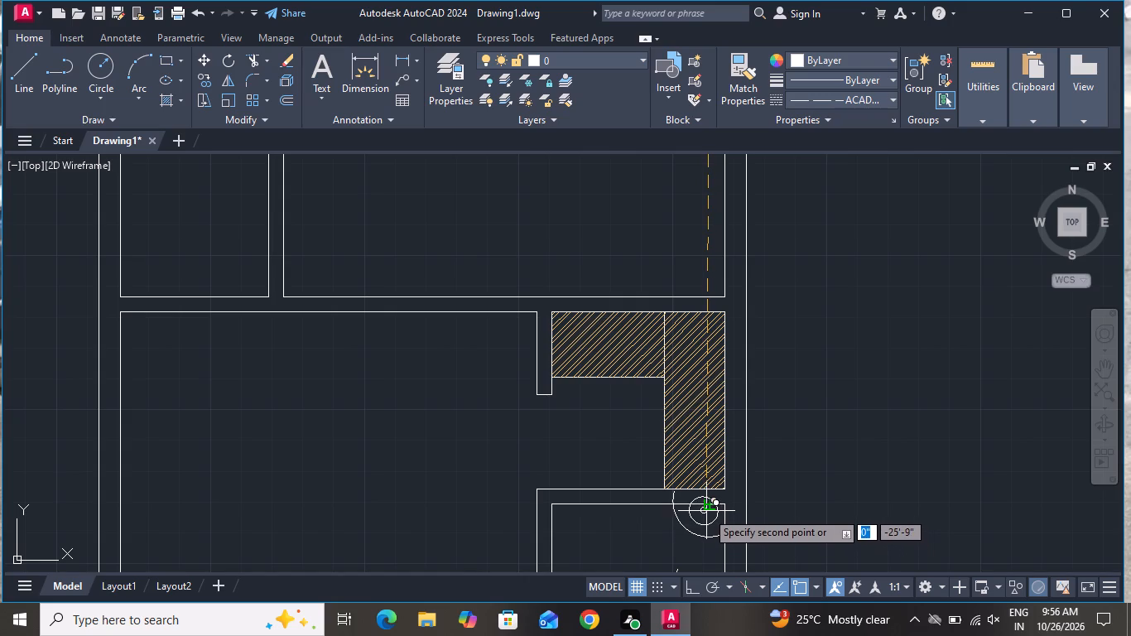
pyautogui.scroll(-1, 700, 495)
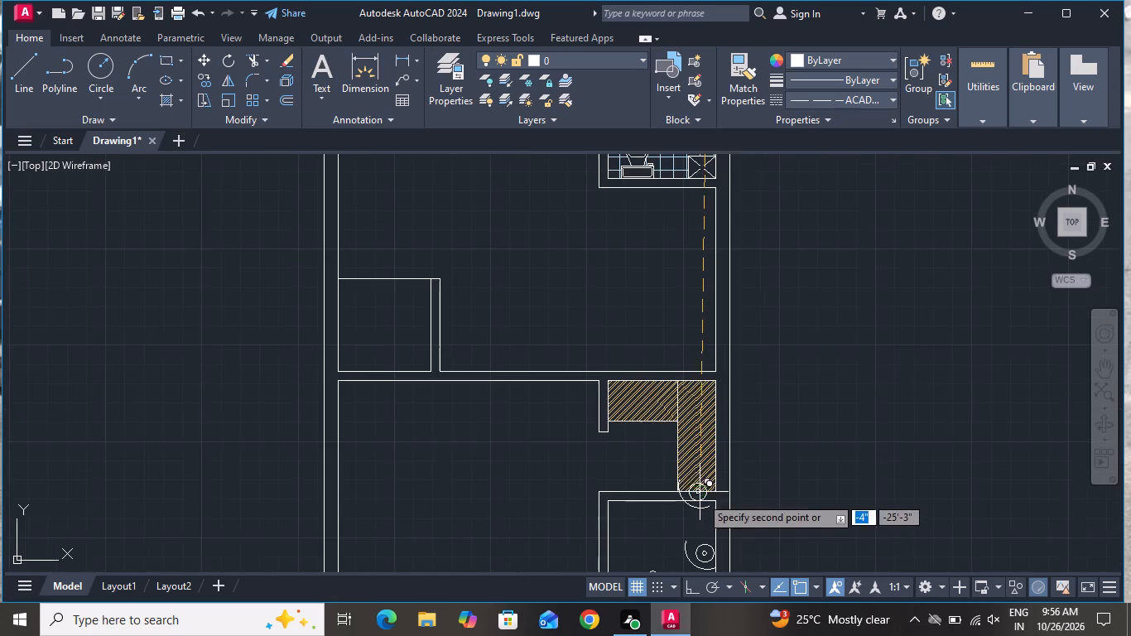
pyautogui.scroll(3, 702, 521)
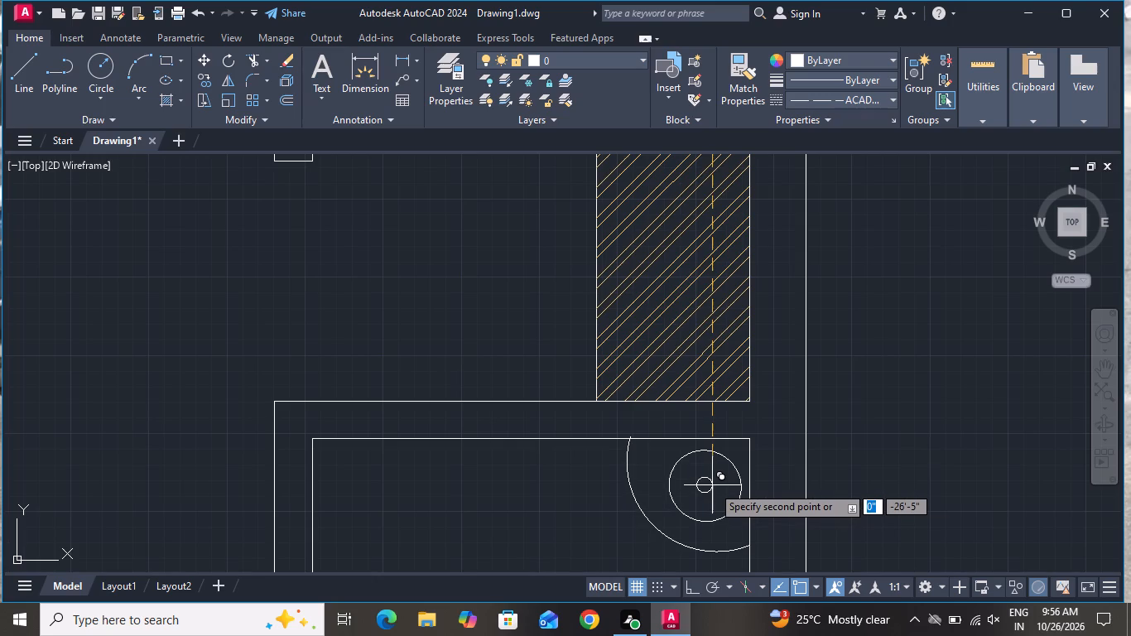
pyautogui.click(712, 485)
pyautogui.rightClick(833, 393)
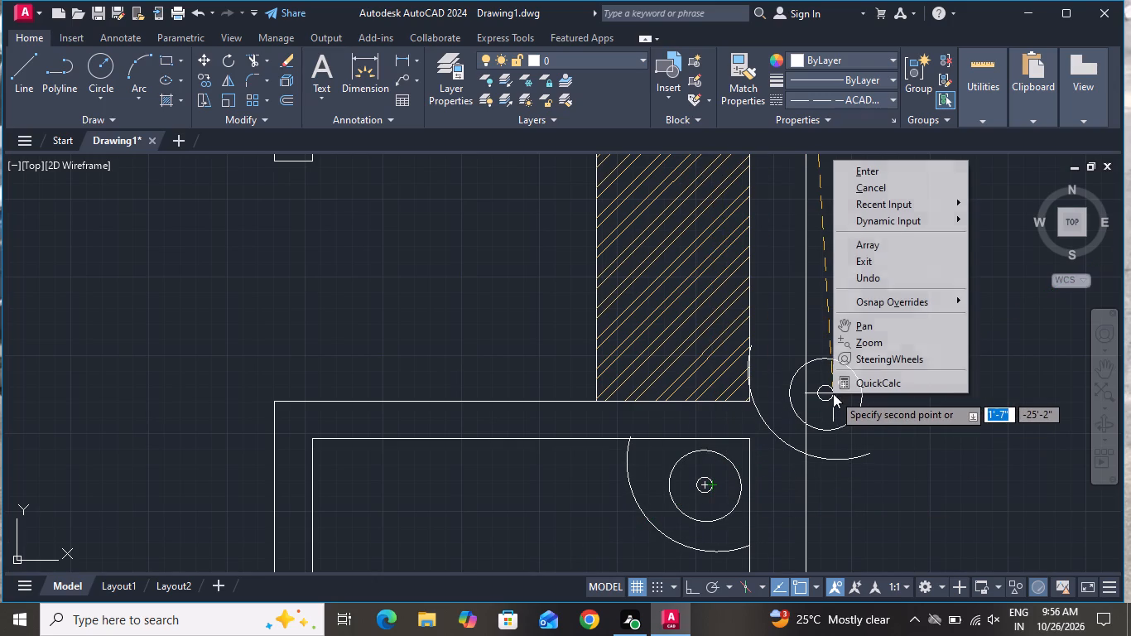
pyautogui.click(893, 179)
# Delete the lower, misplaced washbasin copy on the toilet room's right wall.
pyautogui.scroll(-2, 774, 302)
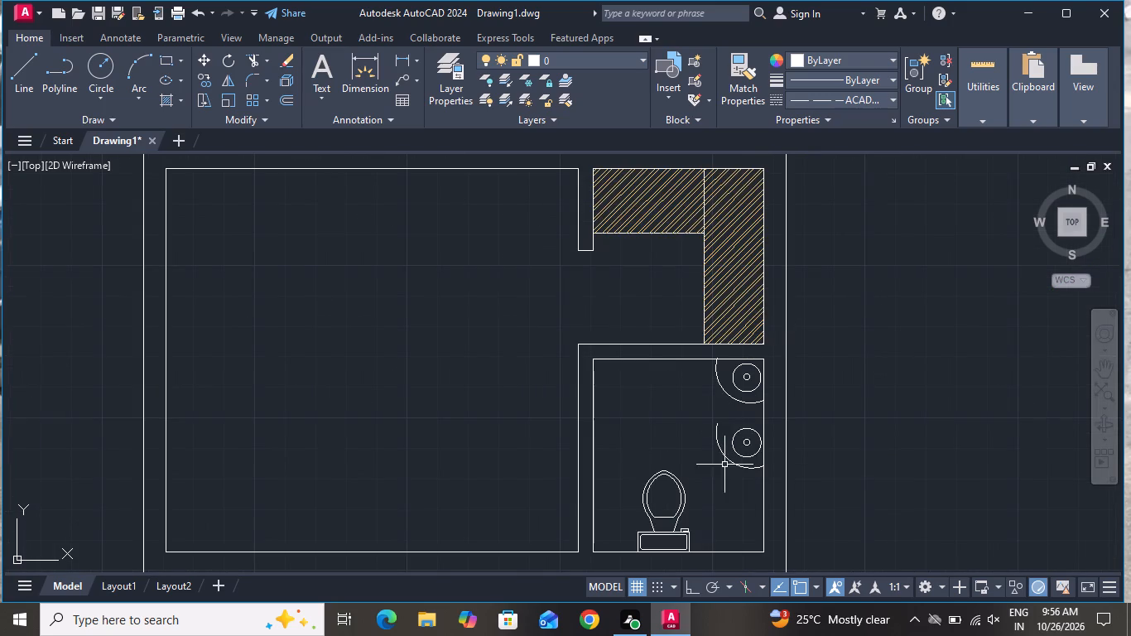
pyautogui.scroll(2, 755, 442)
pyautogui.click(749, 412)
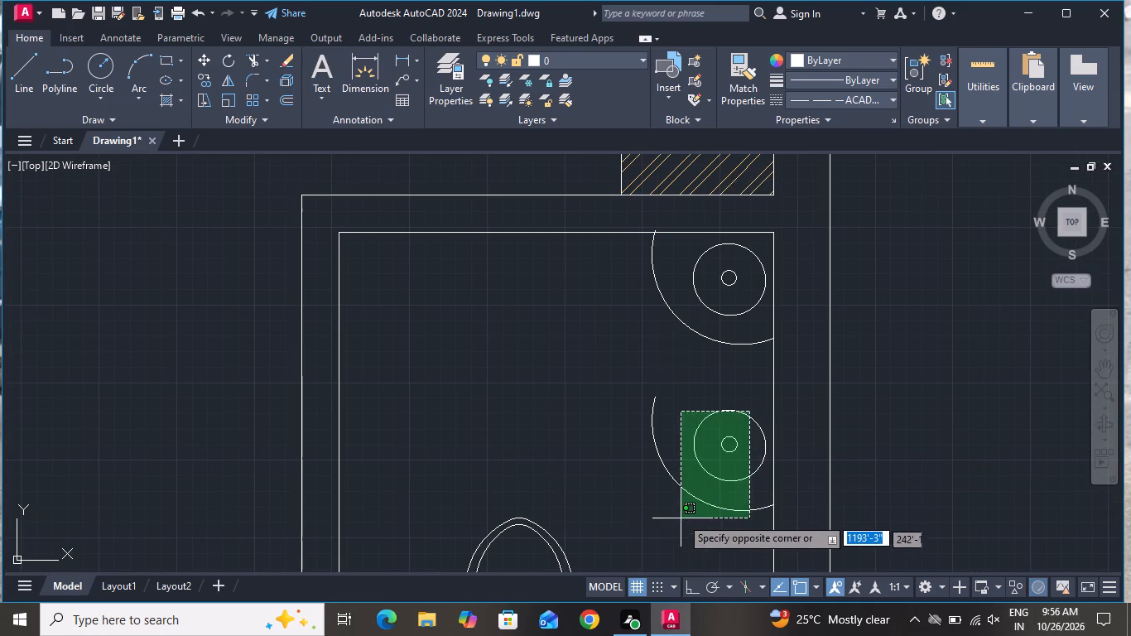
pyautogui.click(682, 514)
pyautogui.press('Delete')
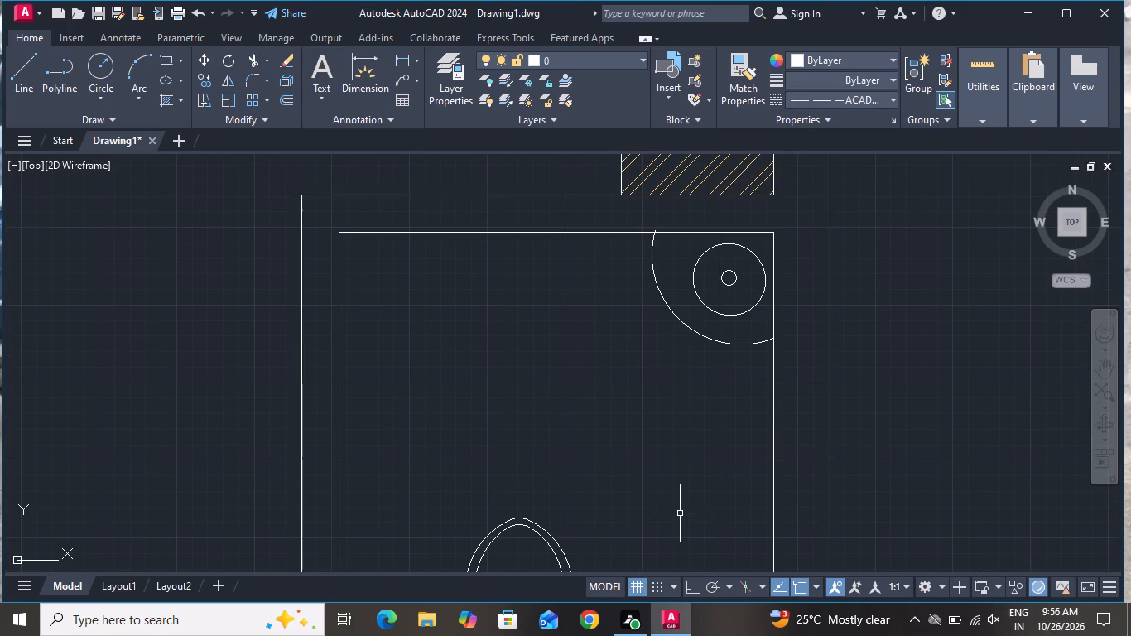
# Draw a short line across the toilet room's top wall, from its inner upper-left corner up to the outer wall line.
pyautogui.scroll(-2, 680, 513)
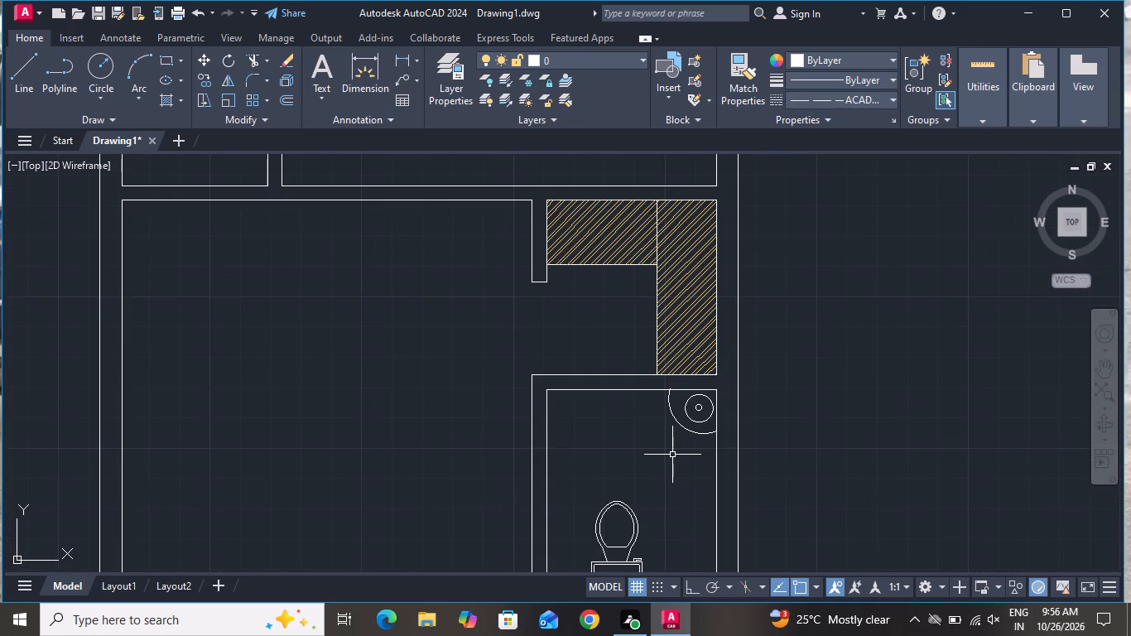
pyautogui.click(21, 82)
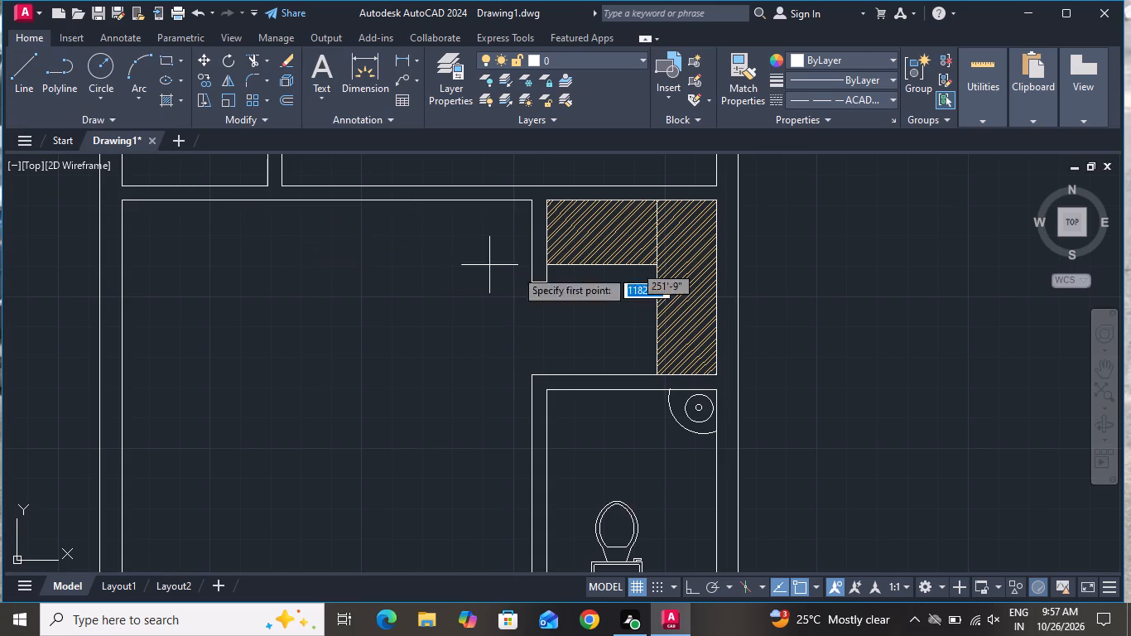
pyautogui.scroll(2, 570, 367)
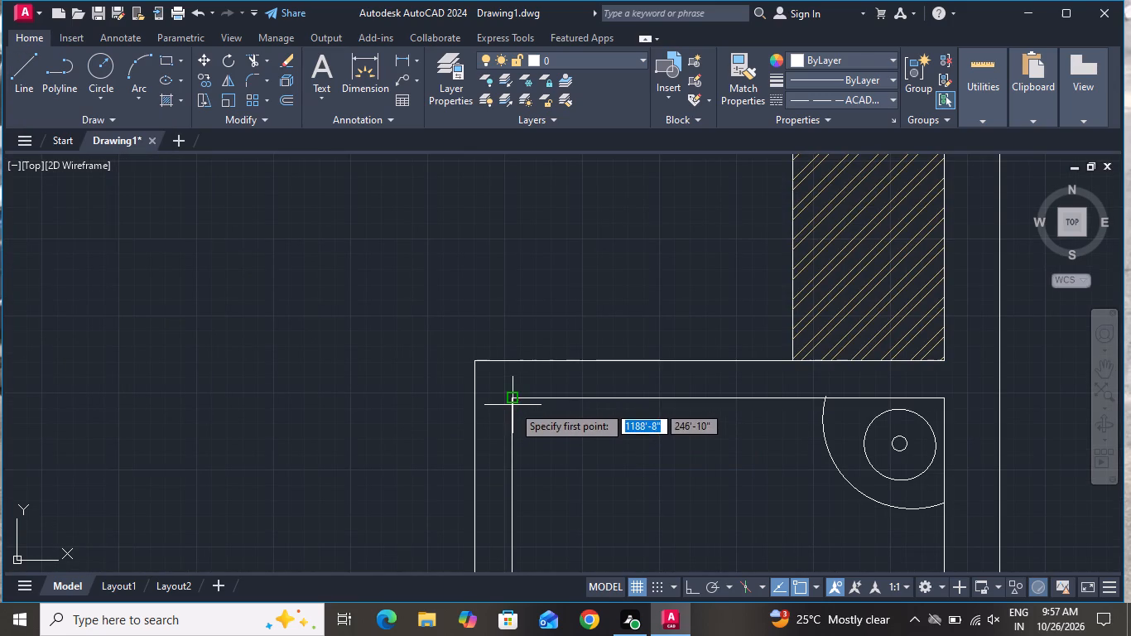
pyautogui.click(513, 405)
pyautogui.click(510, 360)
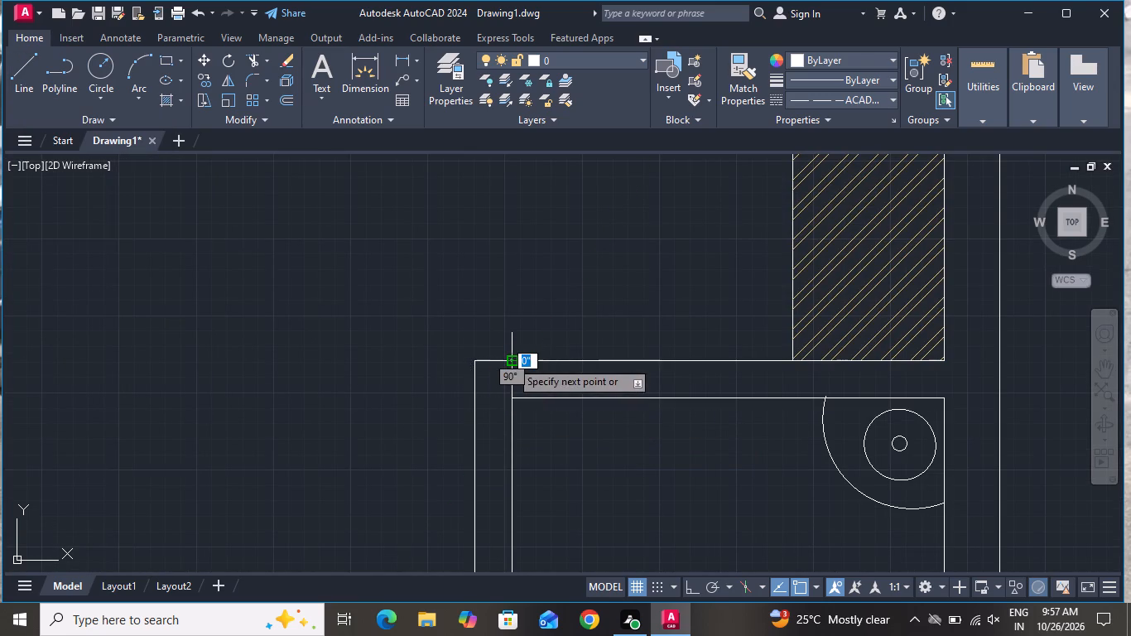
pyautogui.rightClick(513, 367)
pyautogui.click(573, 393)
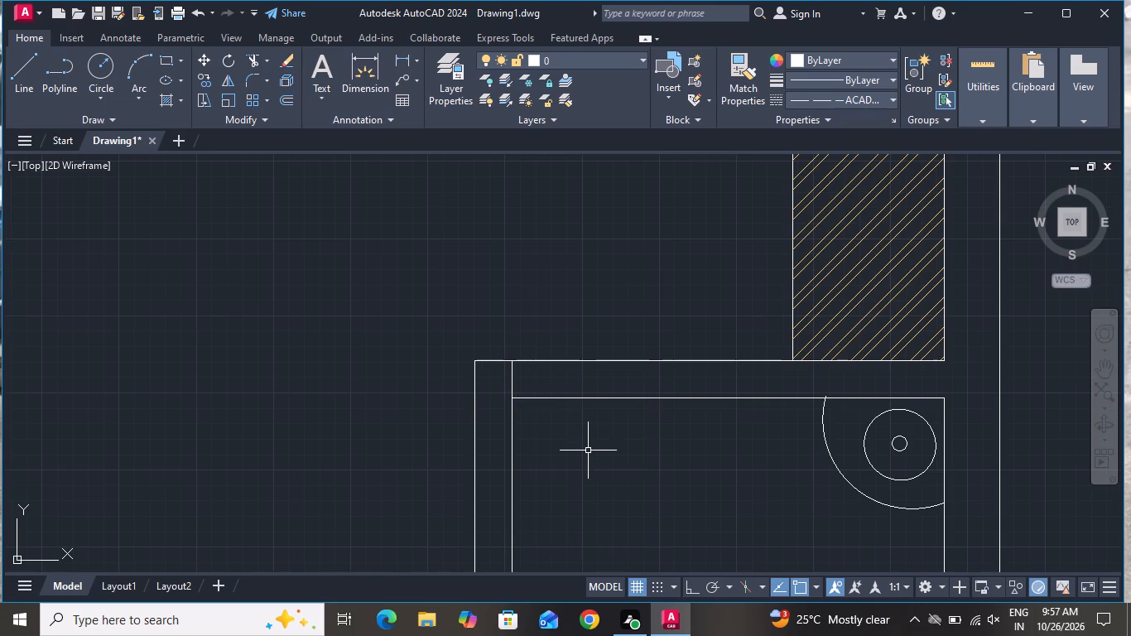
# Offset the short line across the top wall by 3" to the right for the first door jamb.
pyautogui.press('o')
pyautogui.press('space')
pyautogui.press('3')
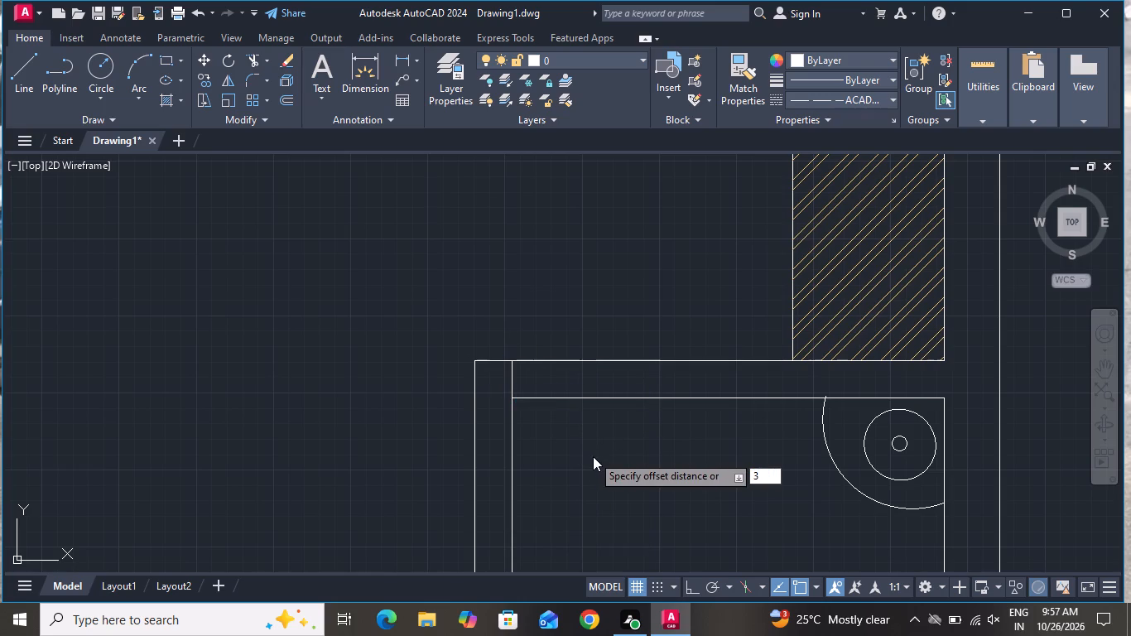
pyautogui.hotkey('shift', '"')
pyautogui.press('Return')
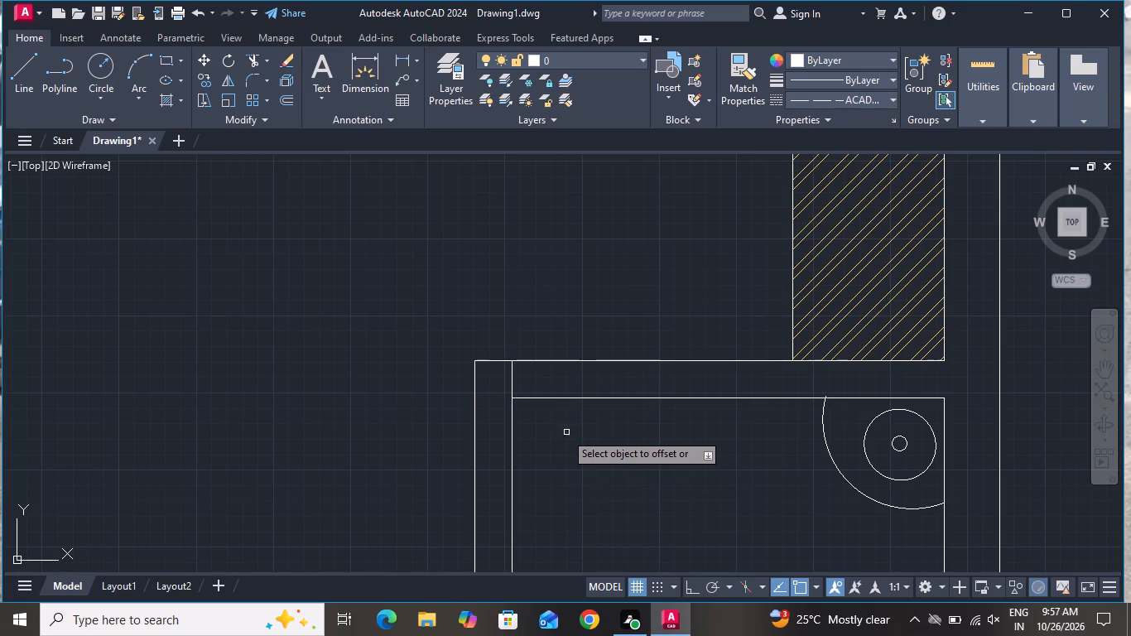
pyautogui.scroll(2, 544, 425)
pyautogui.click(460, 309)
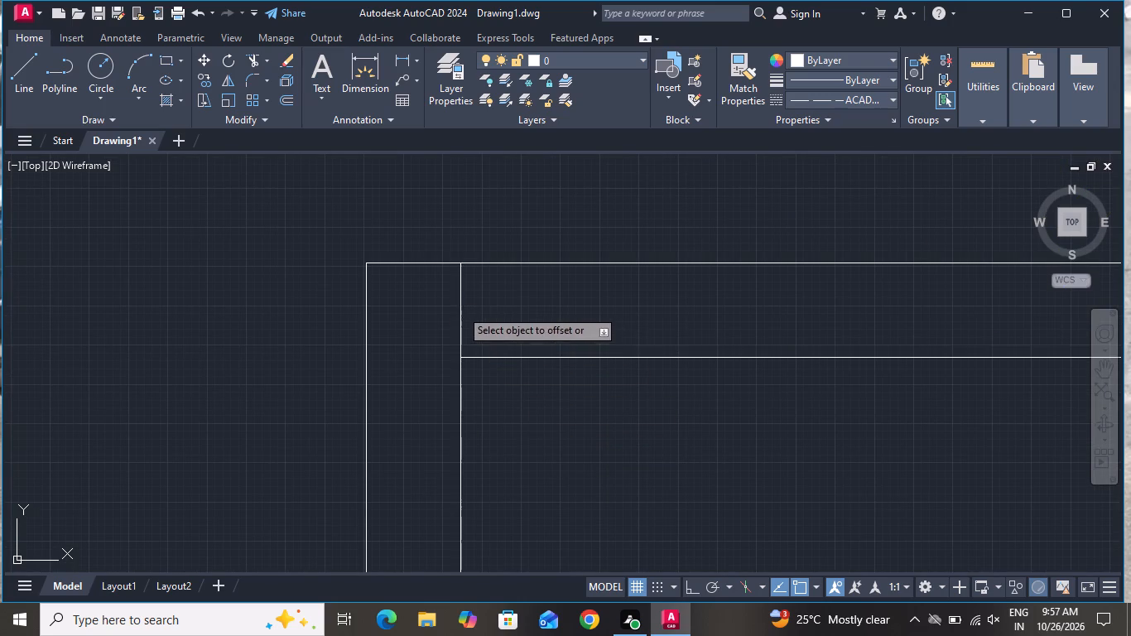
pyautogui.click(467, 309)
pyautogui.rightClick(467, 311)
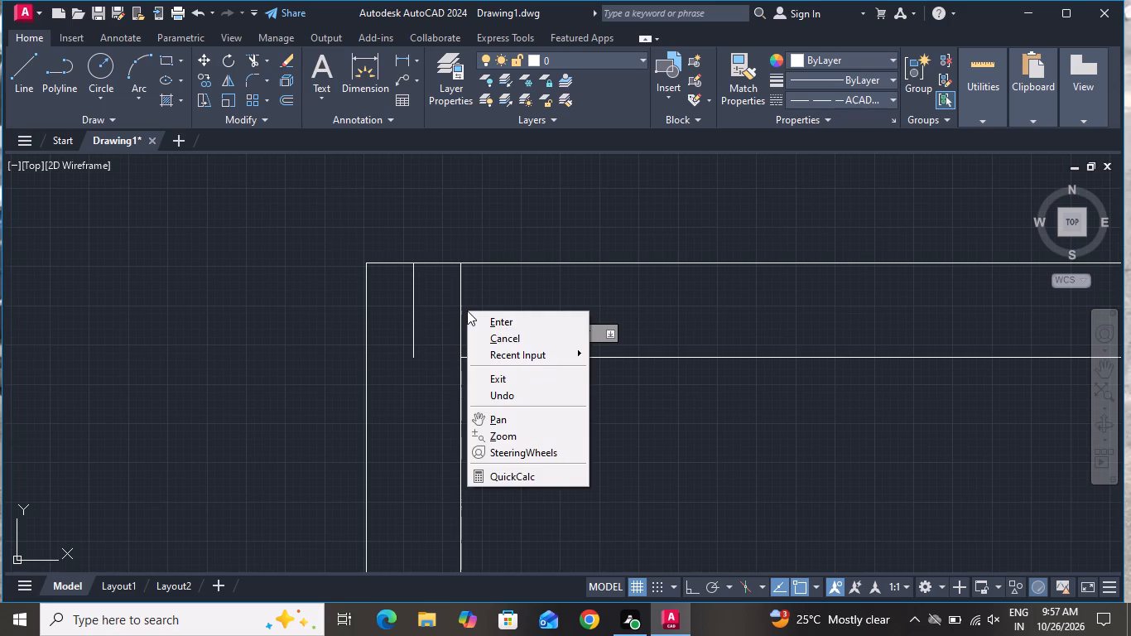
pyautogui.click(467, 311)
pyautogui.click(467, 310)
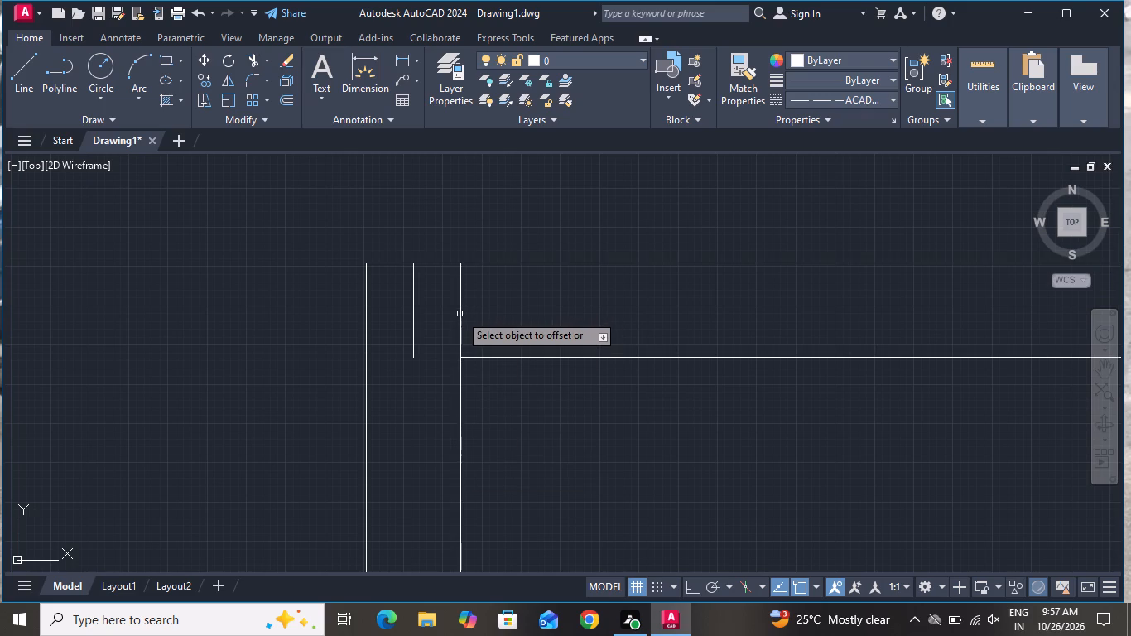
pyautogui.click(460, 314)
pyautogui.click(483, 320)
pyautogui.rightClick(482, 322)
pyautogui.click(506, 341)
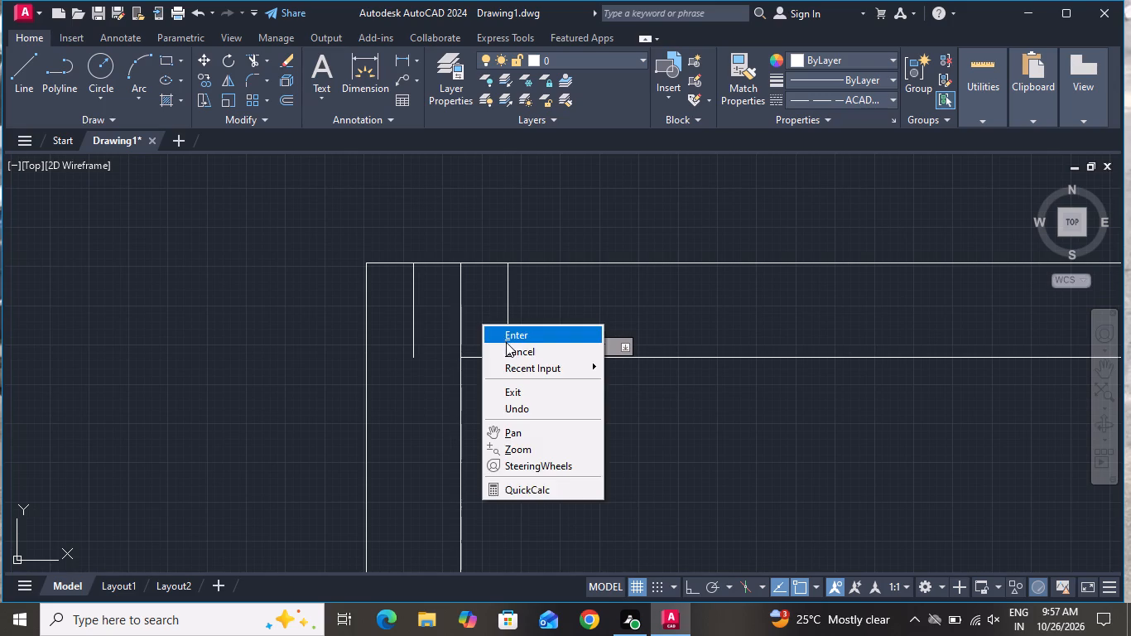
# Delete the stray offset line to the left of the toilet room's inner corner.
pyautogui.click(423, 337)
pyautogui.click(412, 356)
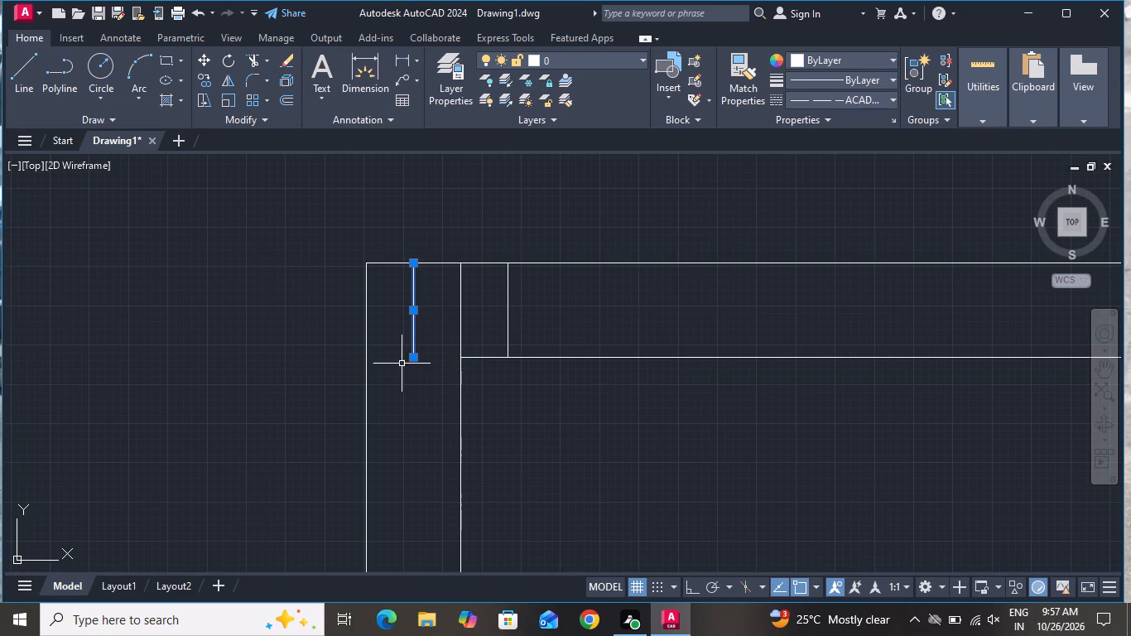
pyautogui.press('Delete')
# Offset the first jamb line 2'6" to the right to mark the other side of the door opening.
pyautogui.write("O 2'6")
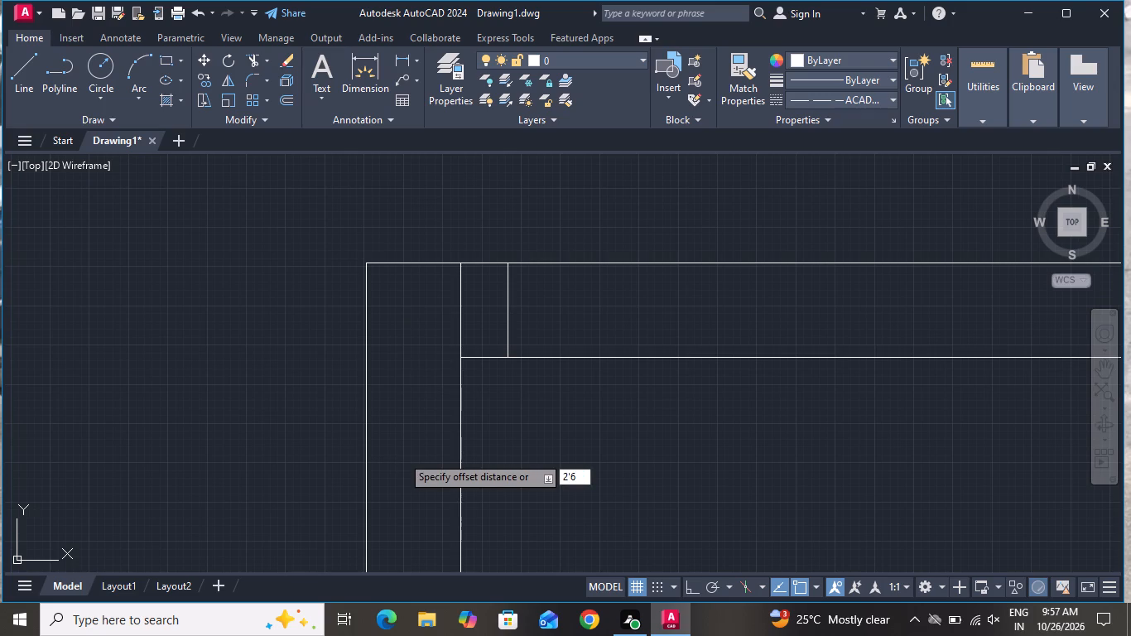
pyautogui.hotkey('shift', '"')
pyautogui.press('Return')
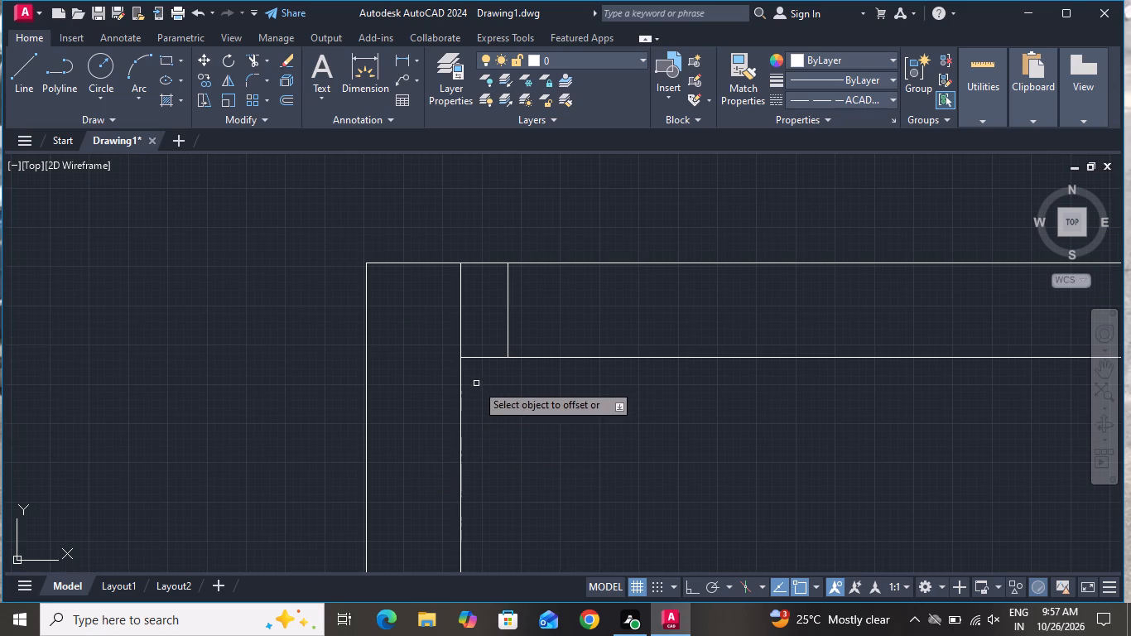
pyautogui.click(507, 322)
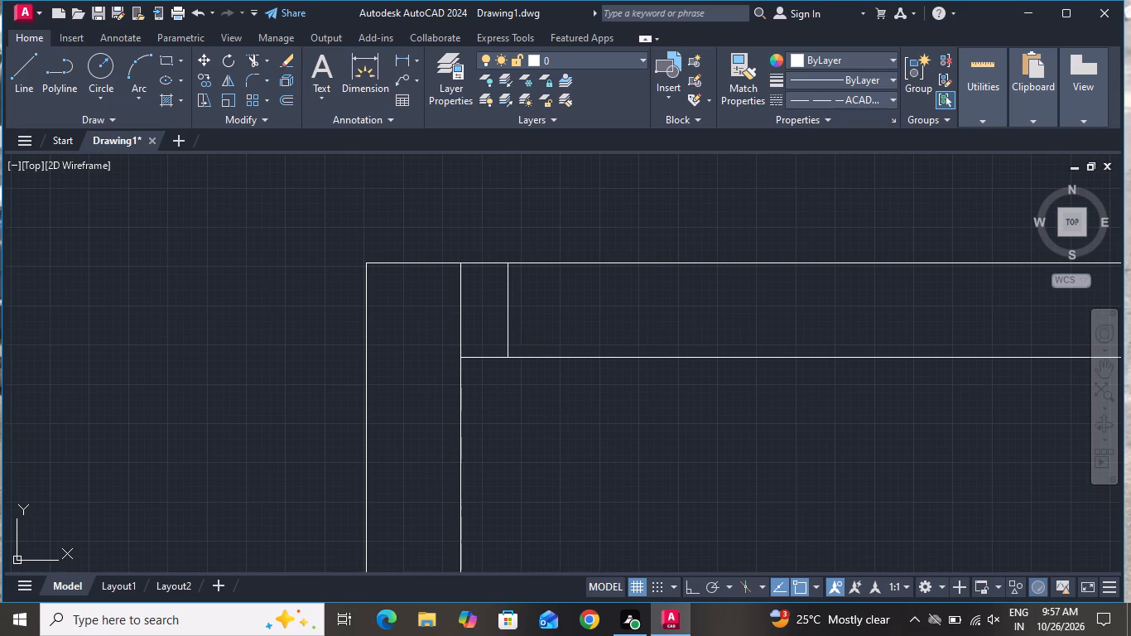
pyautogui.click(600, 321)
pyautogui.rightClick(590, 363)
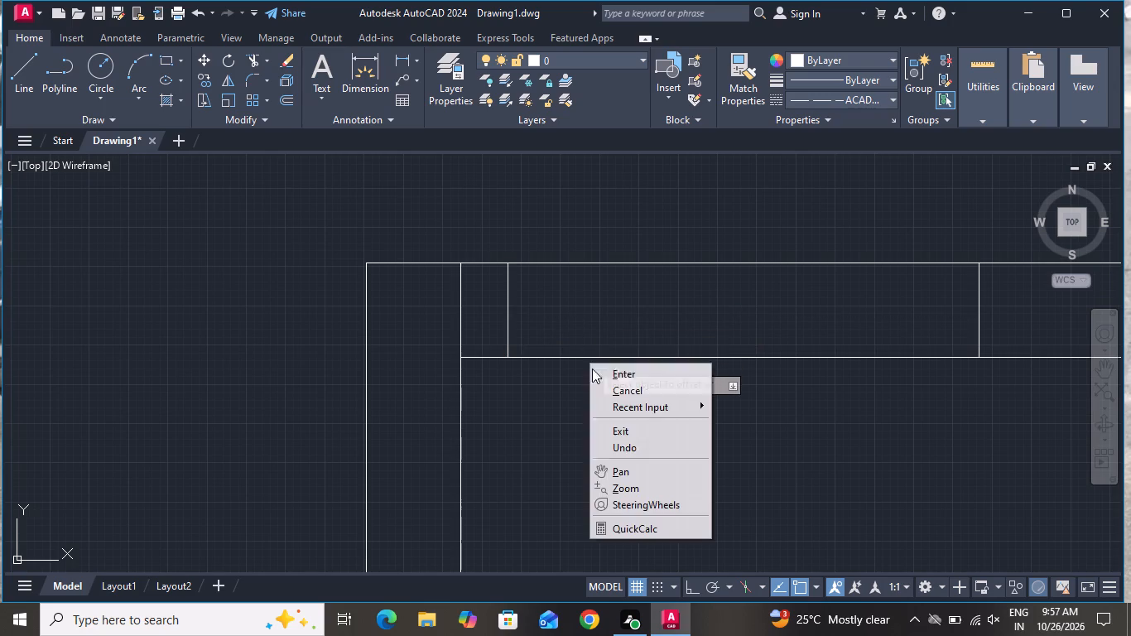
pyautogui.click(603, 387)
# Draw a 2'6" door-leaf line straight down from the midpoint of the left jamb line, with Ortho on.
pyautogui.click(13, 62)
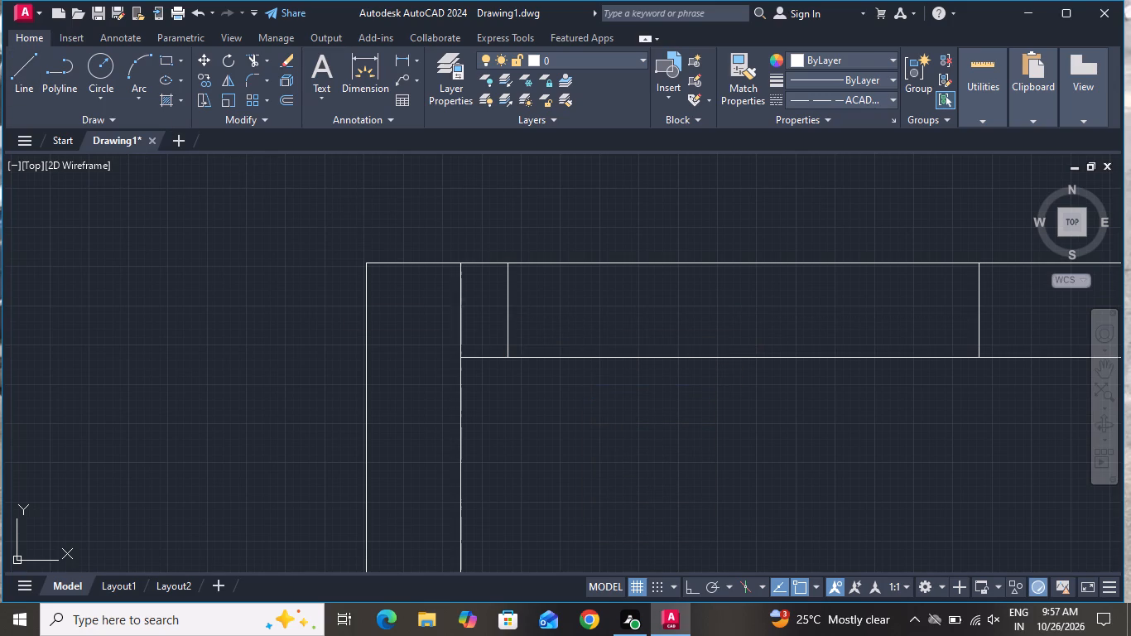
pyautogui.click(506, 313)
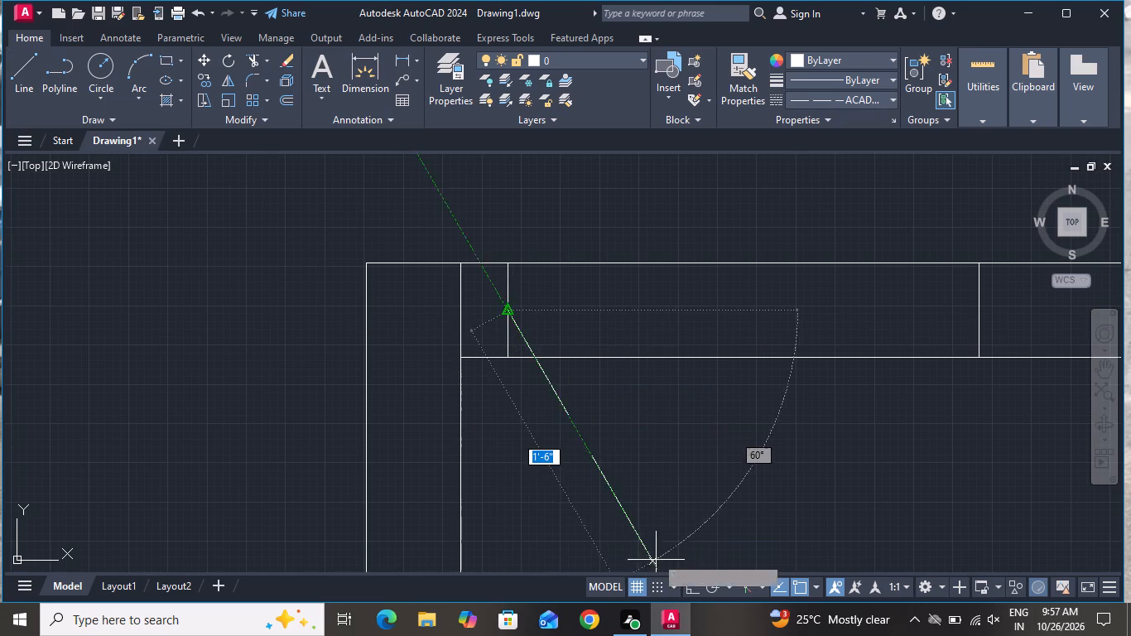
pyautogui.click(687, 590)
pyautogui.scroll(-2, 527, 369)
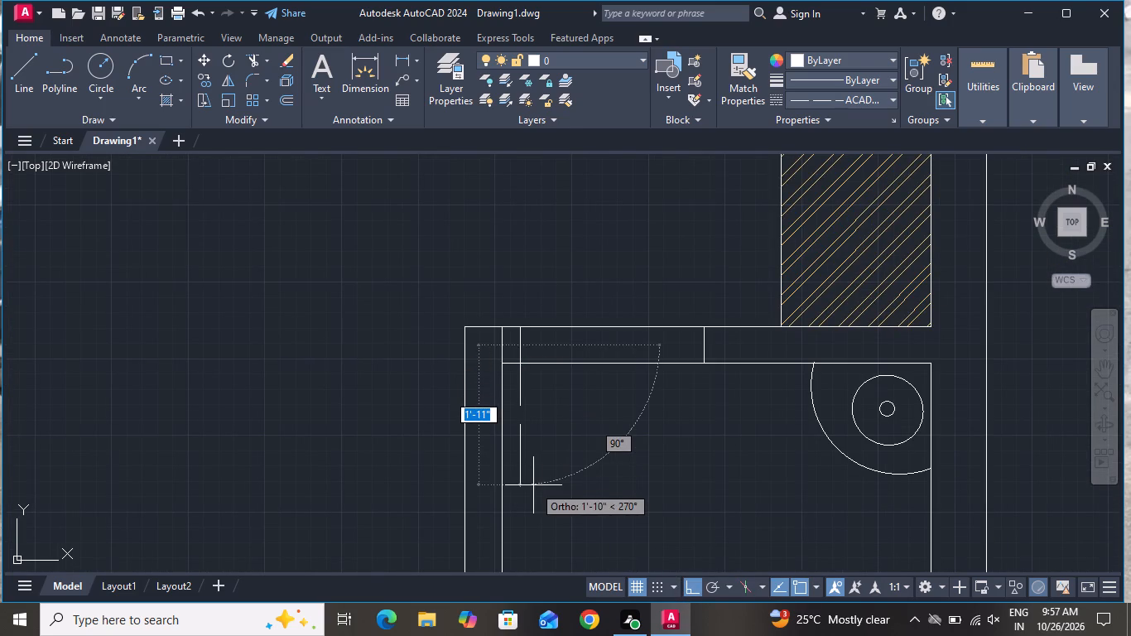
pyautogui.write("2'6")
pyautogui.hotkey('shift', '"')
pyautogui.press('Return')
pyautogui.rightClick(532, 486)
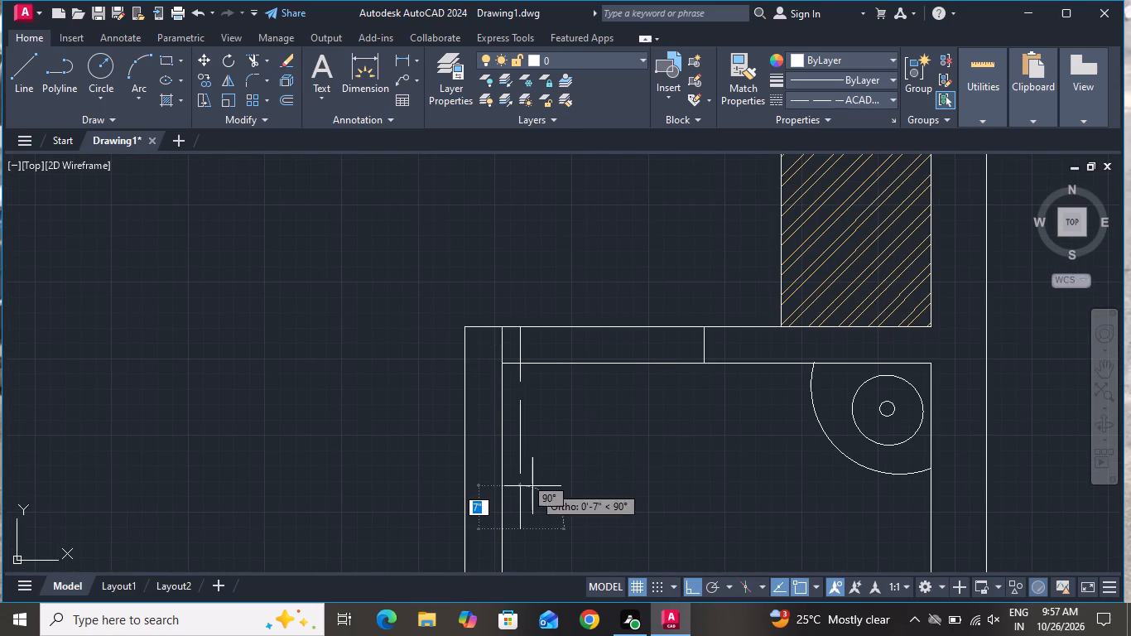
pyautogui.click(584, 325)
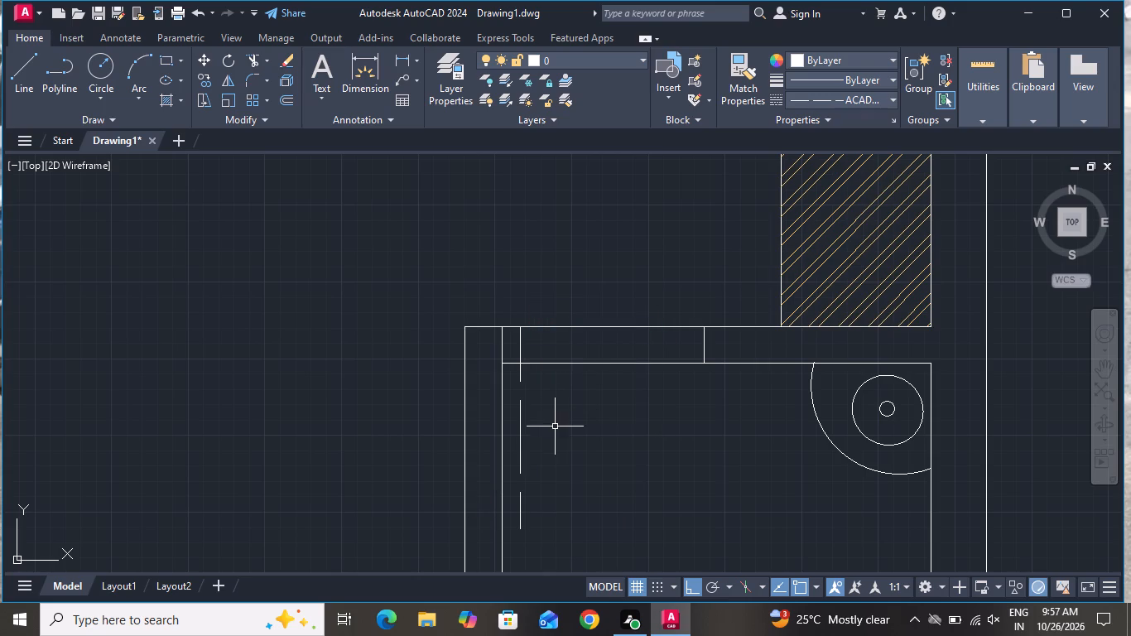
# Set the door-leaf line's linetype to ByLayer.
pyautogui.click(553, 426)
pyautogui.click(512, 473)
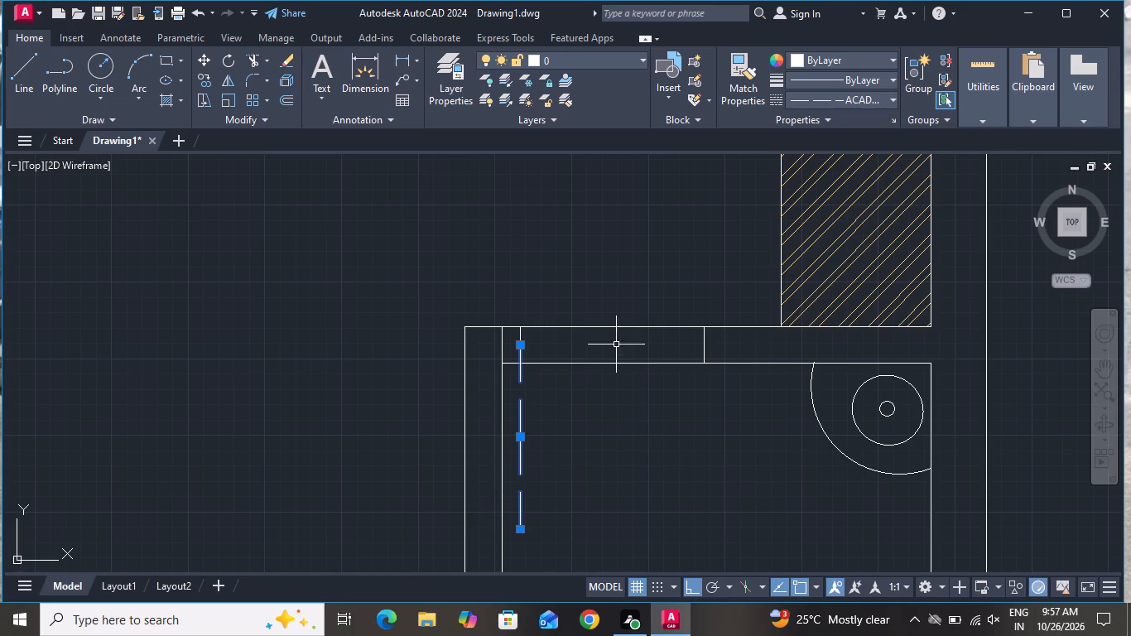
pyautogui.click(834, 100)
pyautogui.click(835, 118)
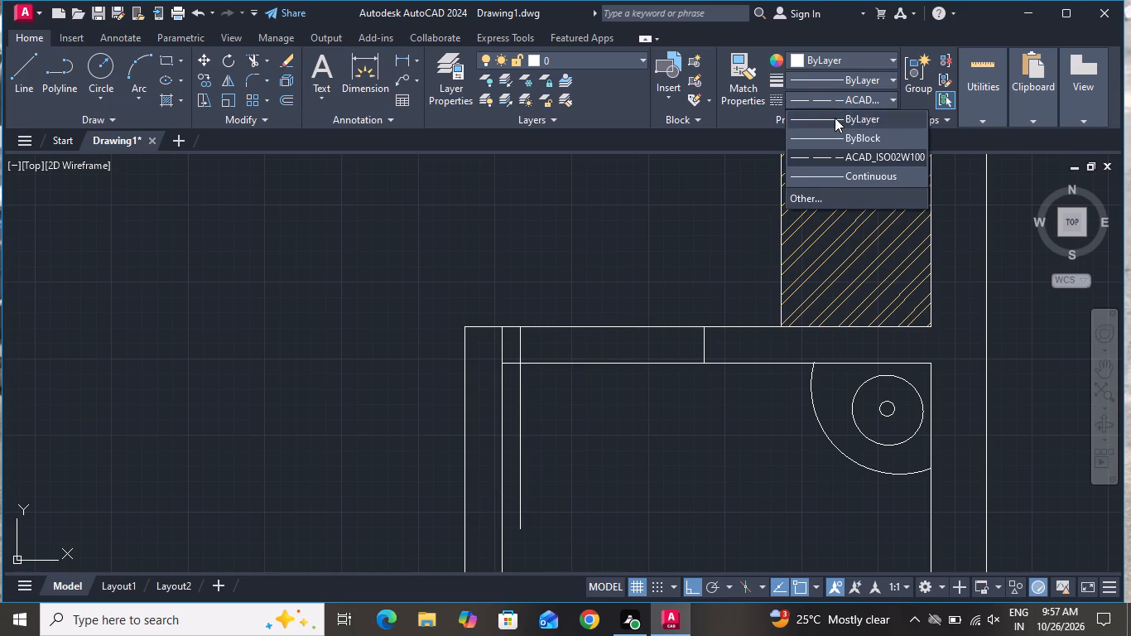
# Offset the door-leaf line 2" to the right to give the leaf its thickness.
pyautogui.write('O 2')
pyautogui.hotkey('shift', '"')
pyautogui.press('Return')
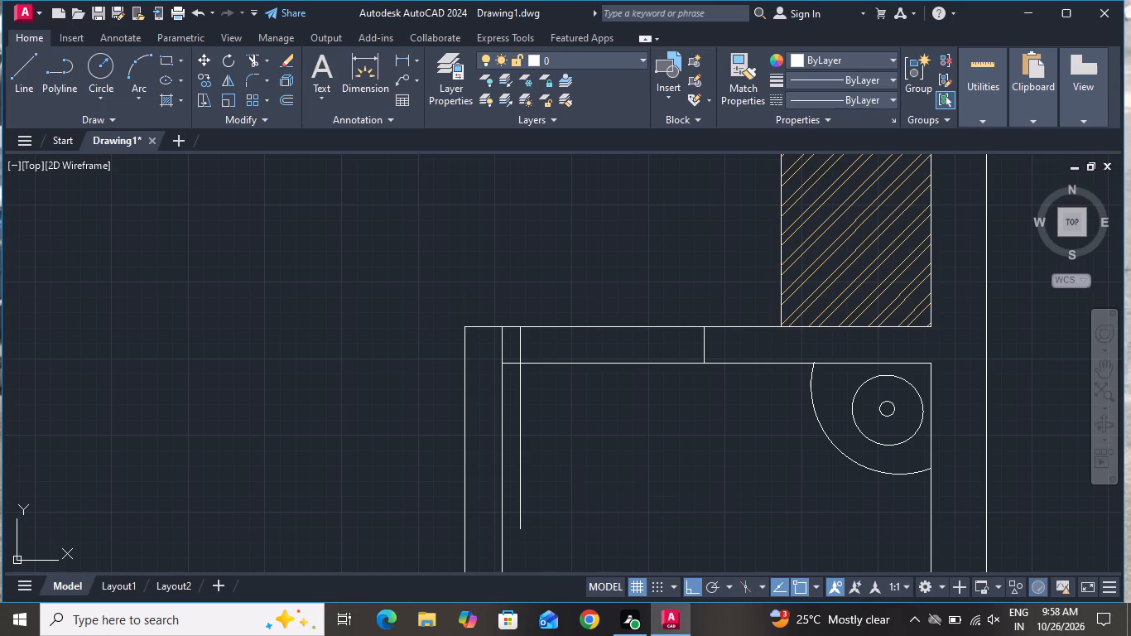
pyautogui.click(566, 464)
pyautogui.rightClick(566, 464)
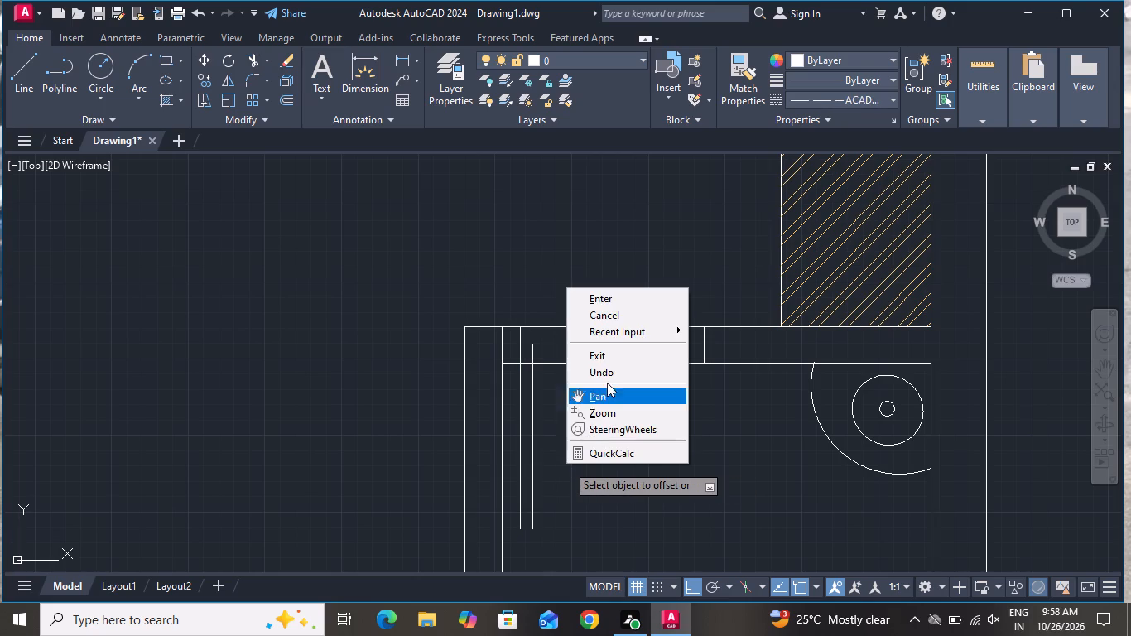
pyautogui.click(624, 317)
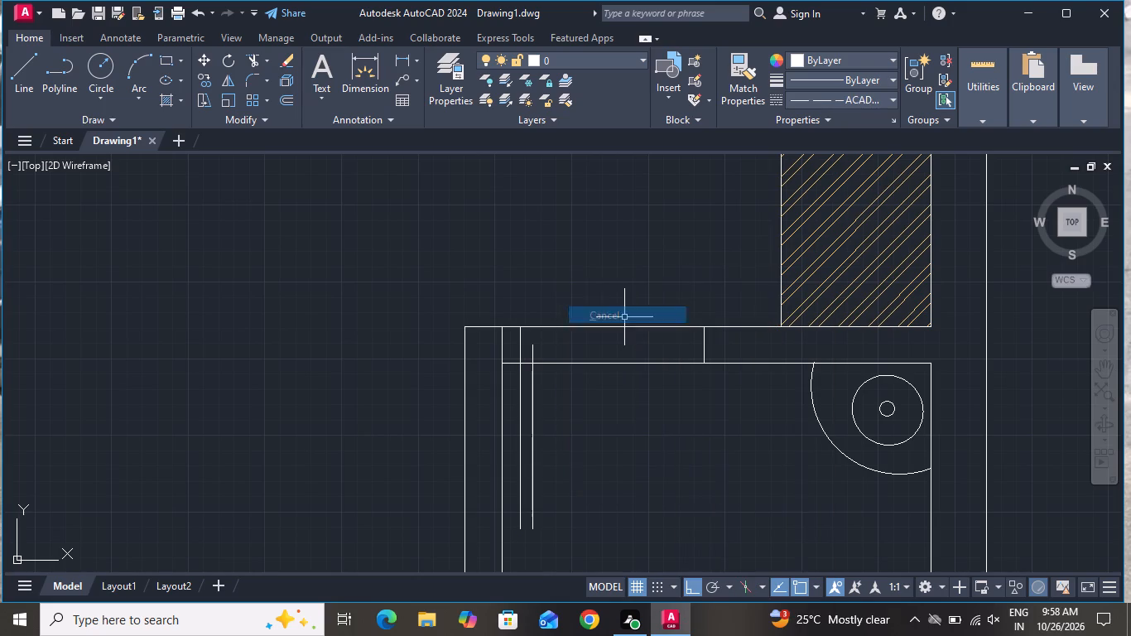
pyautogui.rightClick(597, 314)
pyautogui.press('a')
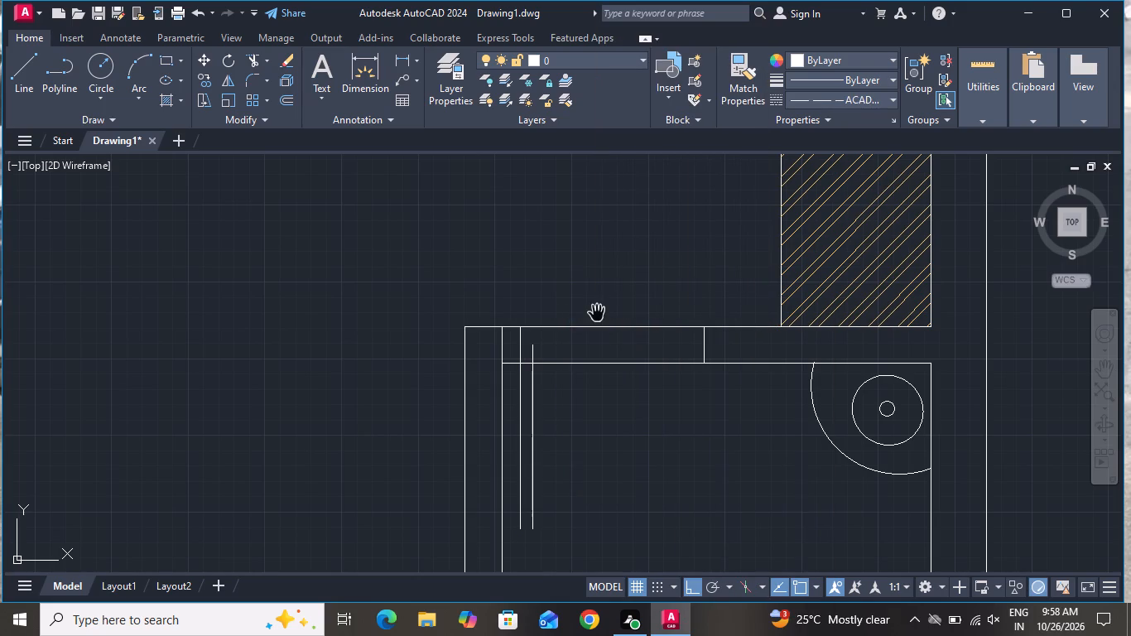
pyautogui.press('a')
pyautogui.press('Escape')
# Draw a three-point door-swing arc from the right jamb's midpoint through the offset leaf line's lower end to the original leaf line's end.
pyautogui.press('a')
pyautogui.press('space')
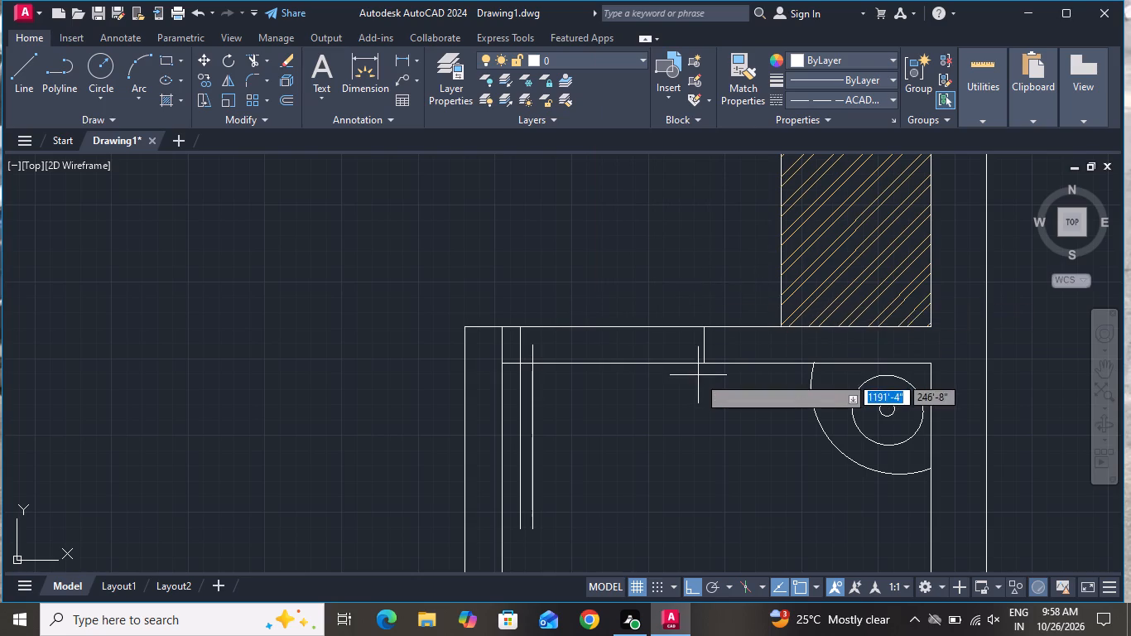
pyautogui.scroll(2, 702, 381)
pyautogui.click(703, 288)
pyautogui.scroll(-2, 472, 466)
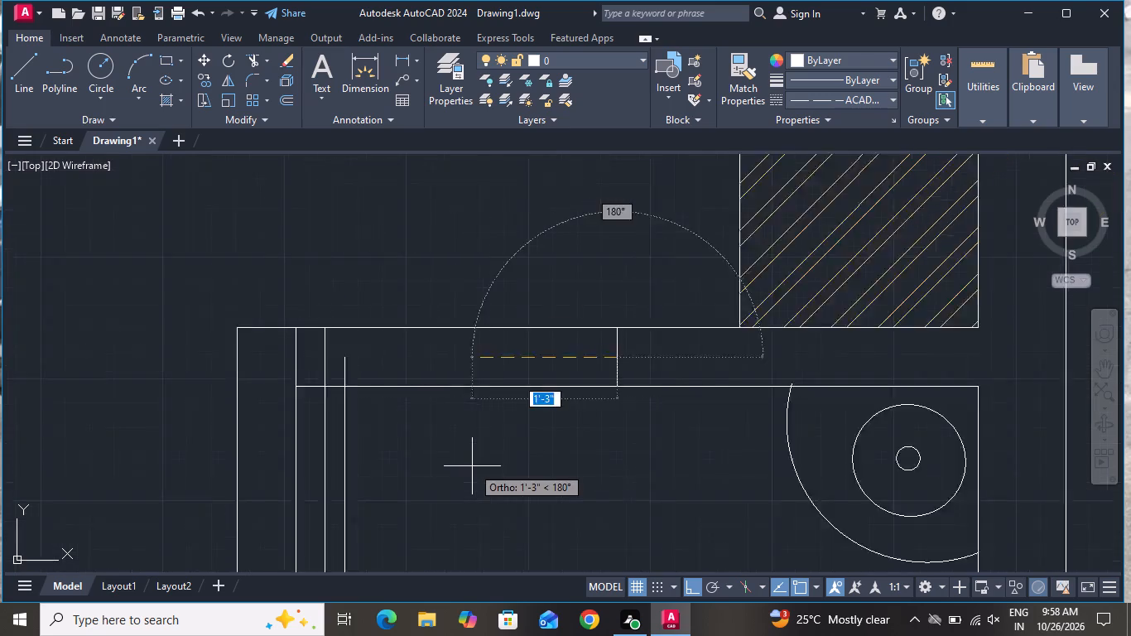
pyautogui.scroll(-2, 472, 466)
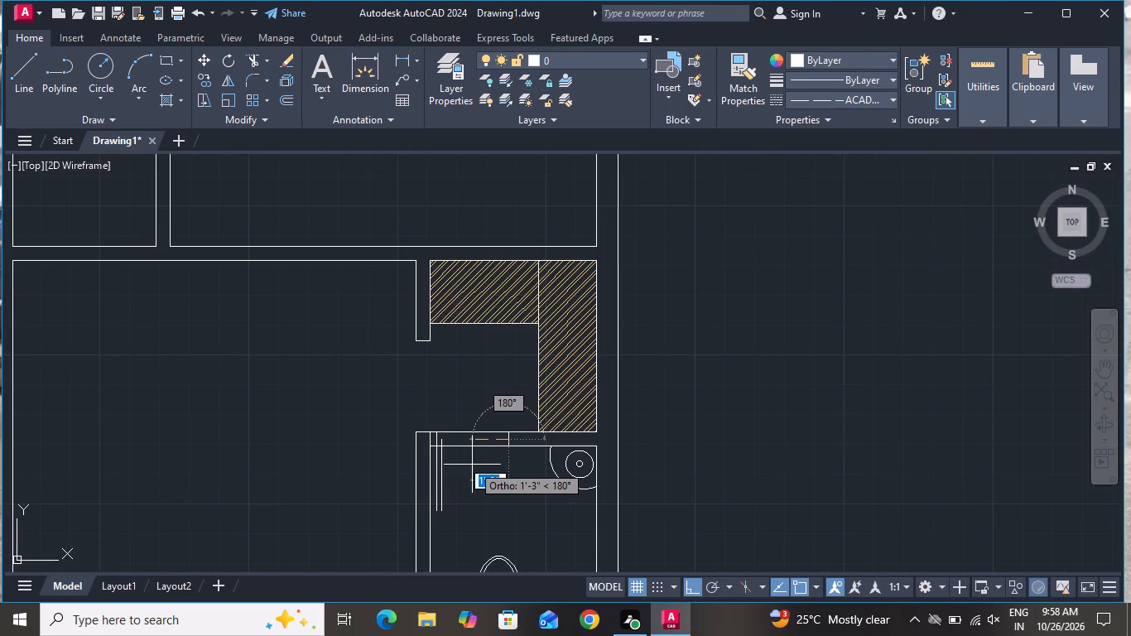
pyautogui.scroll(-1, 472, 465)
pyautogui.scroll(4, 455, 503)
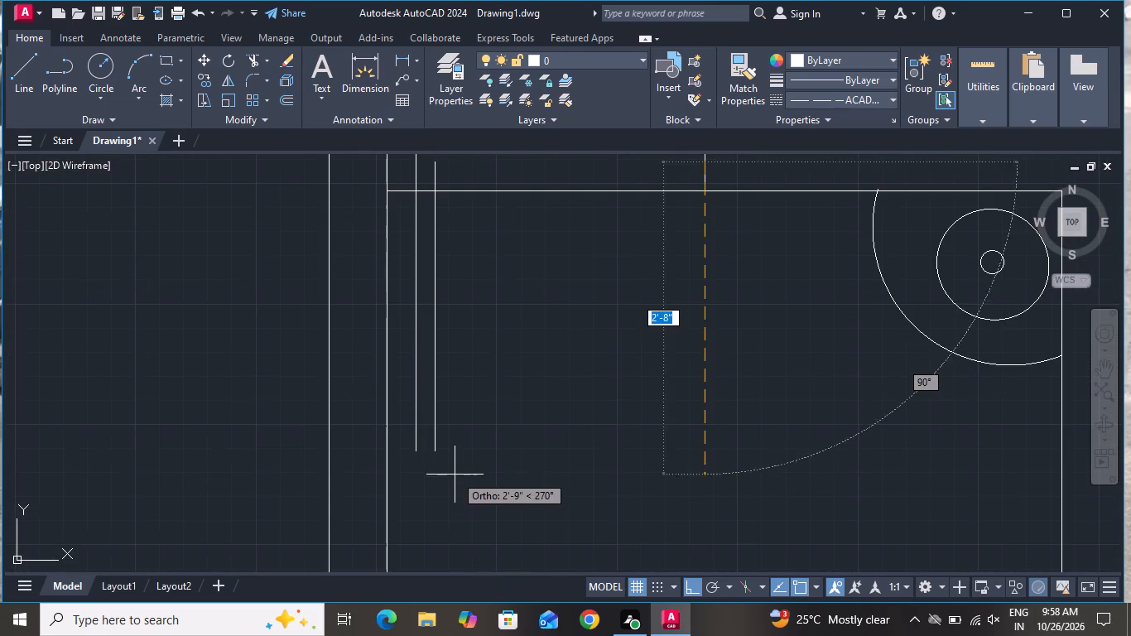
pyautogui.click(432, 449)
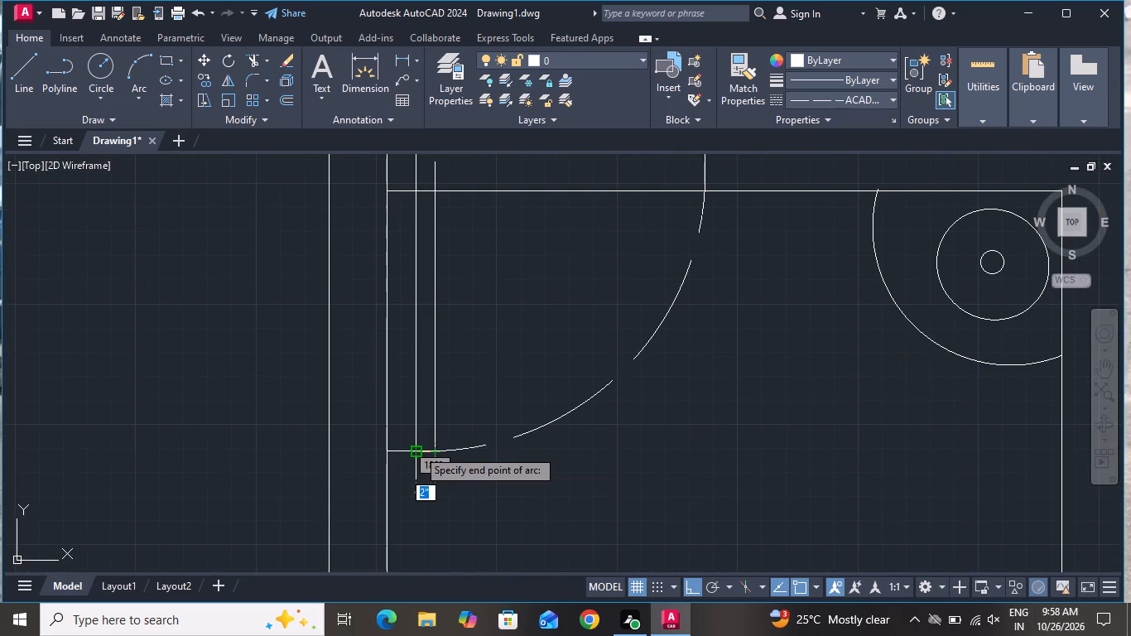
pyautogui.click(416, 449)
# Set the door-swing arc's linetype to ByLayer.
pyautogui.click(533, 404)
pyautogui.click(479, 479)
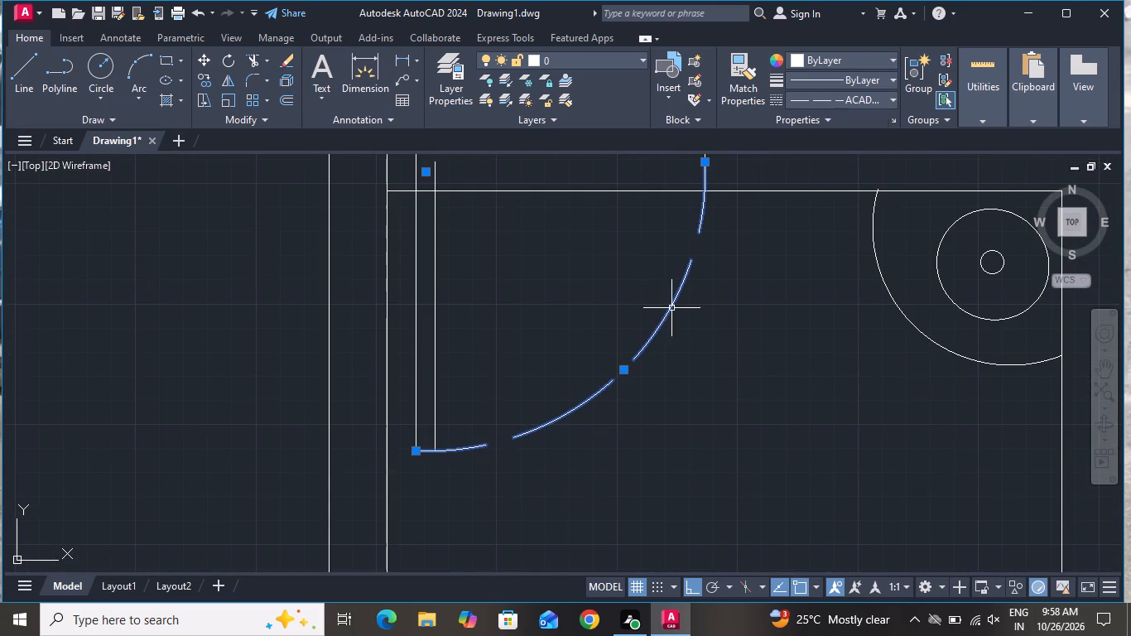
pyautogui.click(846, 101)
pyautogui.click(836, 117)
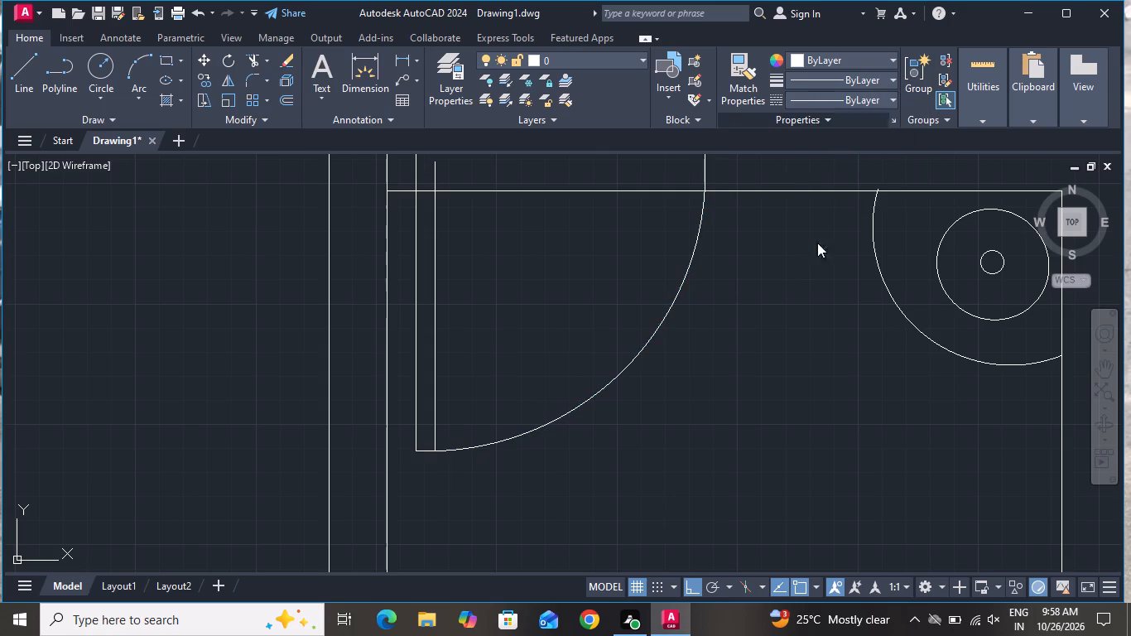
# Draw a short horizontal line closing the top of the door leaf, from the offset line's upper end to the left jamb.
pyautogui.scroll(-1, 782, 333)
pyautogui.click(32, 85)
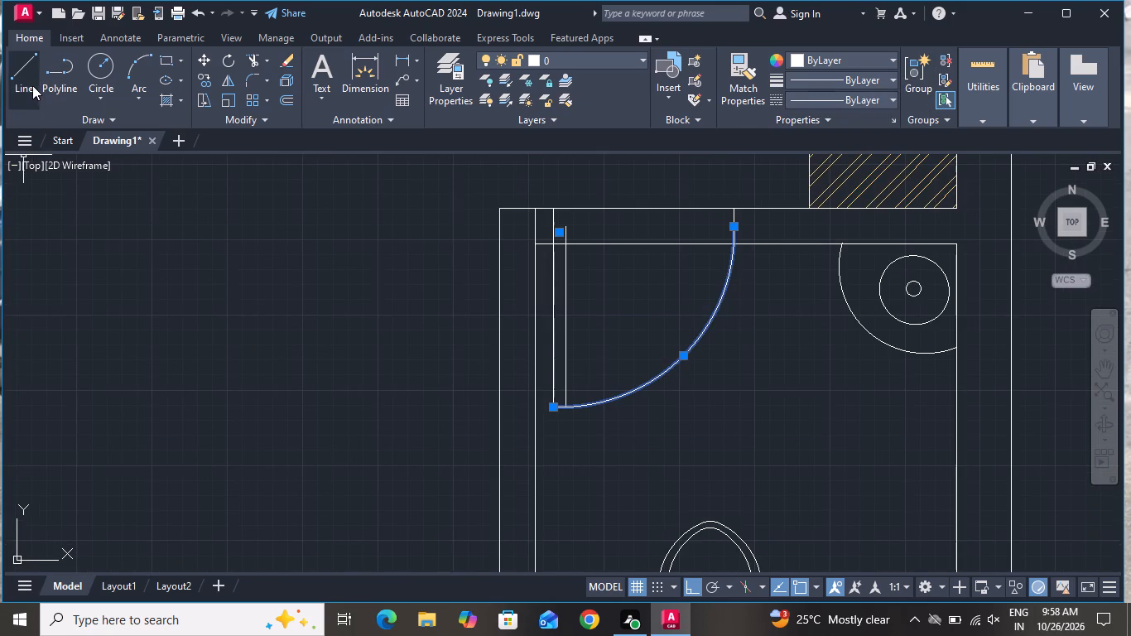
pyautogui.scroll(-1, 77, 198)
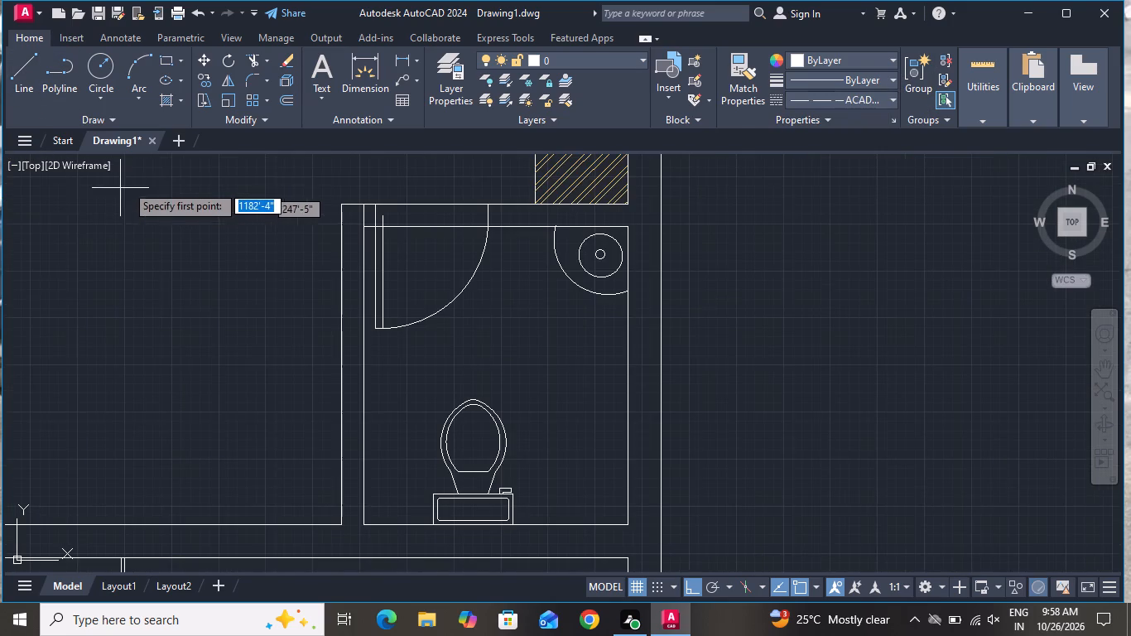
pyautogui.scroll(2, 358, 167)
pyautogui.scroll(1, 392, 255)
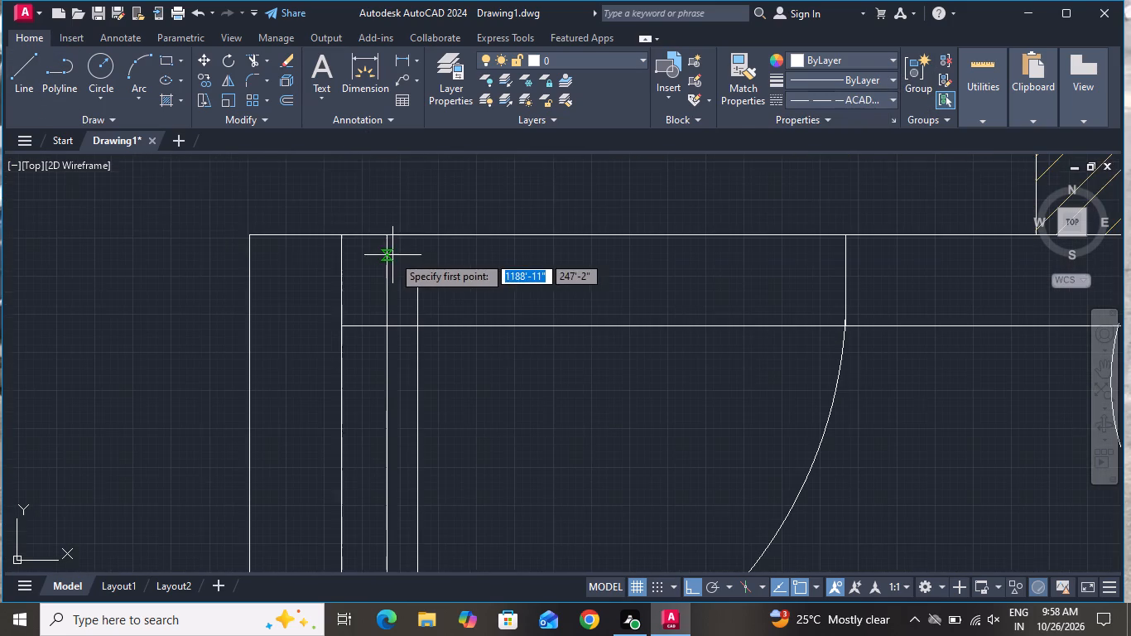
pyautogui.click(420, 284)
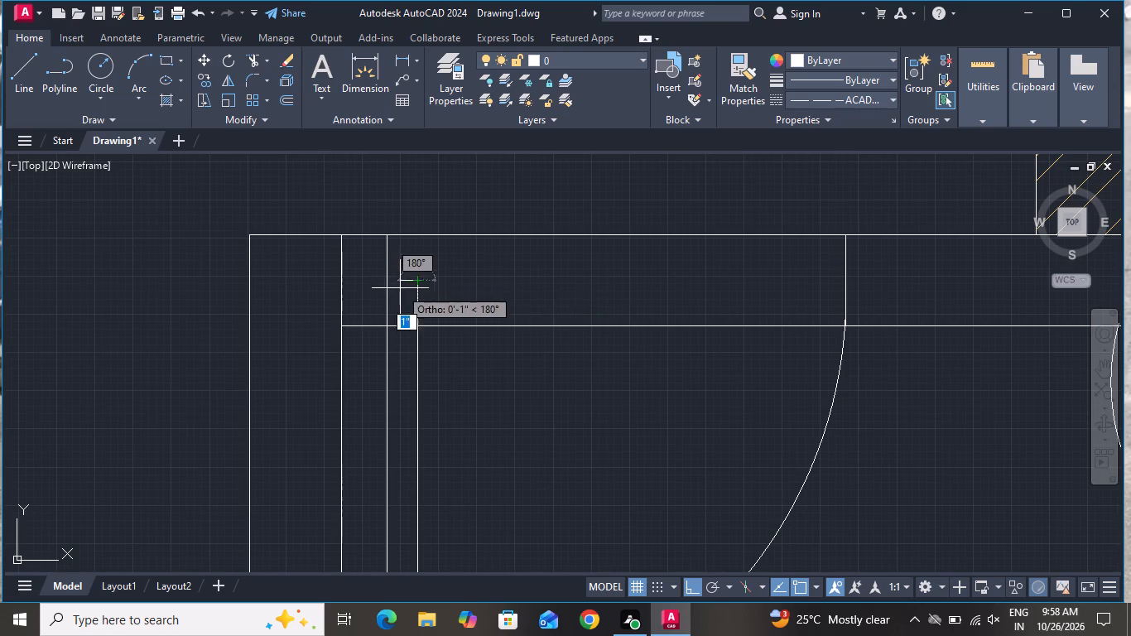
pyautogui.click(386, 282)
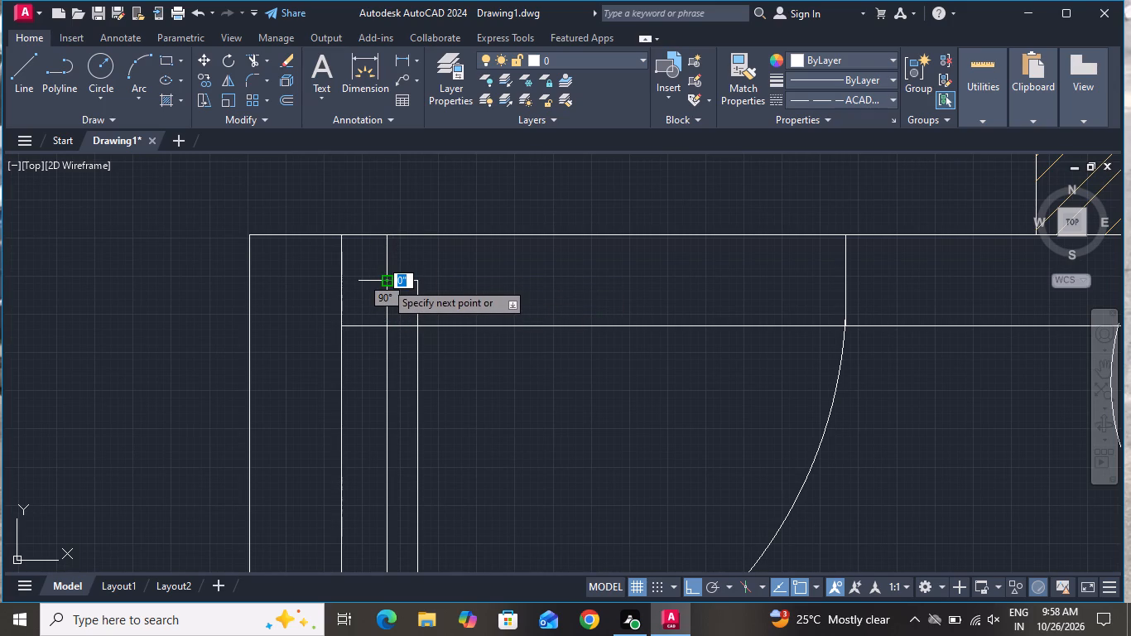
pyautogui.rightClick(385, 282)
pyautogui.click(407, 303)
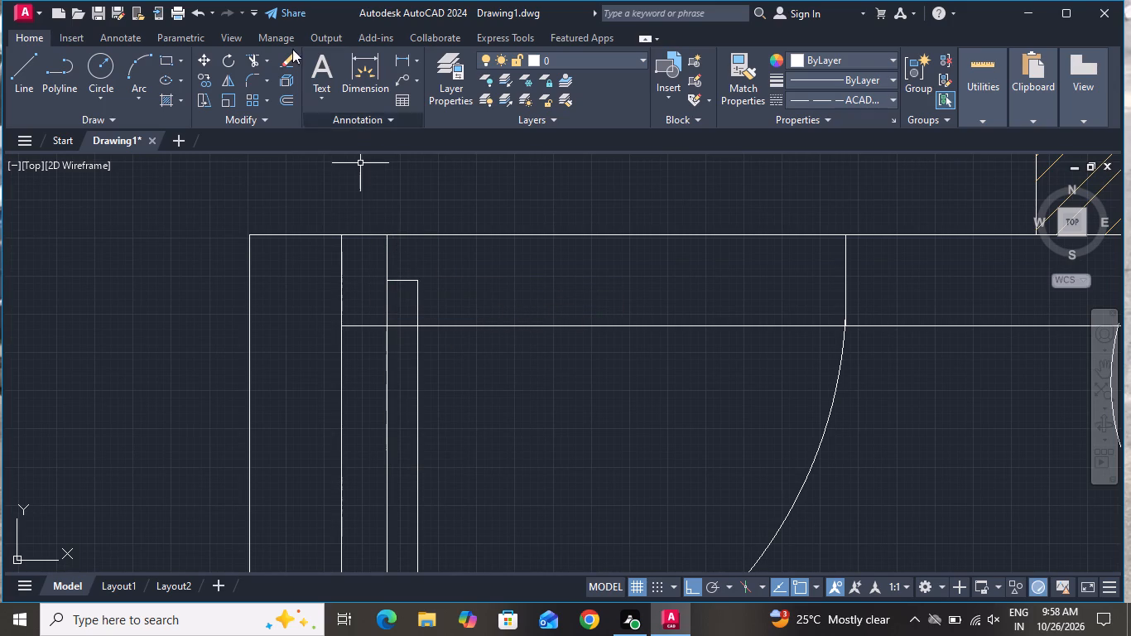
# Trim the line segment at the door leaf's top and the two wall lines crossing the bathroom door opening.
pyautogui.click(253, 65)
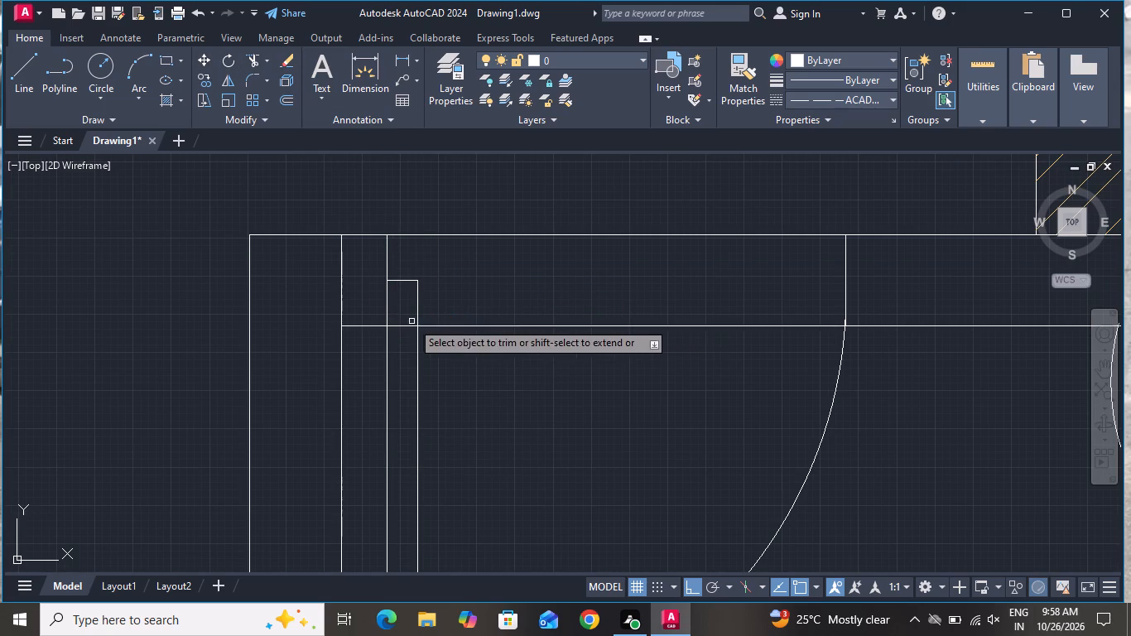
pyautogui.scroll(2, 409, 320)
pyautogui.click(387, 278)
pyautogui.click(320, 287)
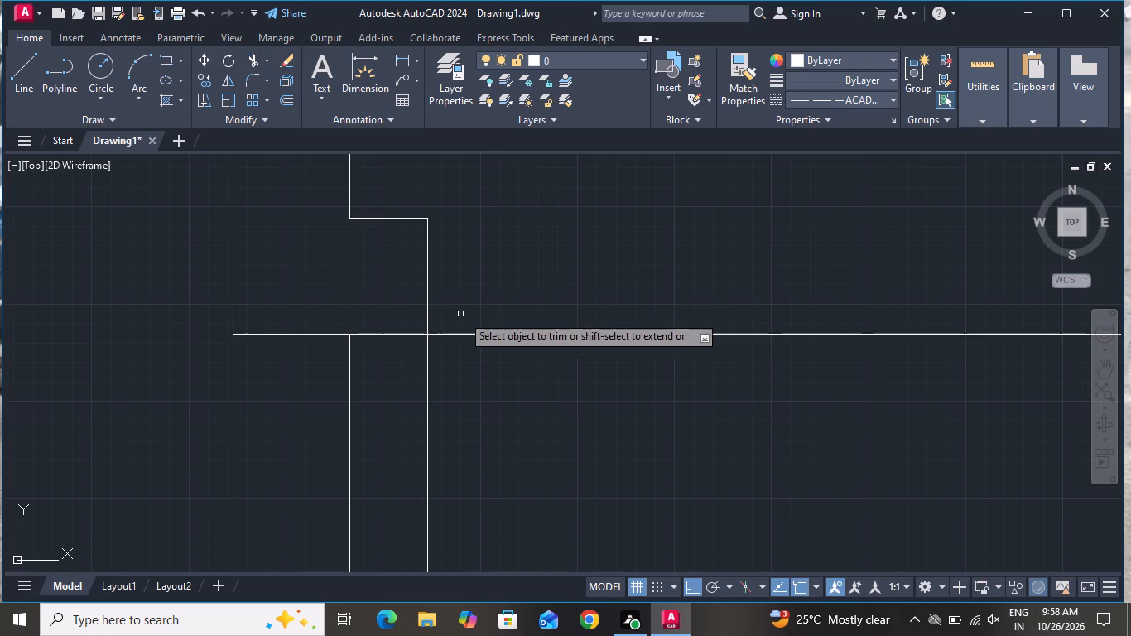
pyautogui.scroll(-2, 463, 316)
pyautogui.click(537, 359)
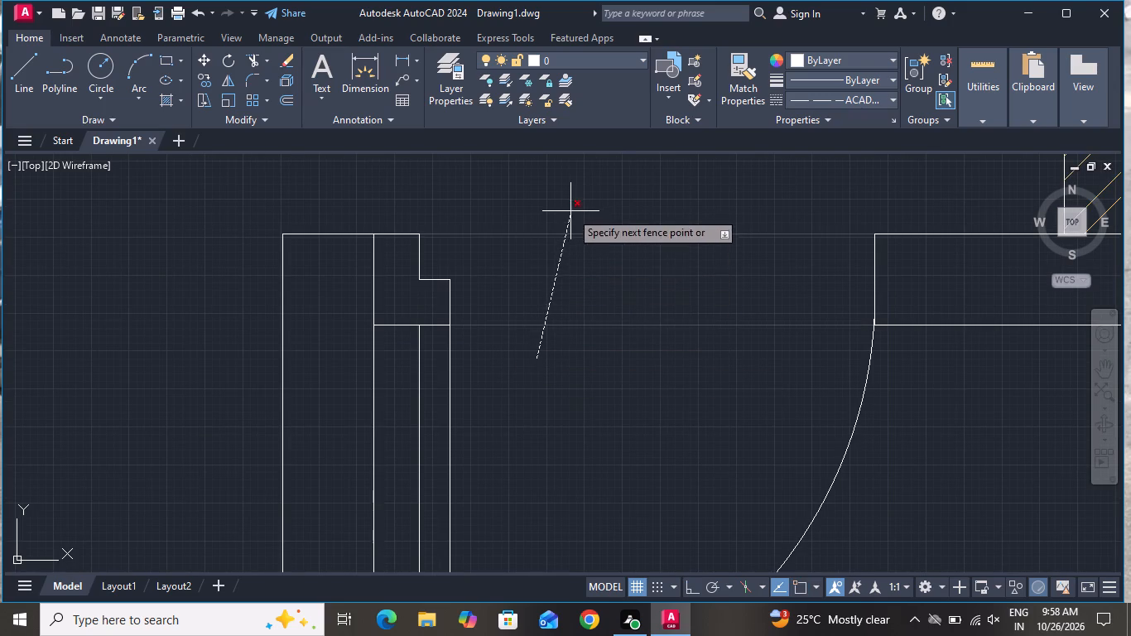
pyautogui.click(571, 205)
pyautogui.rightClick(549, 253)
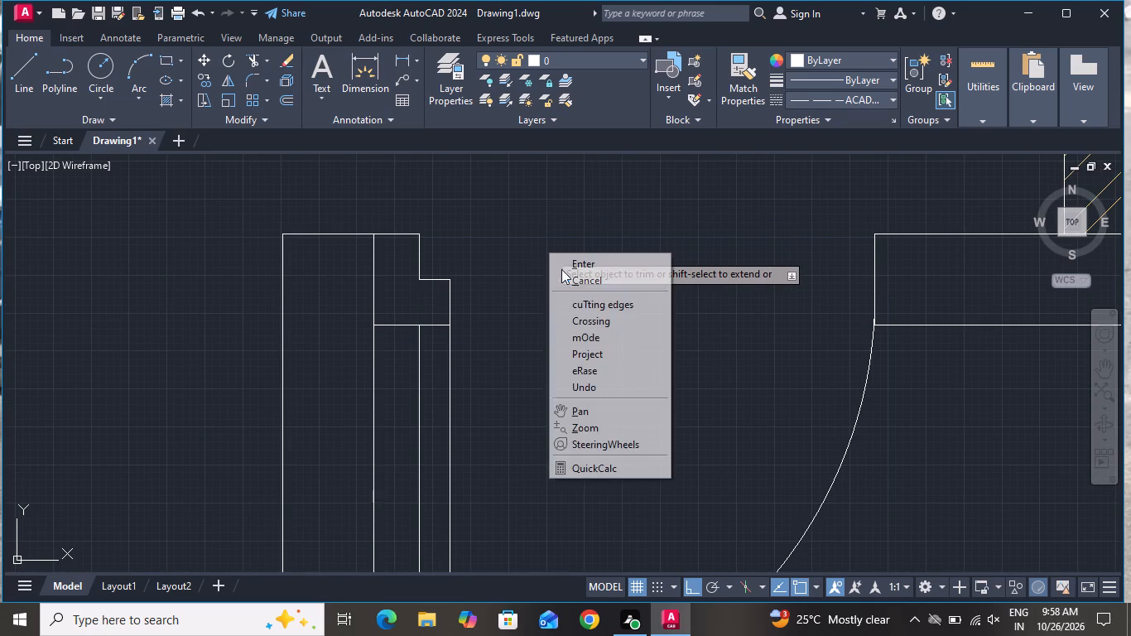
pyautogui.click(562, 276)
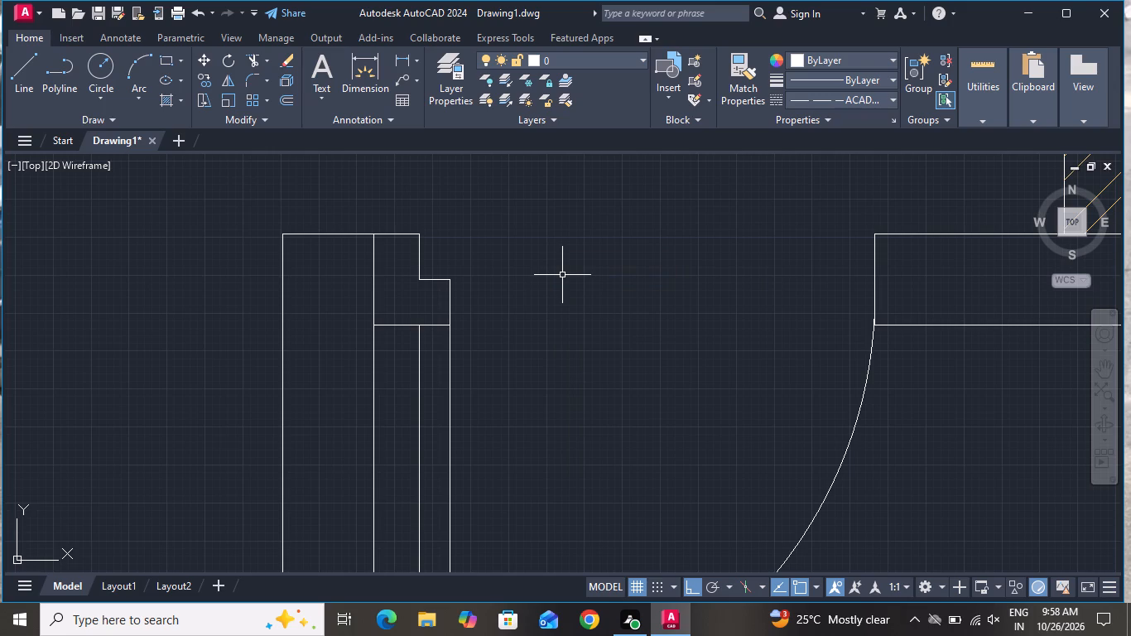
# Draw a 2'6" threshold line across the top of the door opening, from the left jamb's corner to the right jamb's corner.
pyautogui.scroll(-4, 562, 275)
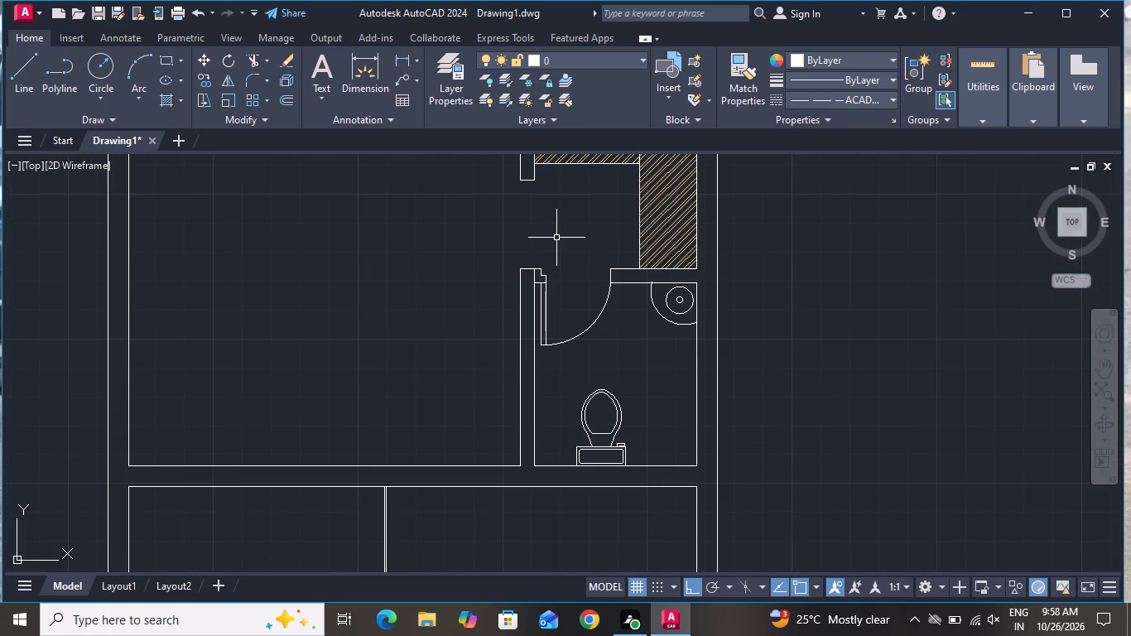
pyautogui.click(15, 69)
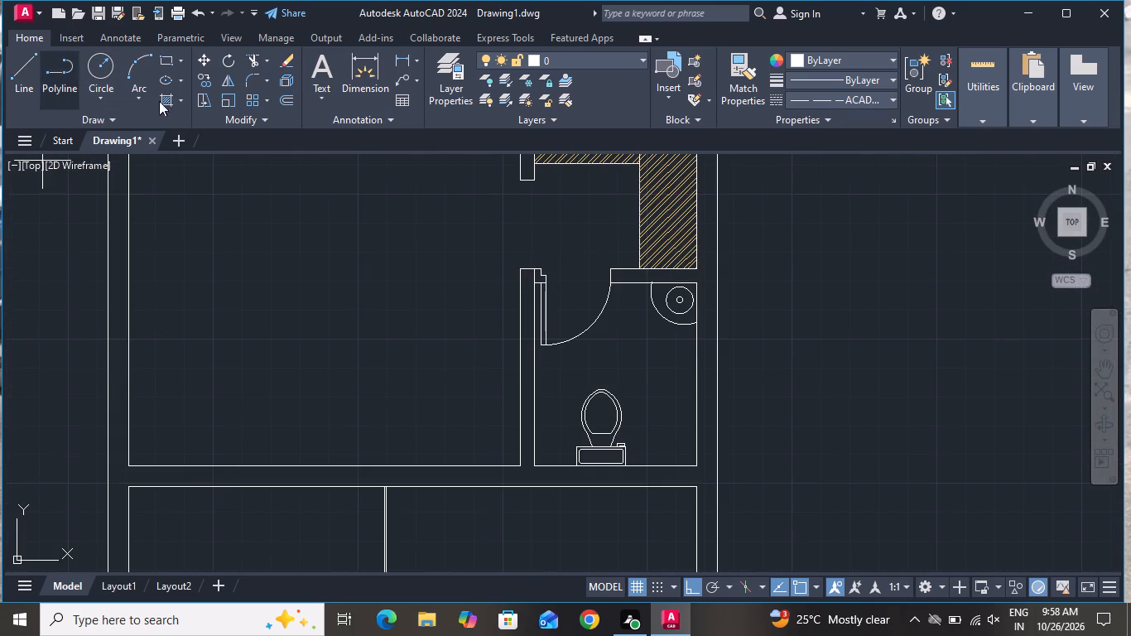
pyautogui.scroll(2, 636, 200)
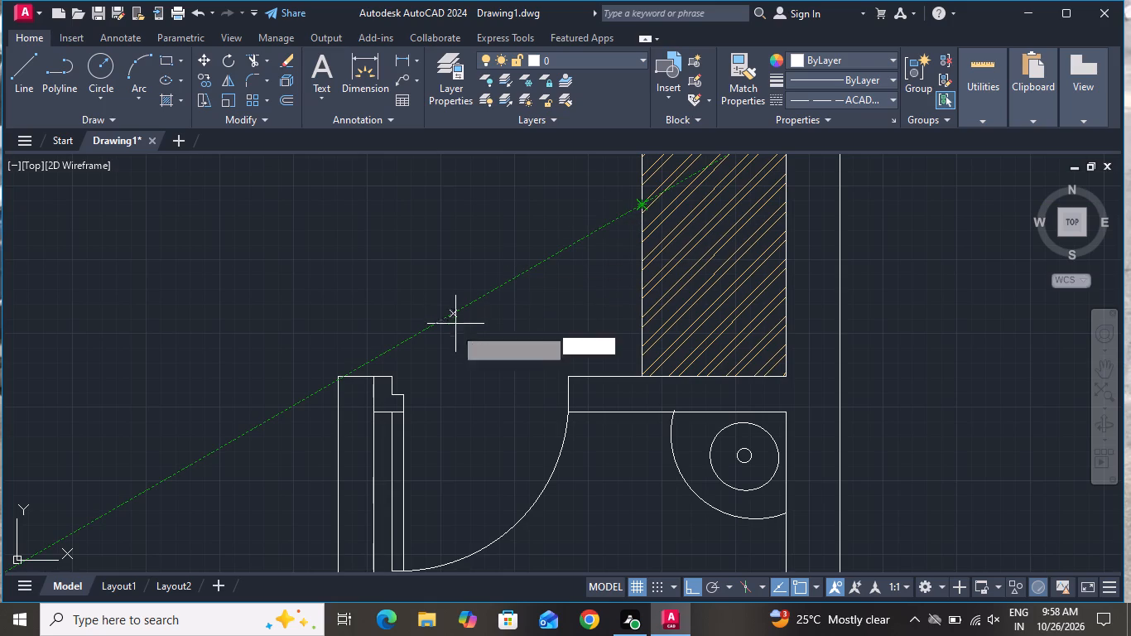
pyautogui.scroll(2, 424, 392)
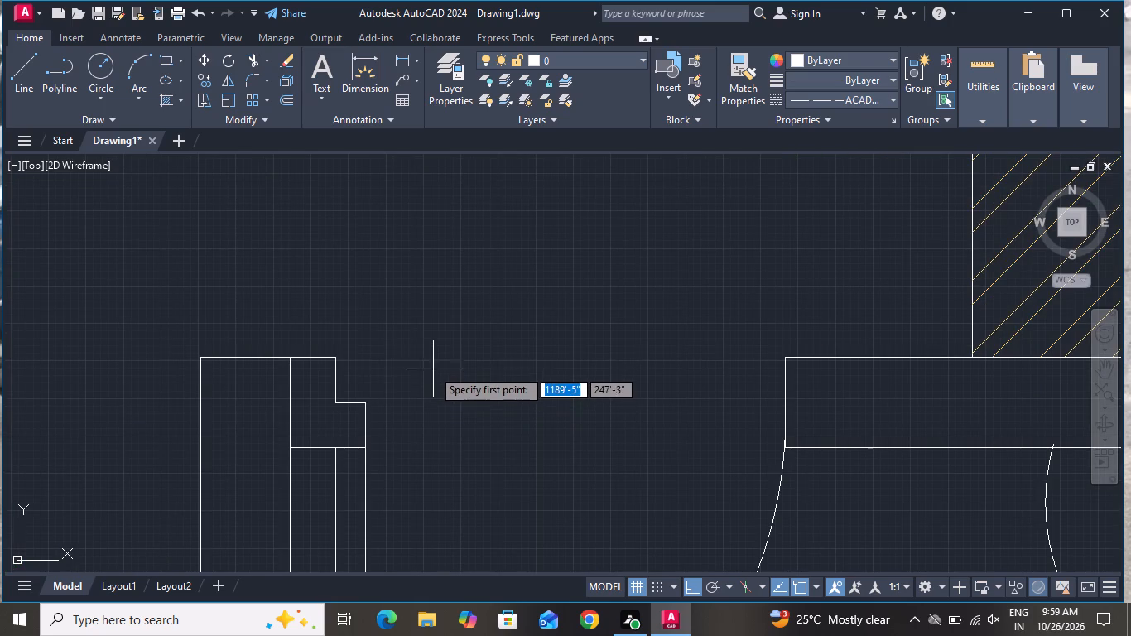
pyautogui.click(332, 353)
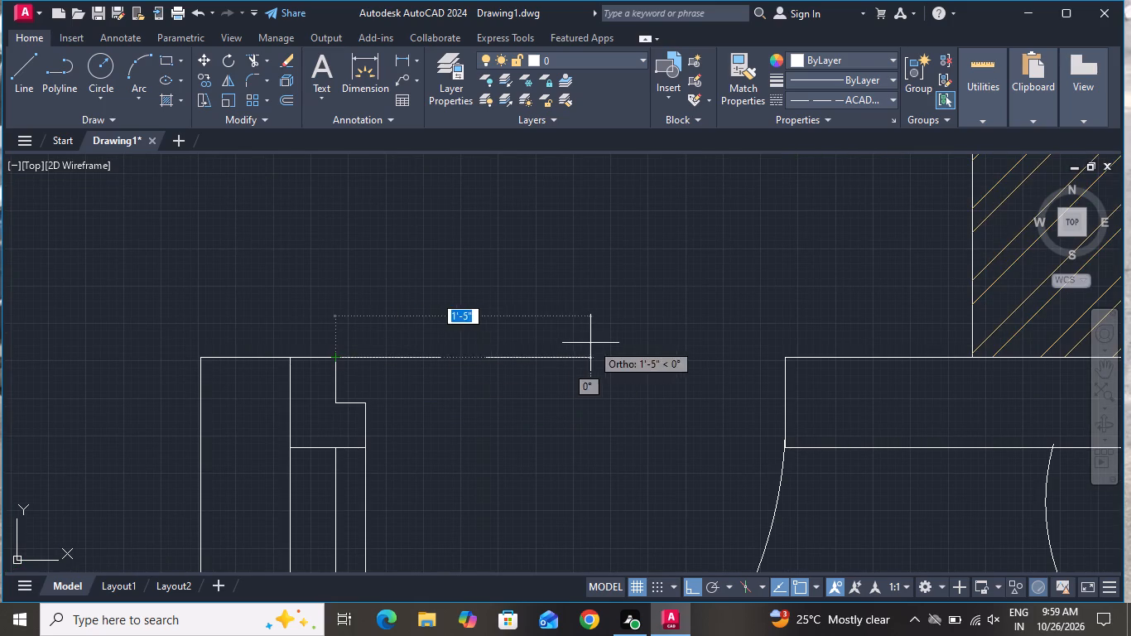
pyautogui.click(783, 359)
pyautogui.rightClick(785, 359)
pyautogui.click(800, 380)
# Set the threshold line's linetype to ByLayer.
pyautogui.moveTo(731, 332); pyautogui.dragTo(726, 351)
pyautogui.click(688, 414)
pyautogui.click(864, 94)
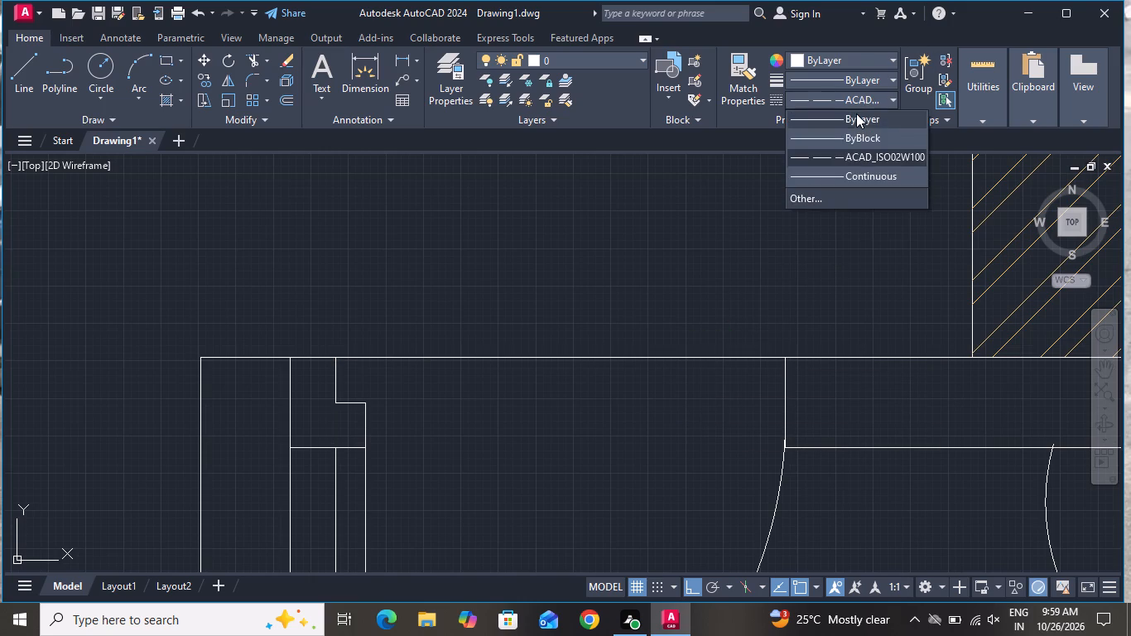
pyautogui.click(856, 115)
# Hatch the bathroom floor and the door swing area with the NET pattern.
pyautogui.scroll(-2, 677, 299)
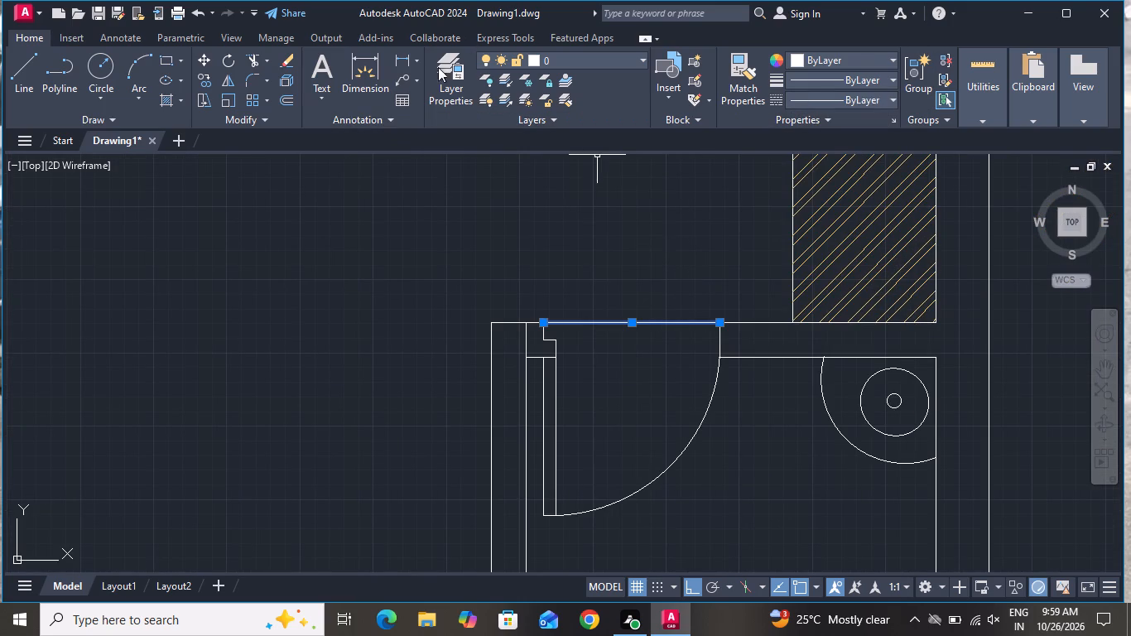
pyautogui.click(166, 101)
pyautogui.scroll(-1, 224, 81)
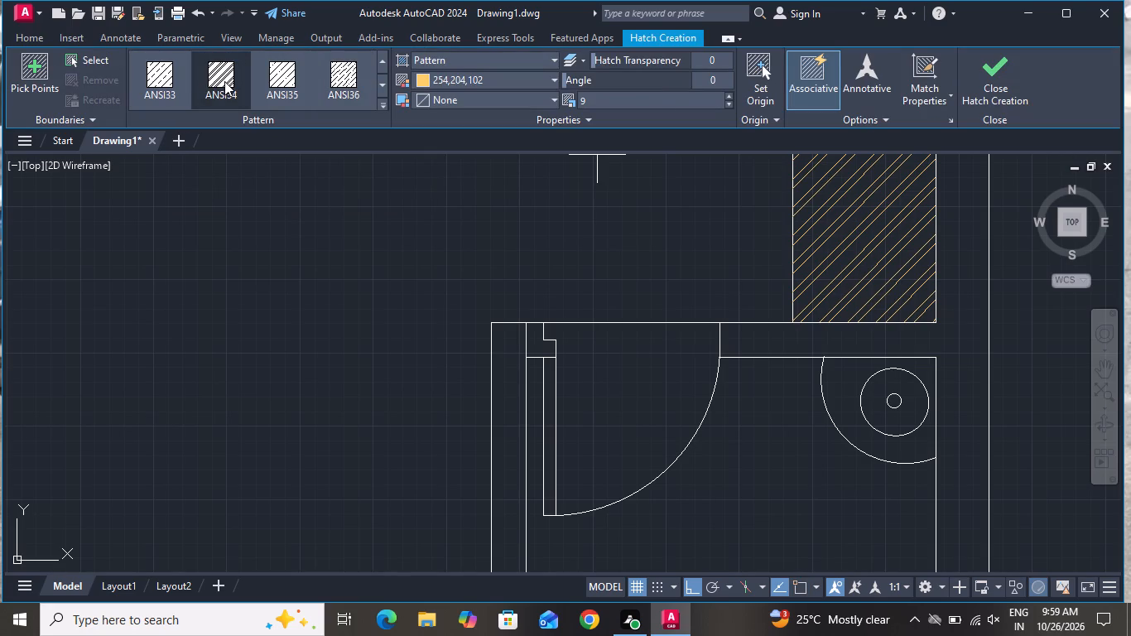
pyautogui.scroll(-2, 224, 81)
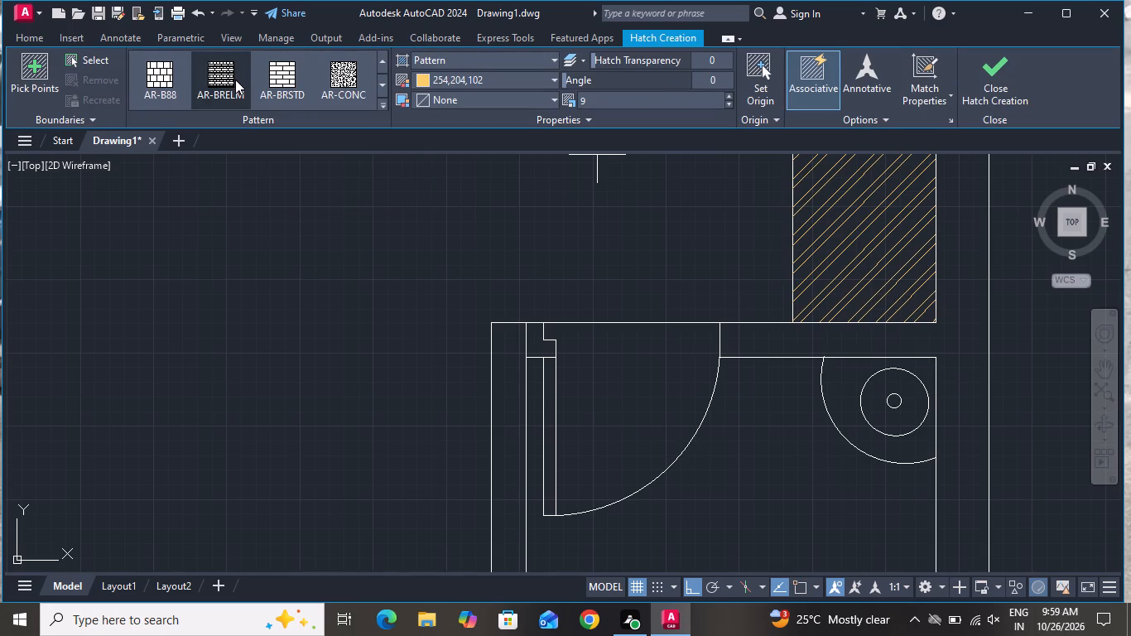
pyautogui.scroll(-3, 235, 79)
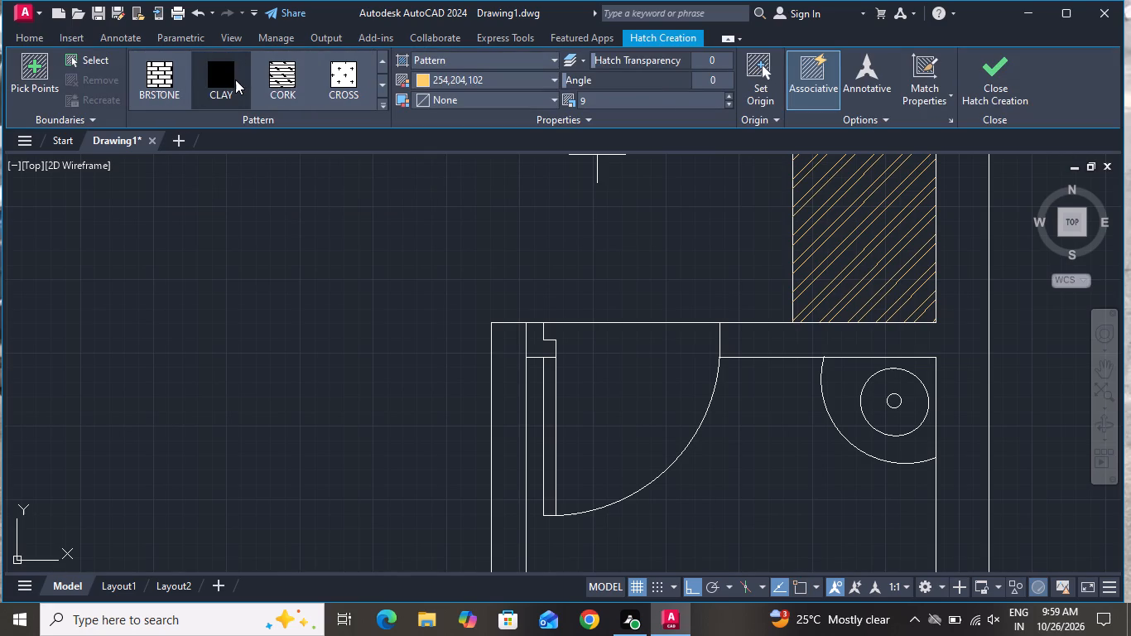
pyautogui.scroll(-2, 235, 79)
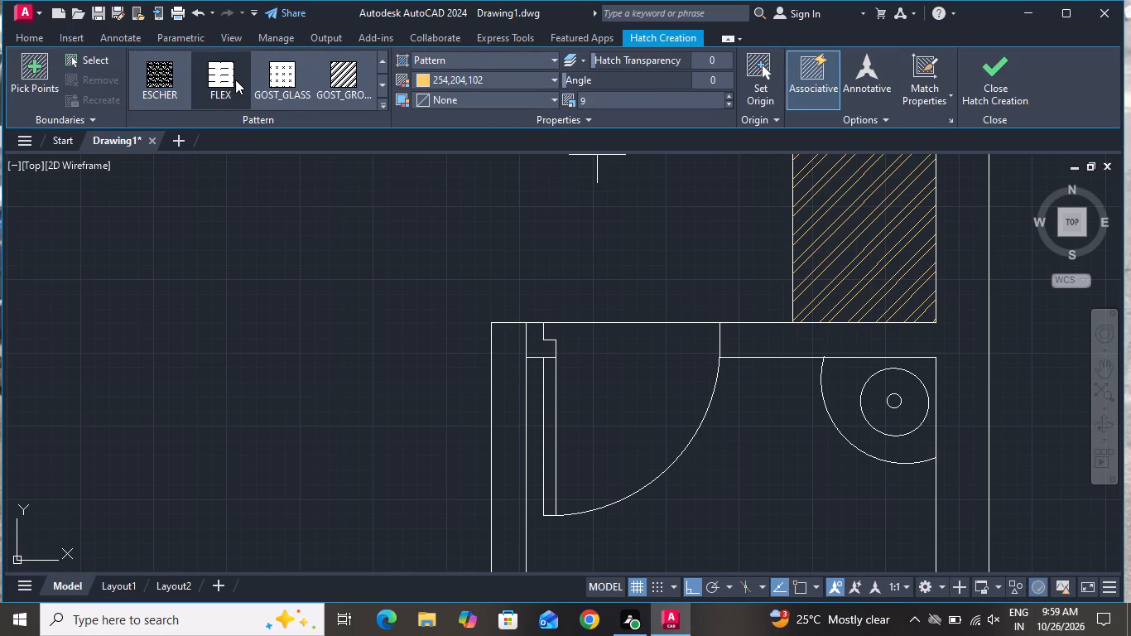
pyautogui.scroll(-2, 235, 79)
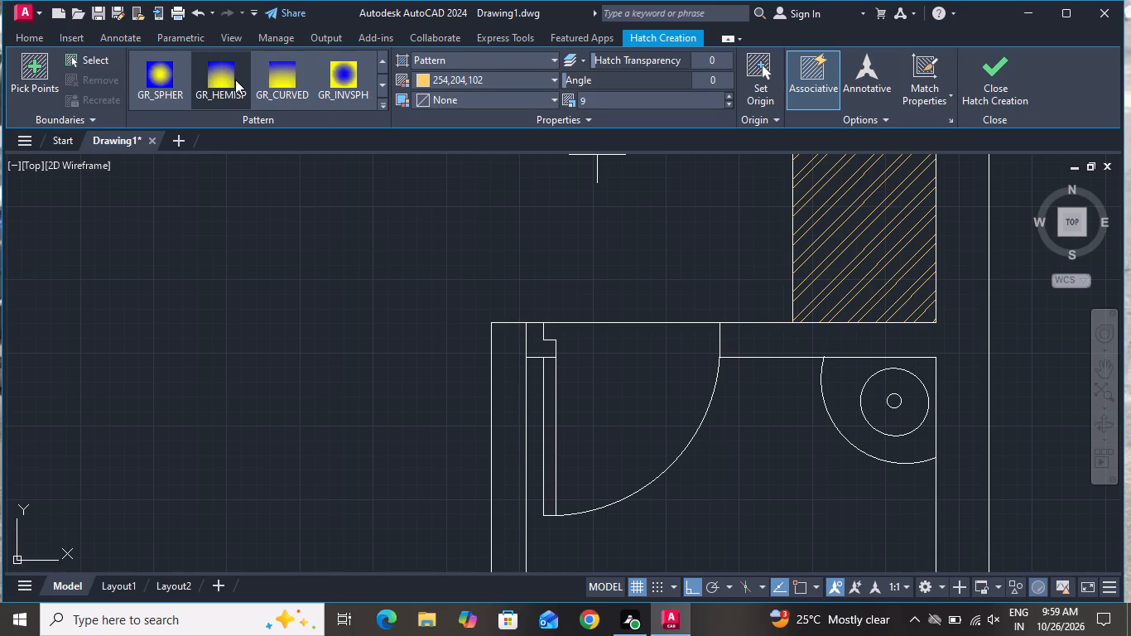
pyautogui.scroll(-5, 235, 79)
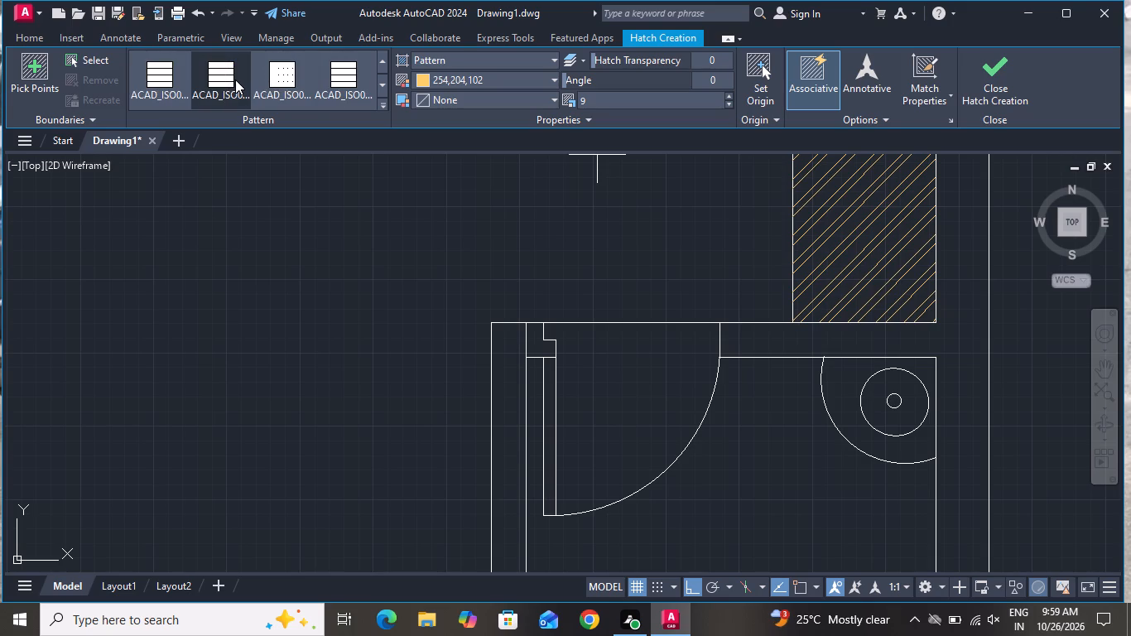
pyautogui.scroll(-3, 235, 79)
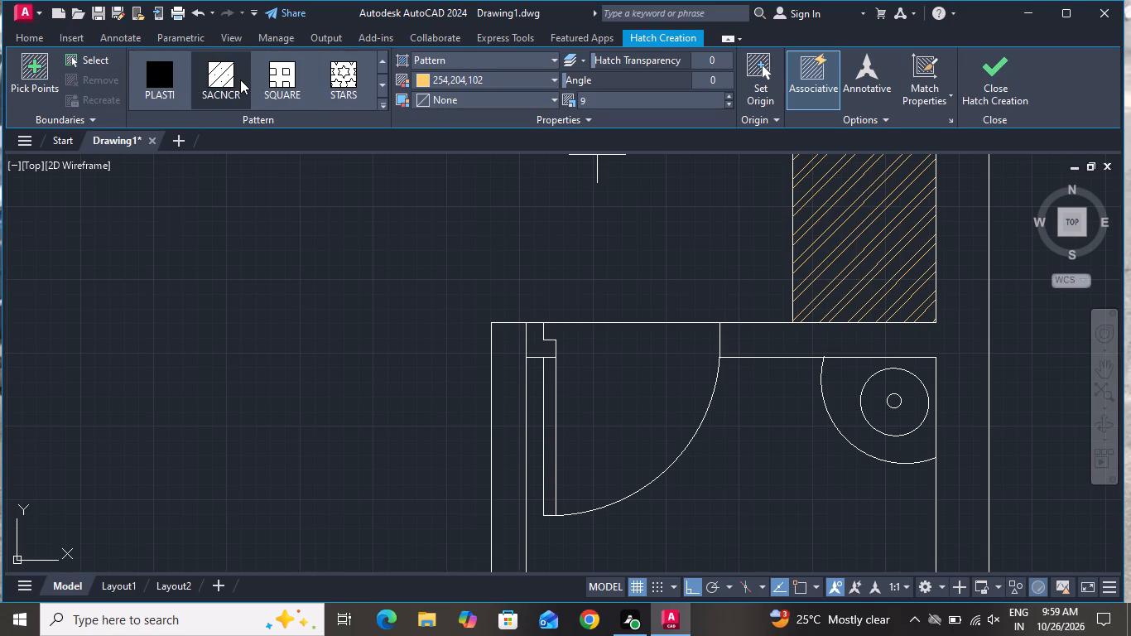
pyautogui.scroll(1, 240, 79)
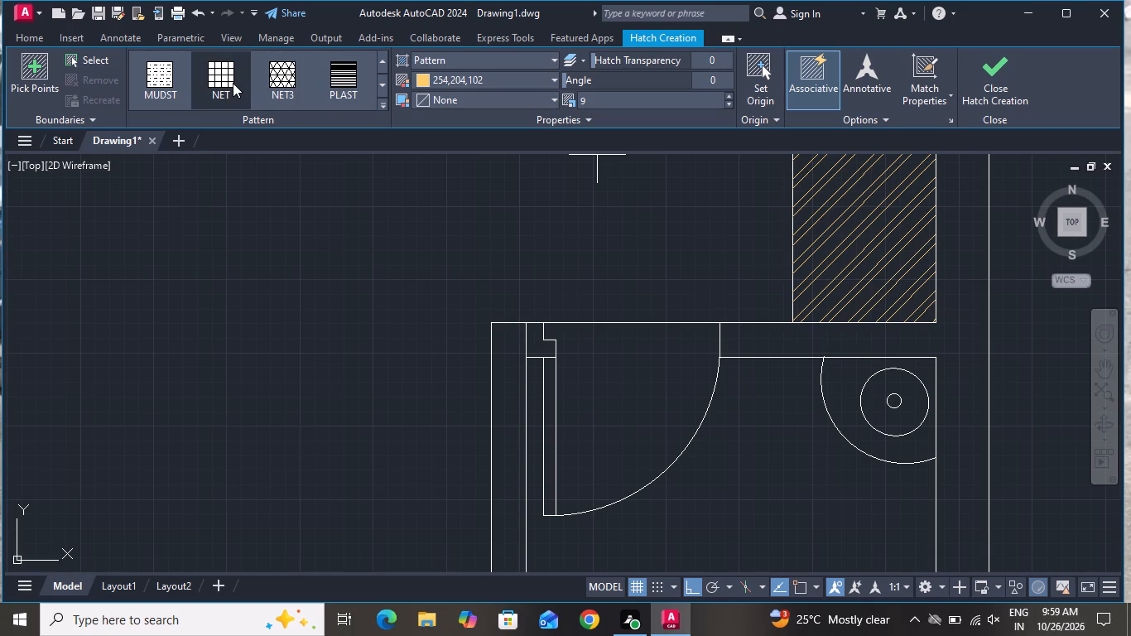
pyautogui.click(215, 70)
pyautogui.scroll(-2, 524, 172)
pyautogui.click(639, 367)
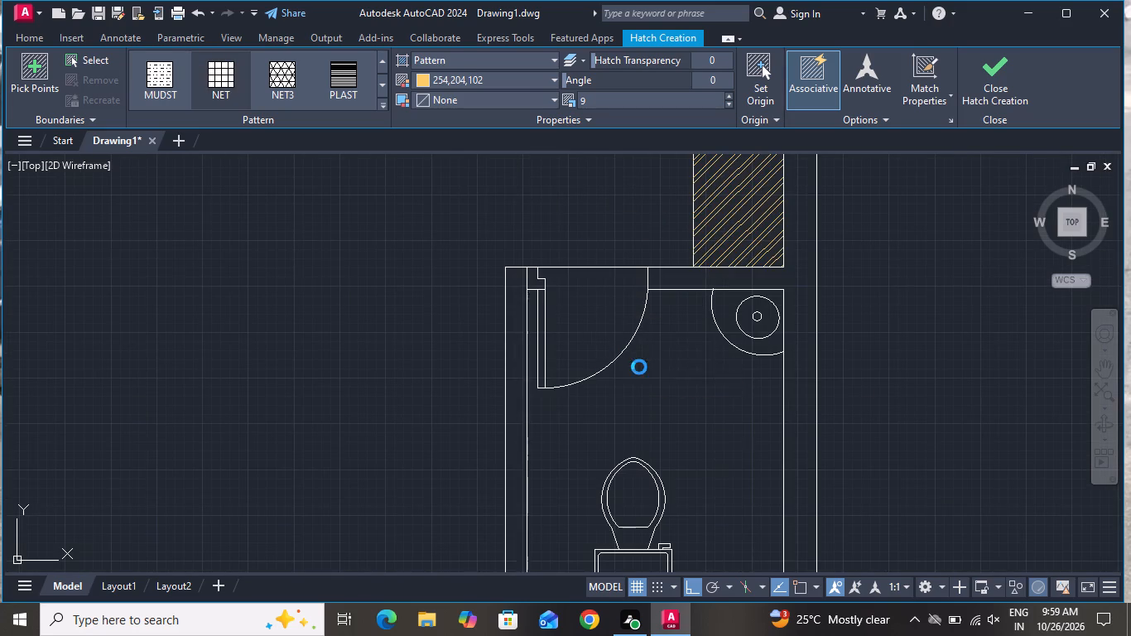
pyautogui.click(602, 308)
# Set the bathroom hatch's scale to 51.
pyautogui.scroll(-3, 694, 297)
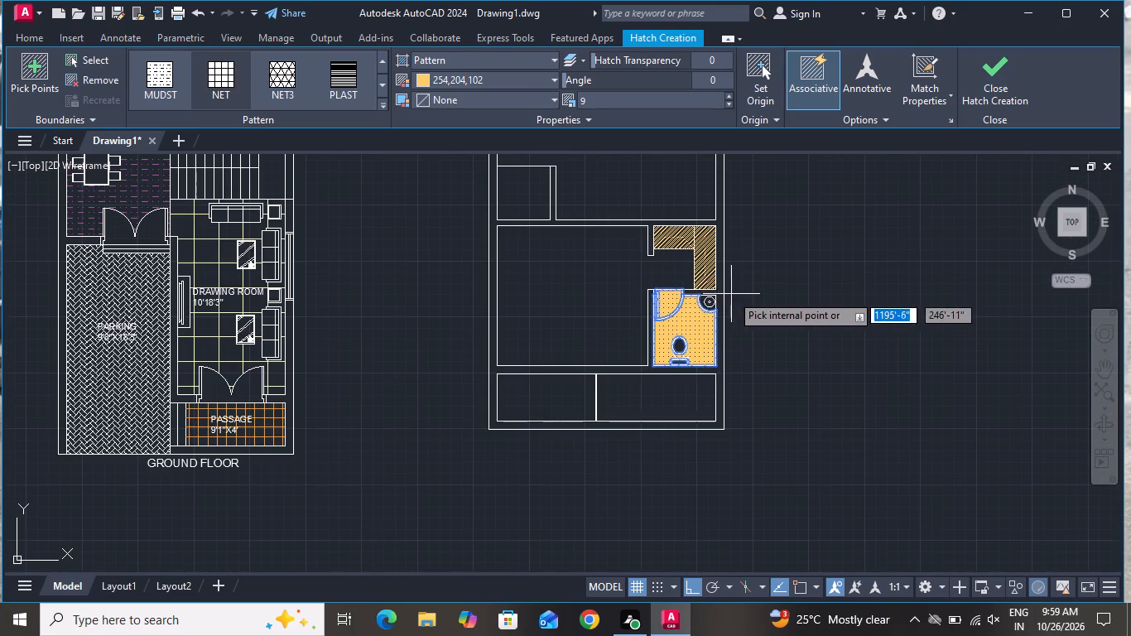
pyautogui.scroll(-2, 725, 276)
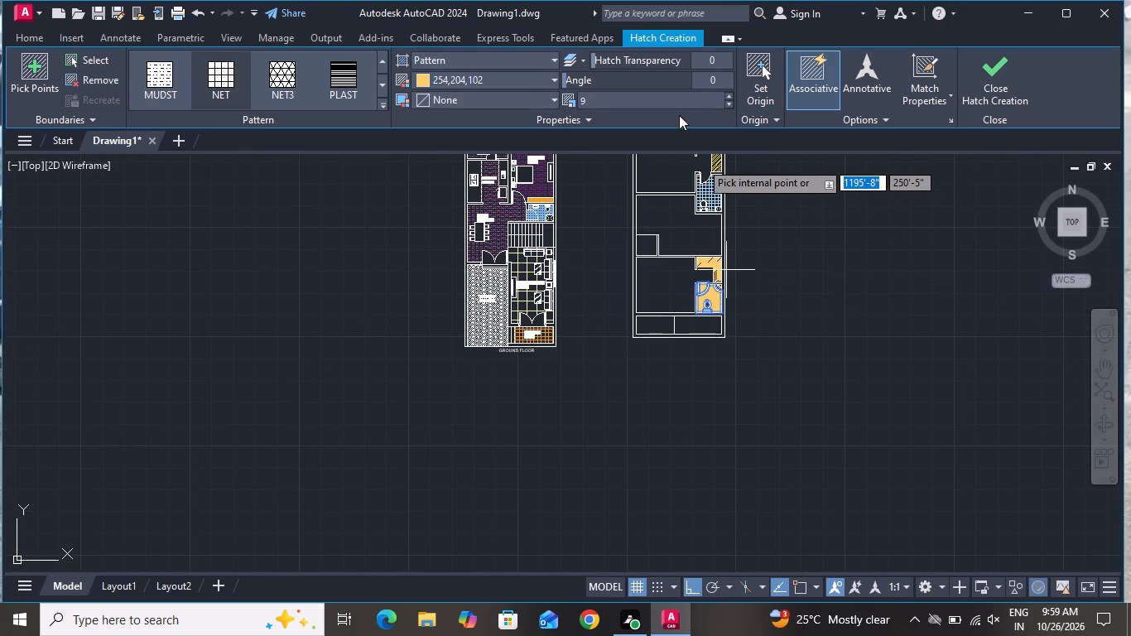
pyautogui.click(730, 94)
pyautogui.scroll(1, 730, 98)
pyautogui.scroll(1, 709, 332)
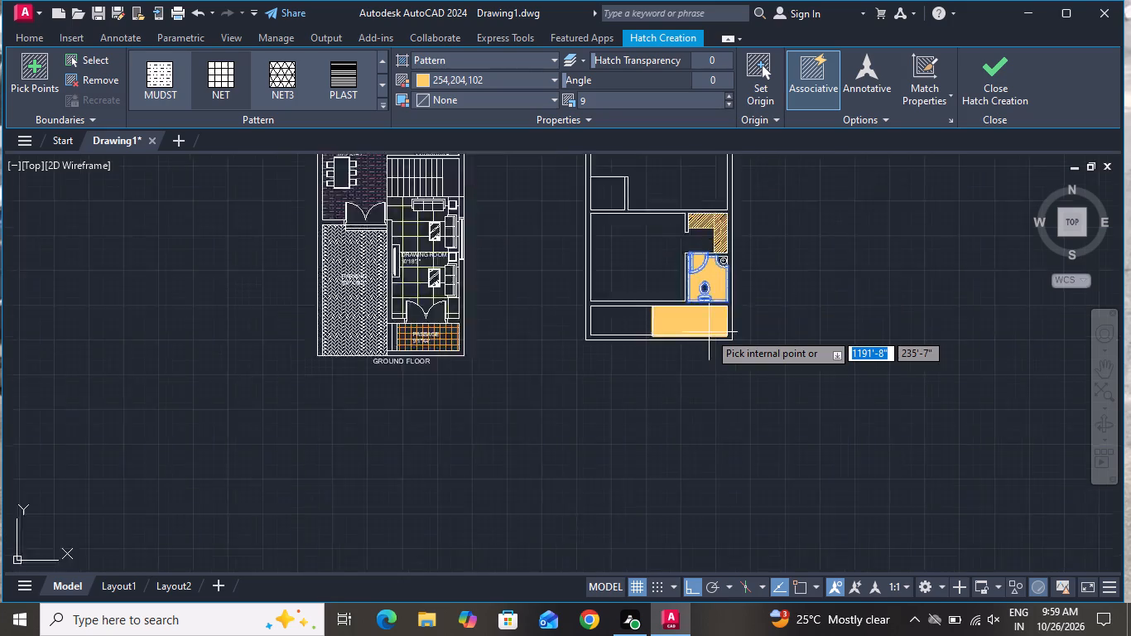
pyautogui.scroll(2, 709, 332)
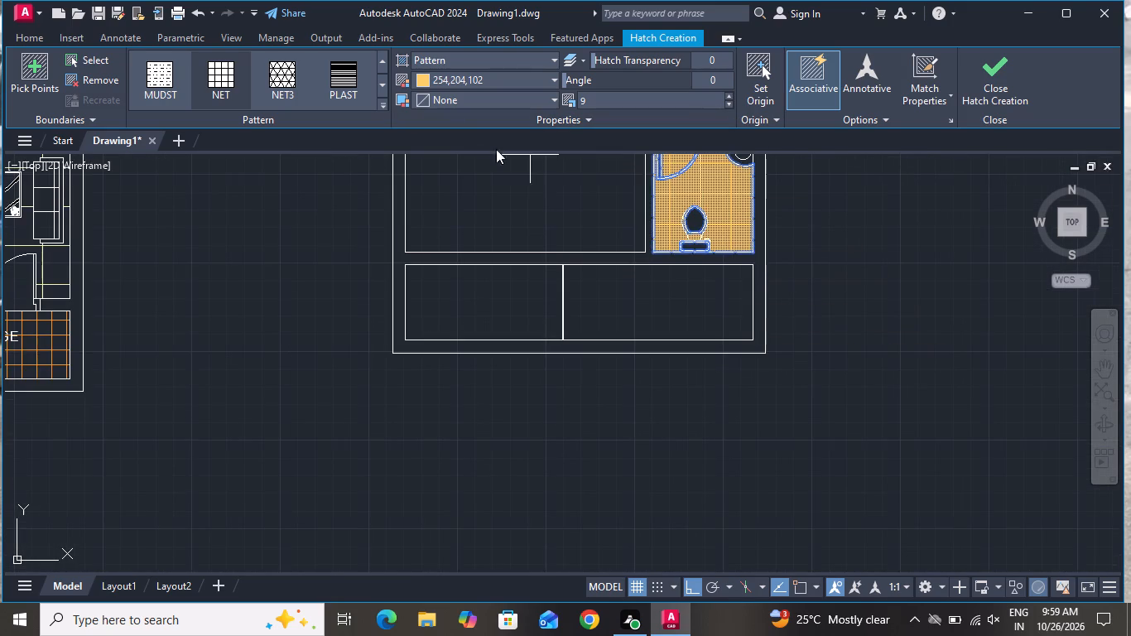
pyautogui.scroll(-4, 540, 195)
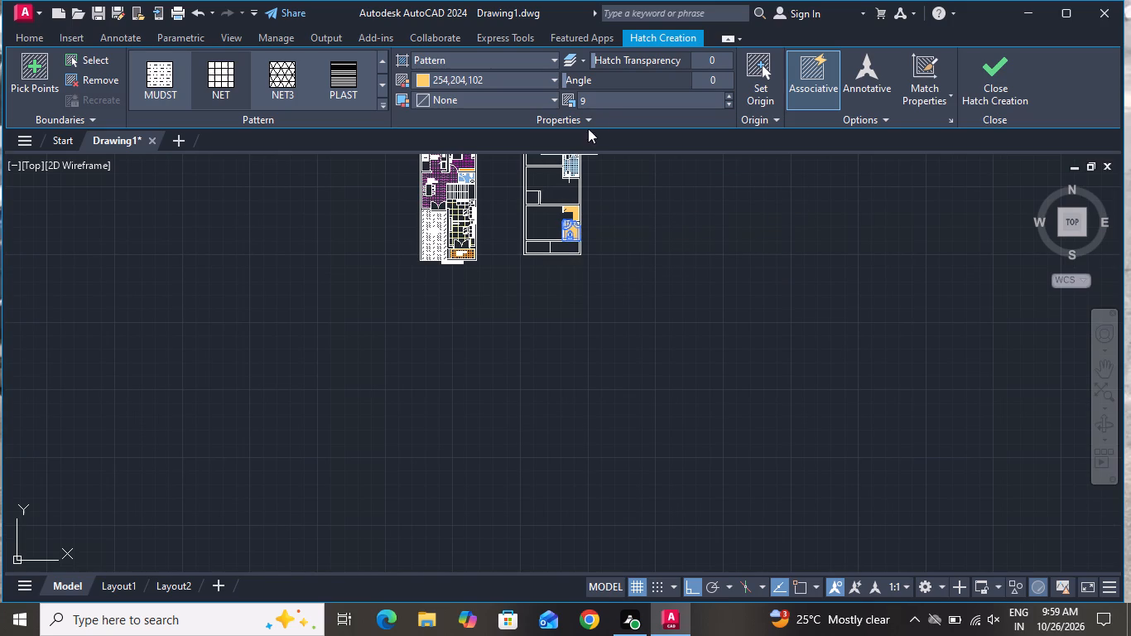
pyautogui.scroll(2, 722, 104)
pyautogui.scroll(2, 592, 204)
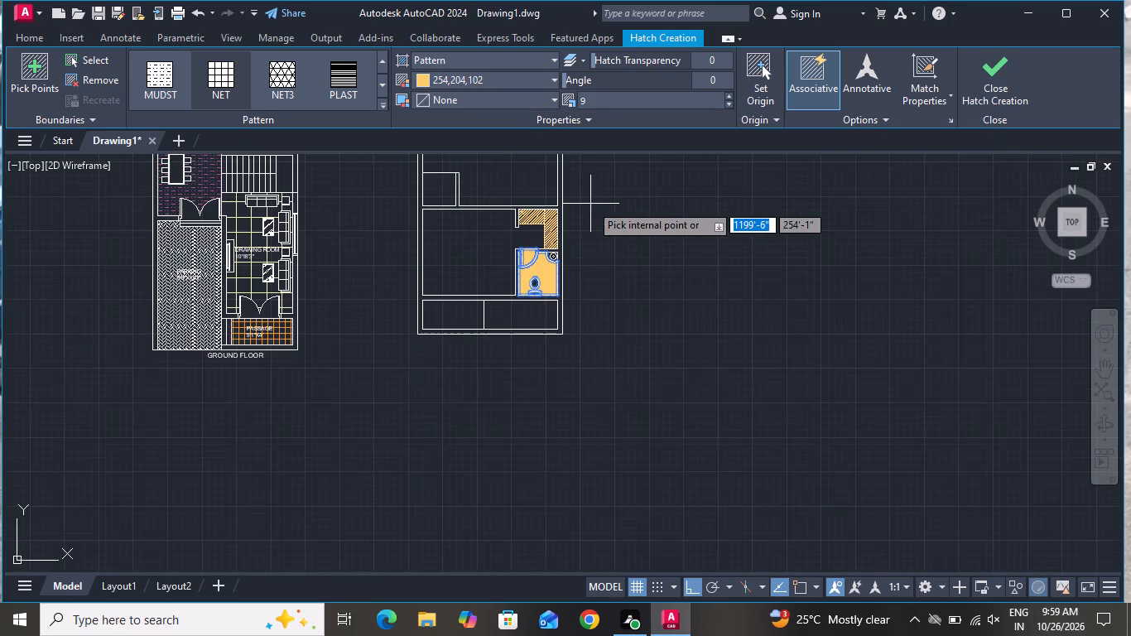
pyautogui.scroll(2, 590, 204)
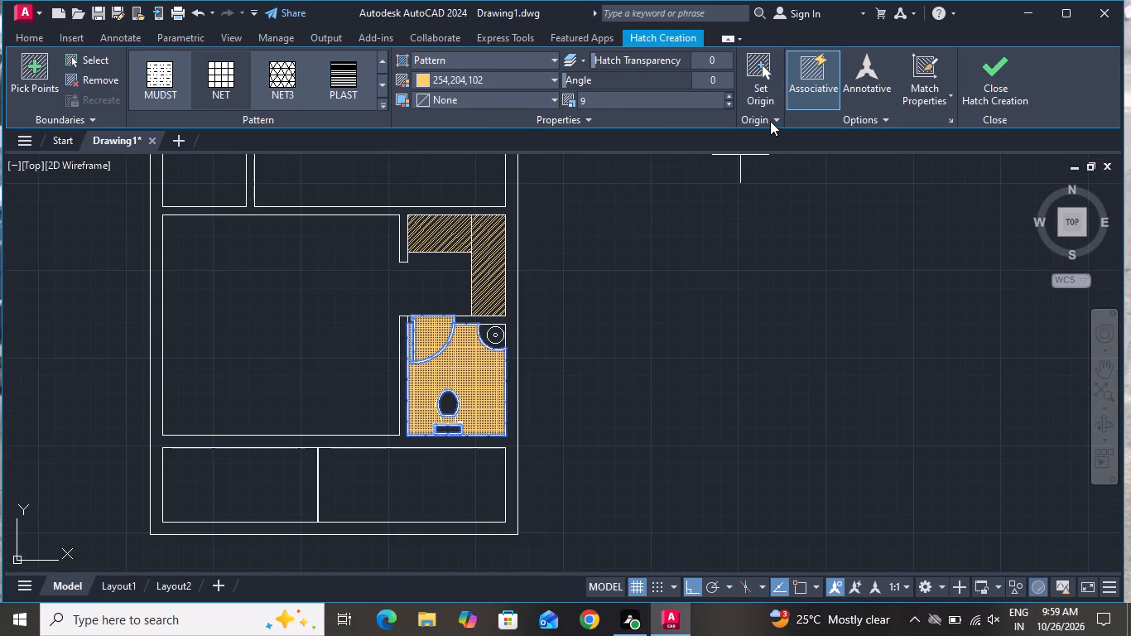
pyautogui.click(729, 94)
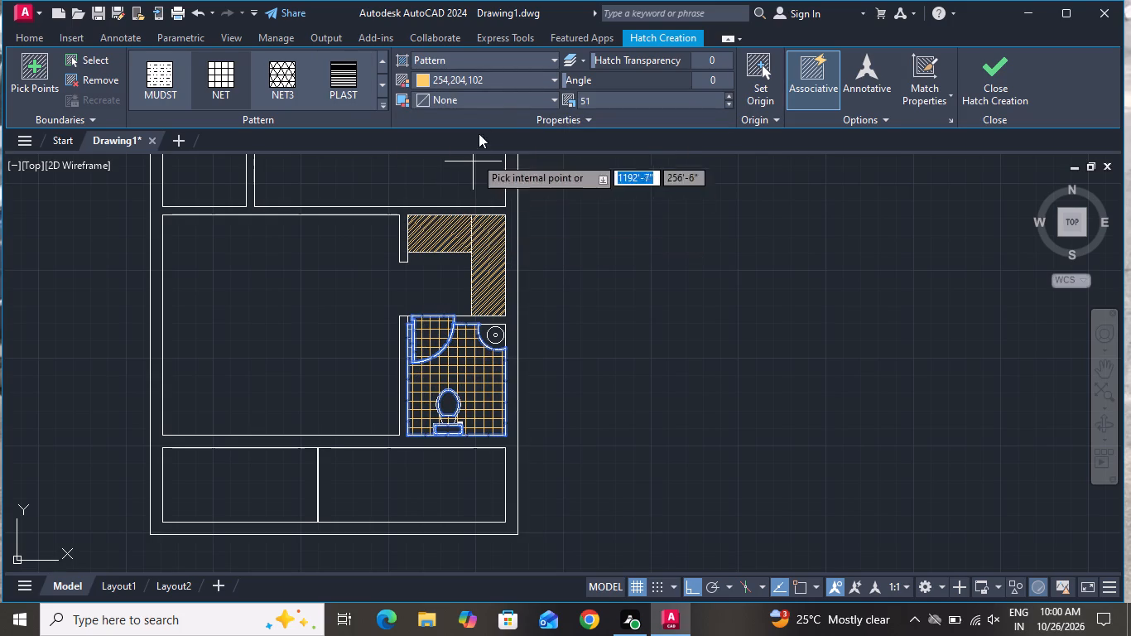
# Change the bathroom hatch's colour to light blue 173,221,247 and finish the hatch.
pyautogui.click(496, 80)
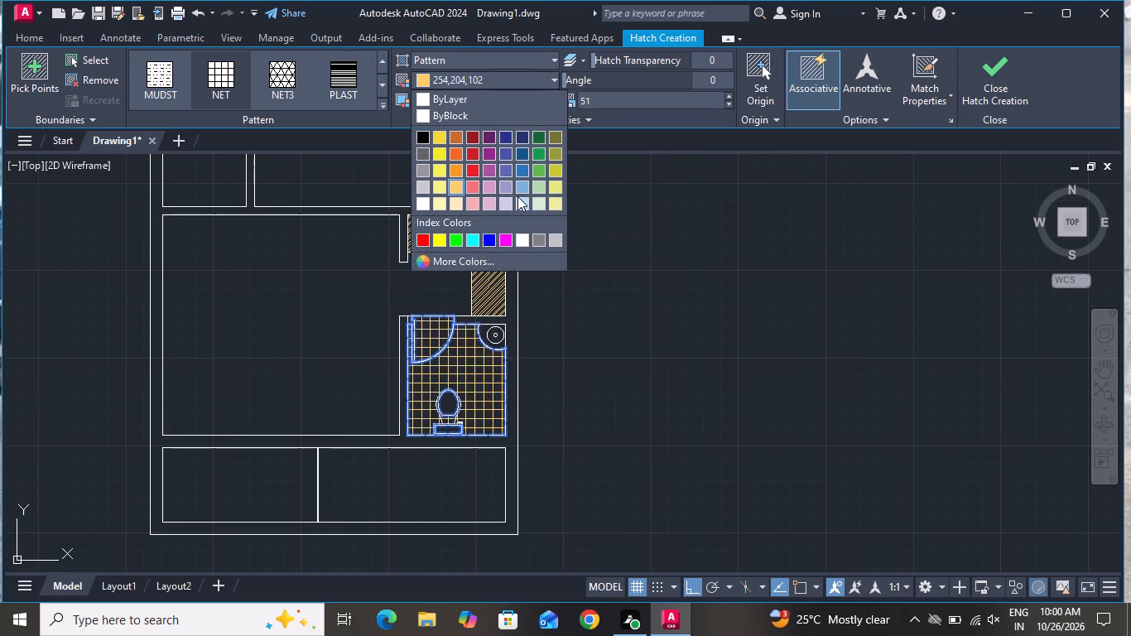
pyautogui.click(518, 200)
pyautogui.rightClick(583, 276)
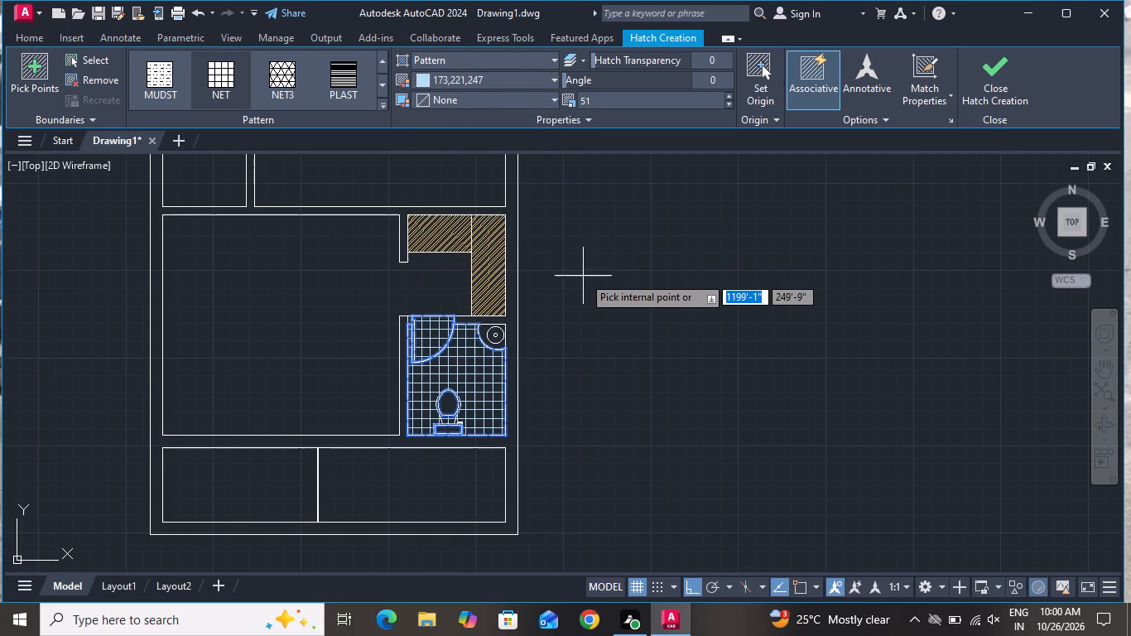
pyautogui.click(610, 295)
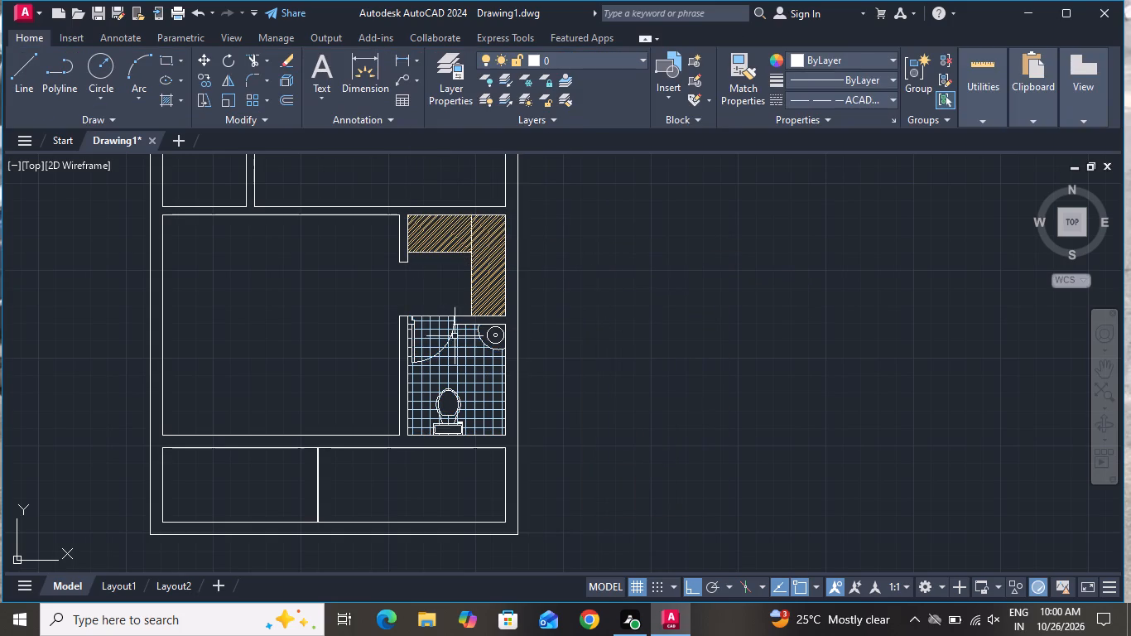
# Draw an upright rectangle about 3'-6" tall against the bedroom side of the bathroom's left wall.
pyautogui.scroll(2, 441, 338)
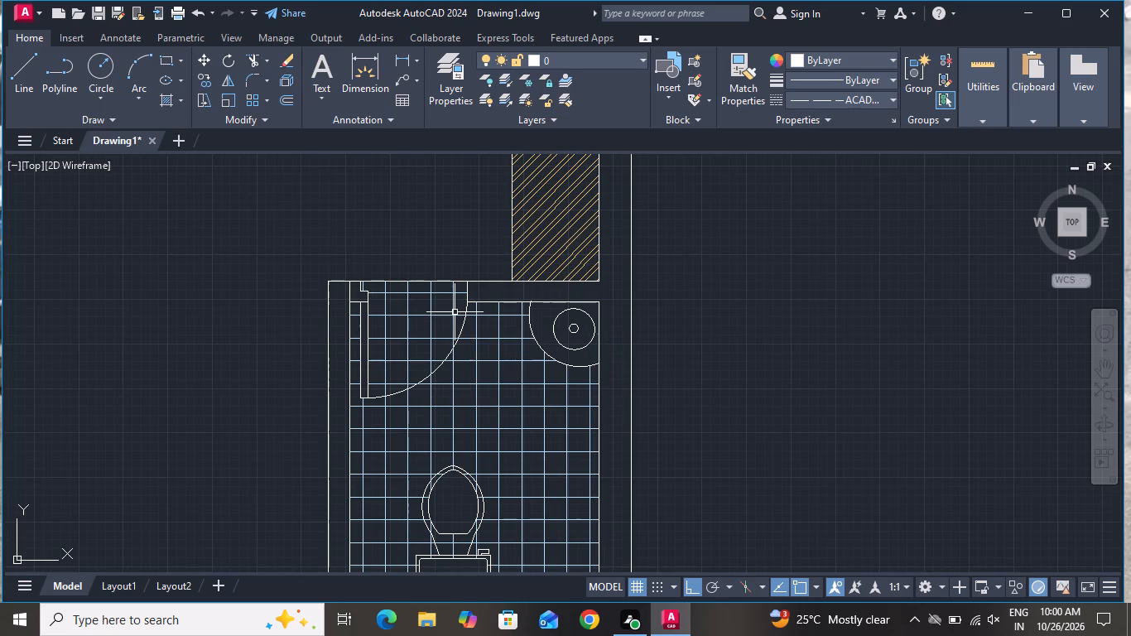
pyautogui.scroll(-3, 455, 312)
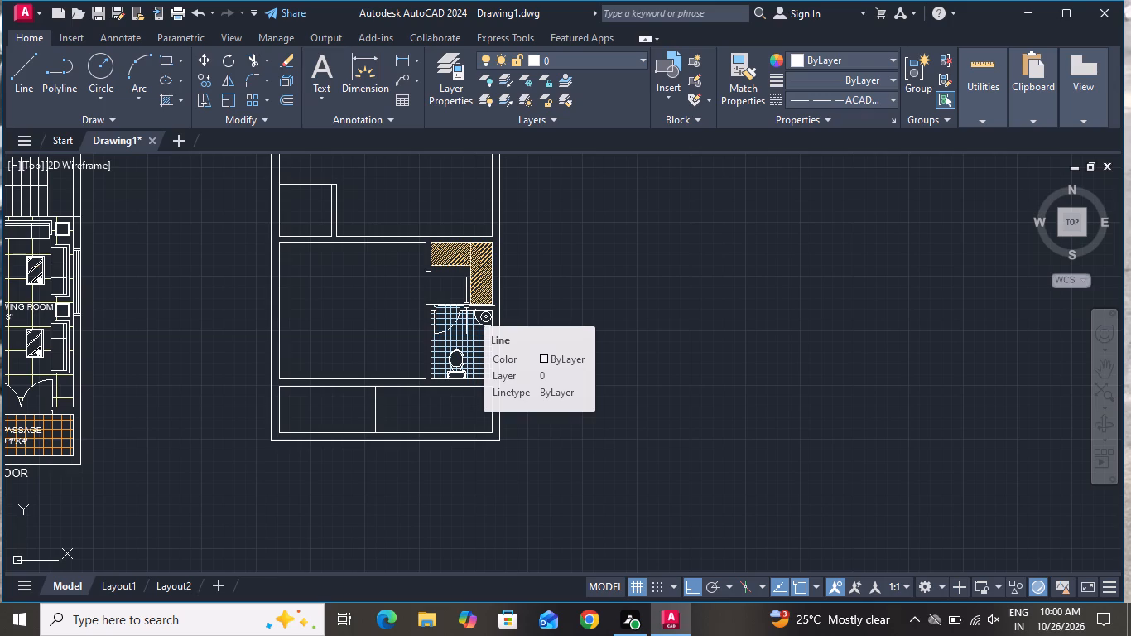
pyautogui.click(172, 59)
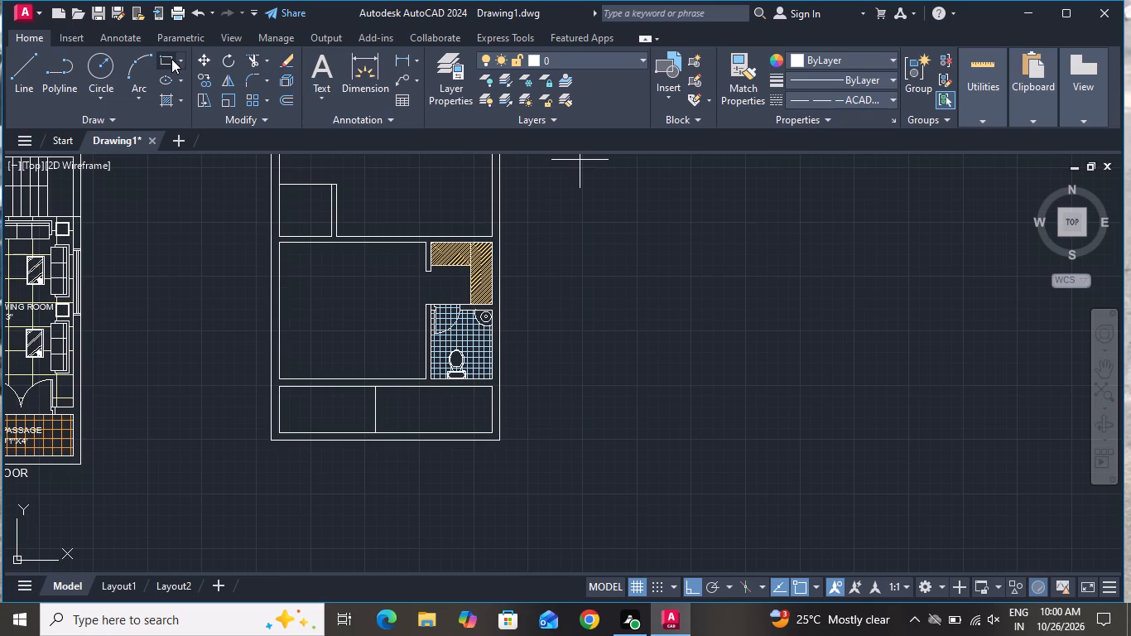
pyautogui.scroll(2, 397, 320)
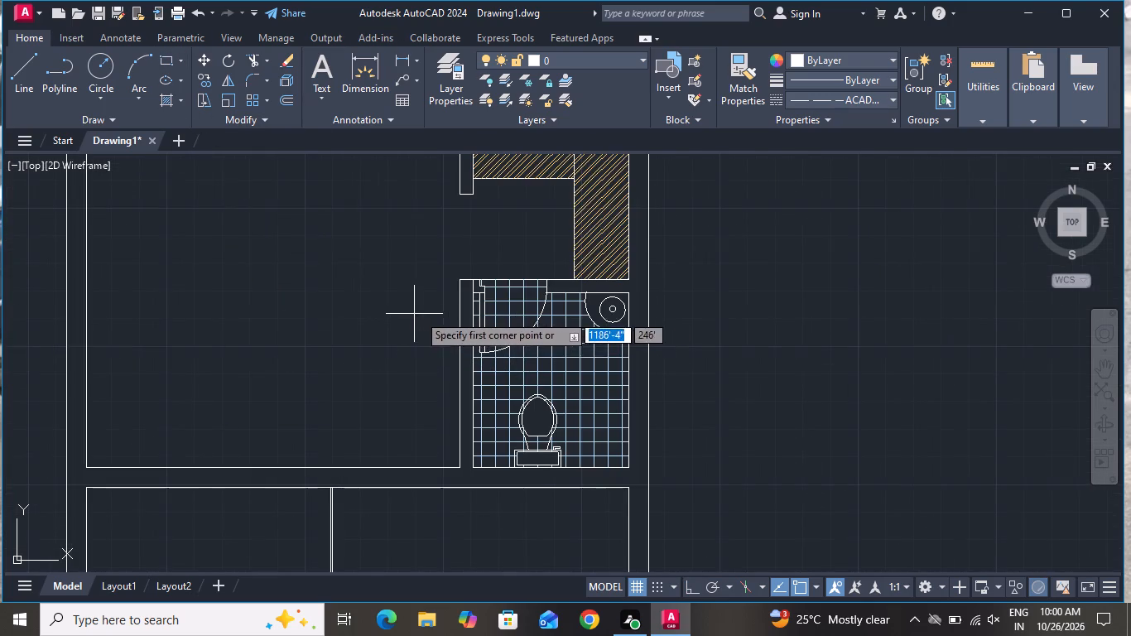
pyautogui.scroll(1, 450, 316)
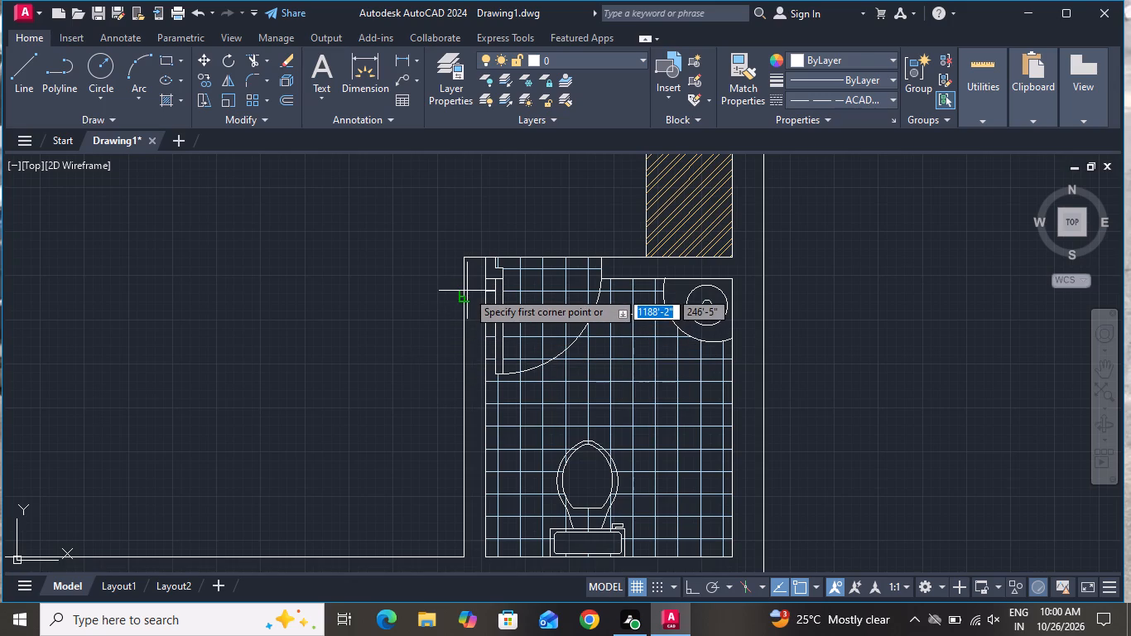
pyautogui.click(463, 296)
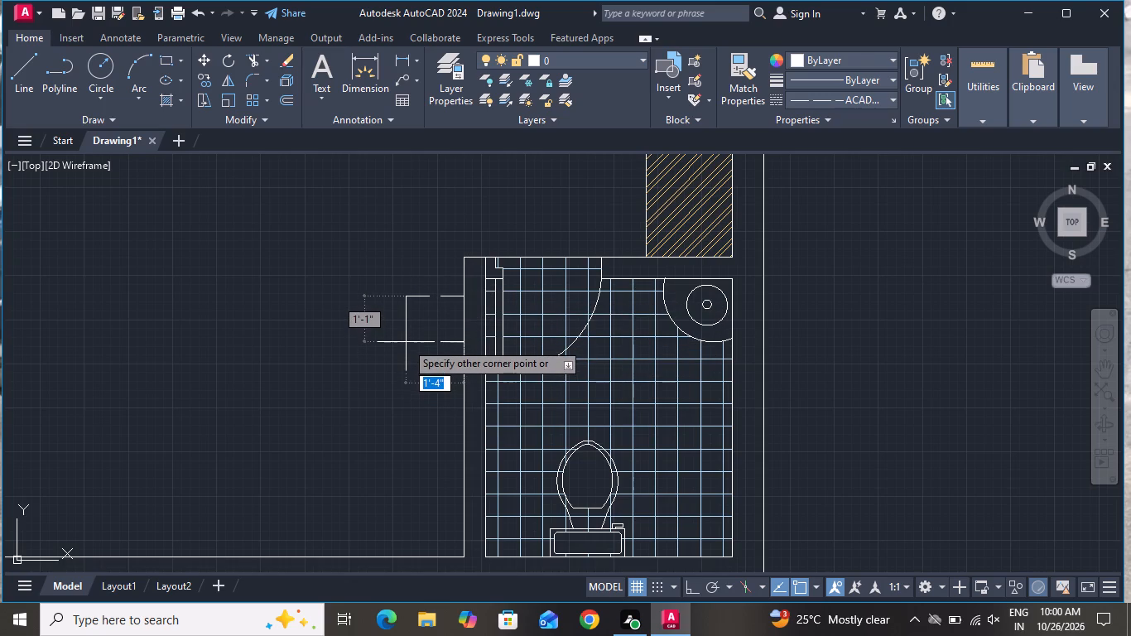
pyautogui.scroll(-2, 426, 354)
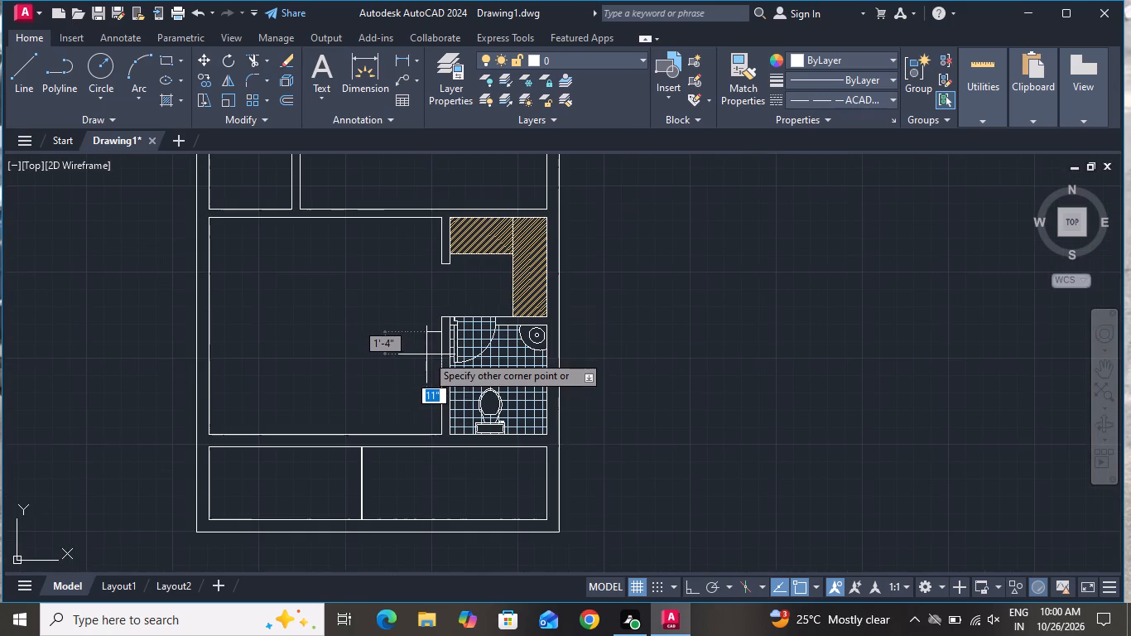
pyautogui.scroll(1, 414, 383)
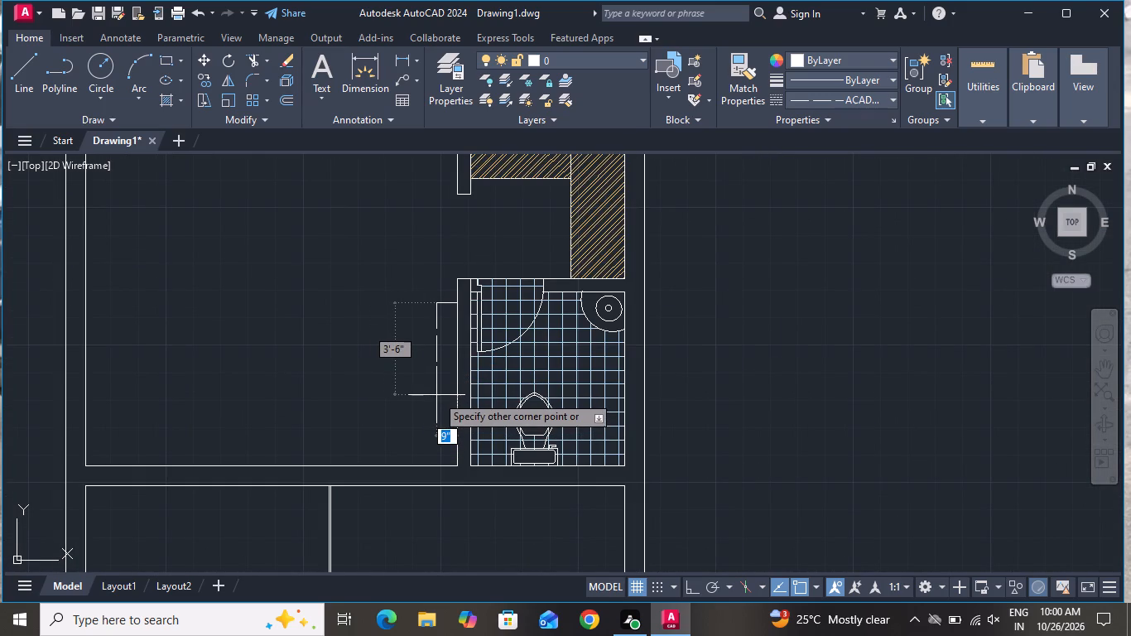
pyautogui.click(429, 393)
# Set the new wall-side rectangle's linetype to ByLayer.
pyautogui.click(436, 356)
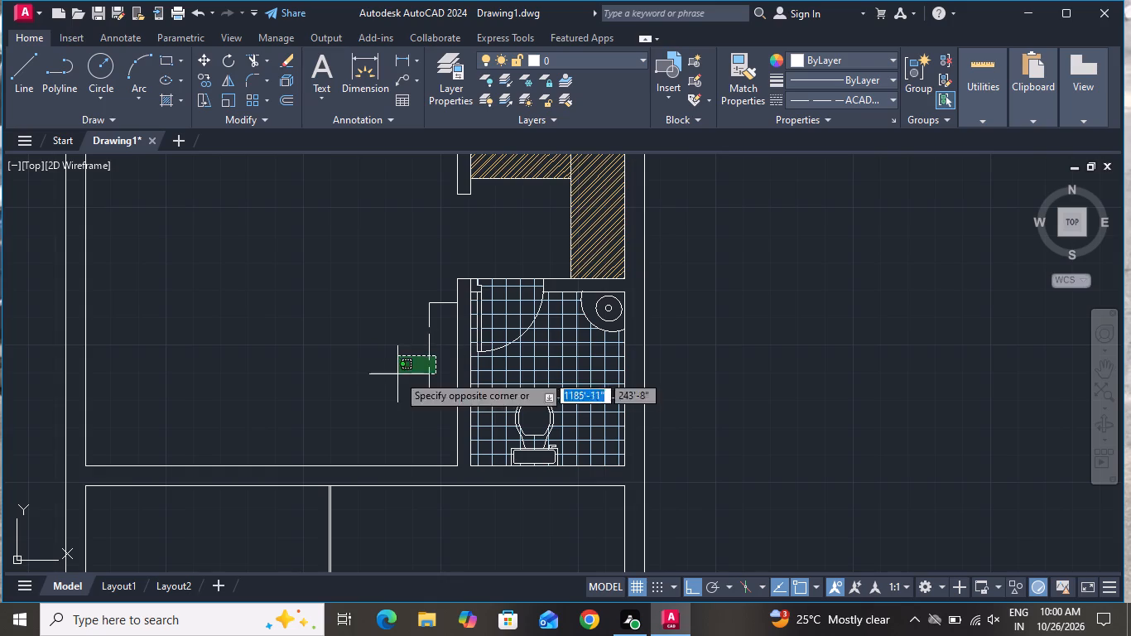
pyautogui.click(397, 374)
pyautogui.click(795, 95)
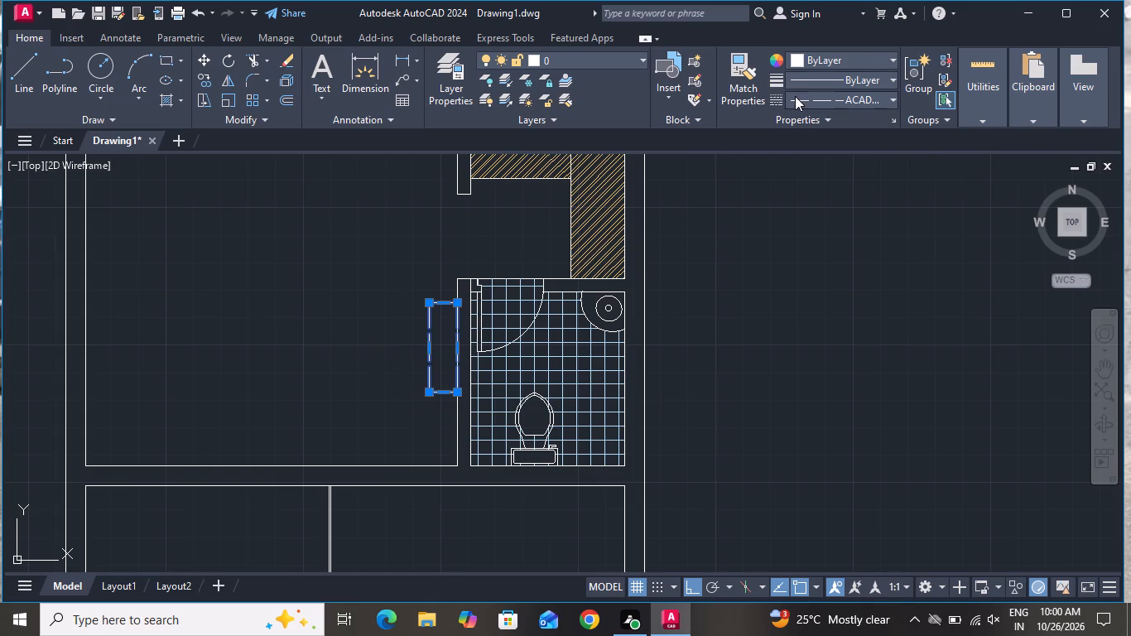
pyautogui.click(797, 117)
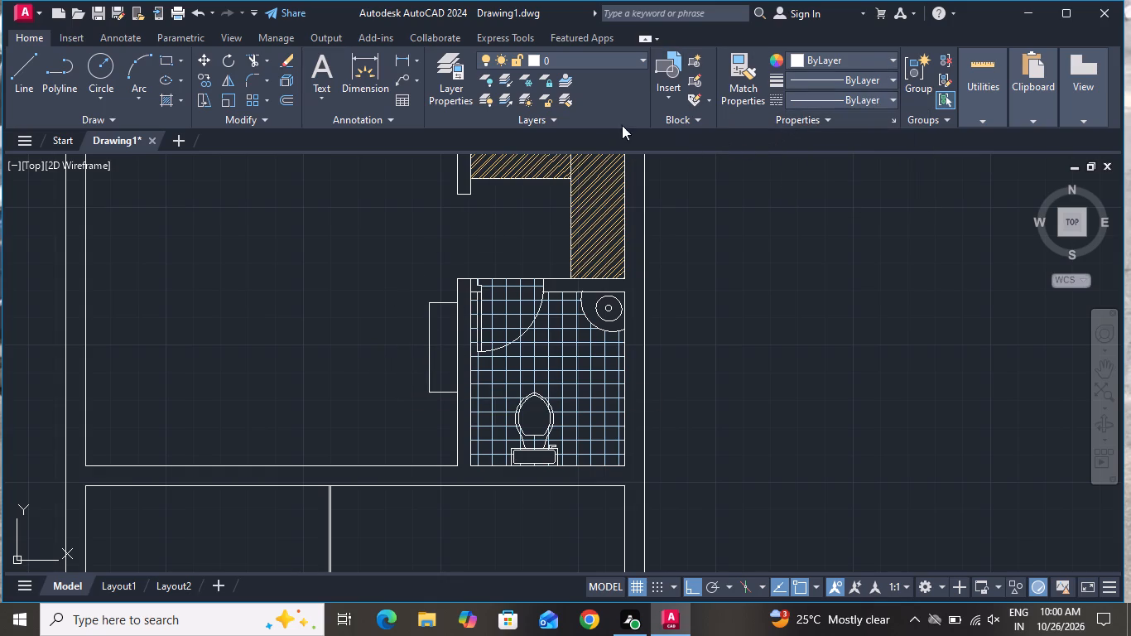
# Draw a narrow upright rectangle inside the wall-side rectangle, starting 1'-2" above its geometric center.
pyautogui.click(171, 61)
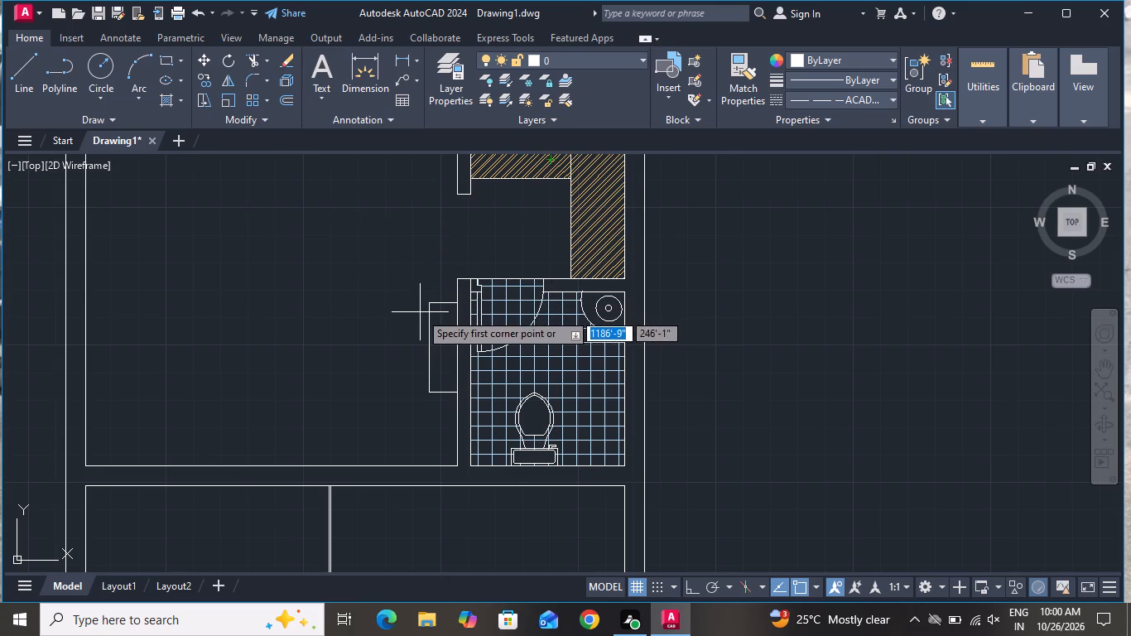
pyautogui.scroll(1, 414, 346)
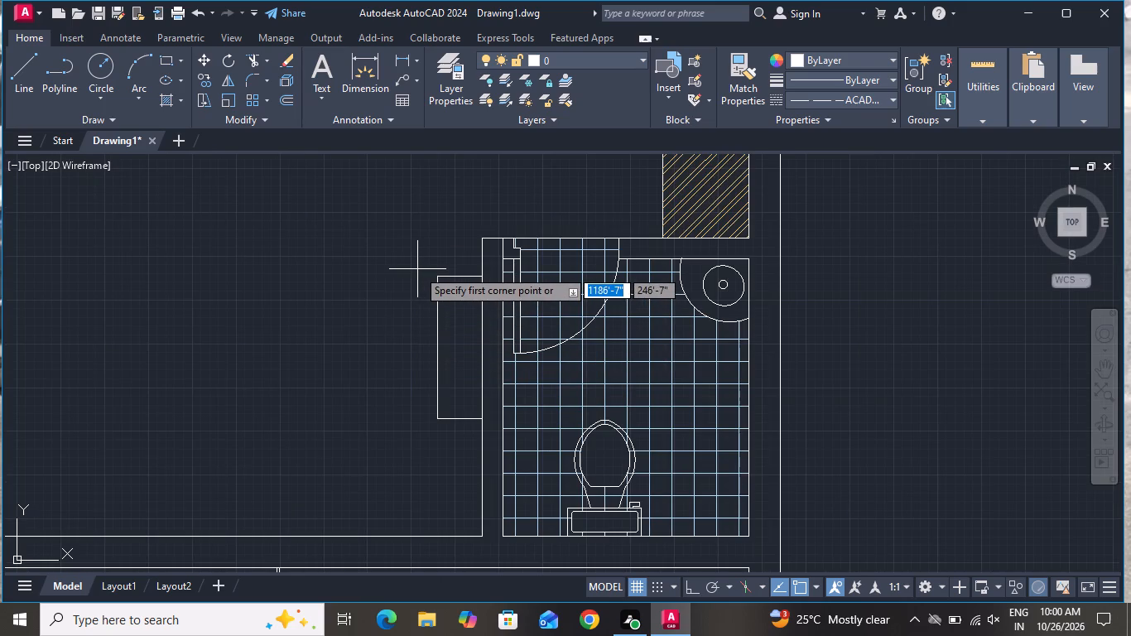
pyautogui.scroll(-2, 417, 269)
pyautogui.scroll(1, 452, 335)
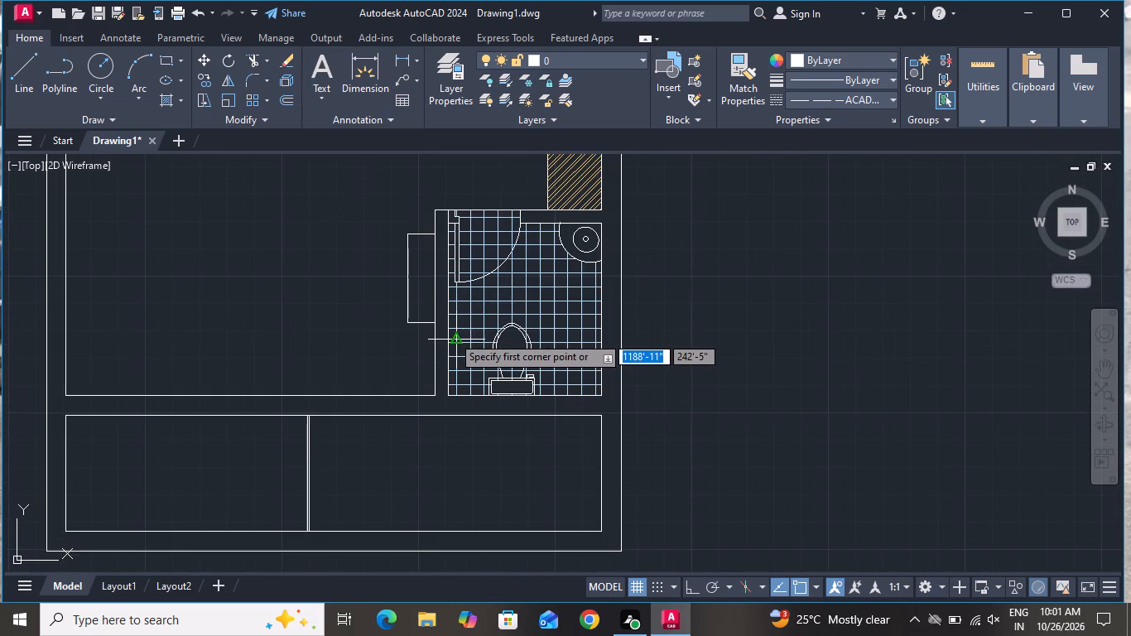
pyautogui.scroll(1, 445, 321)
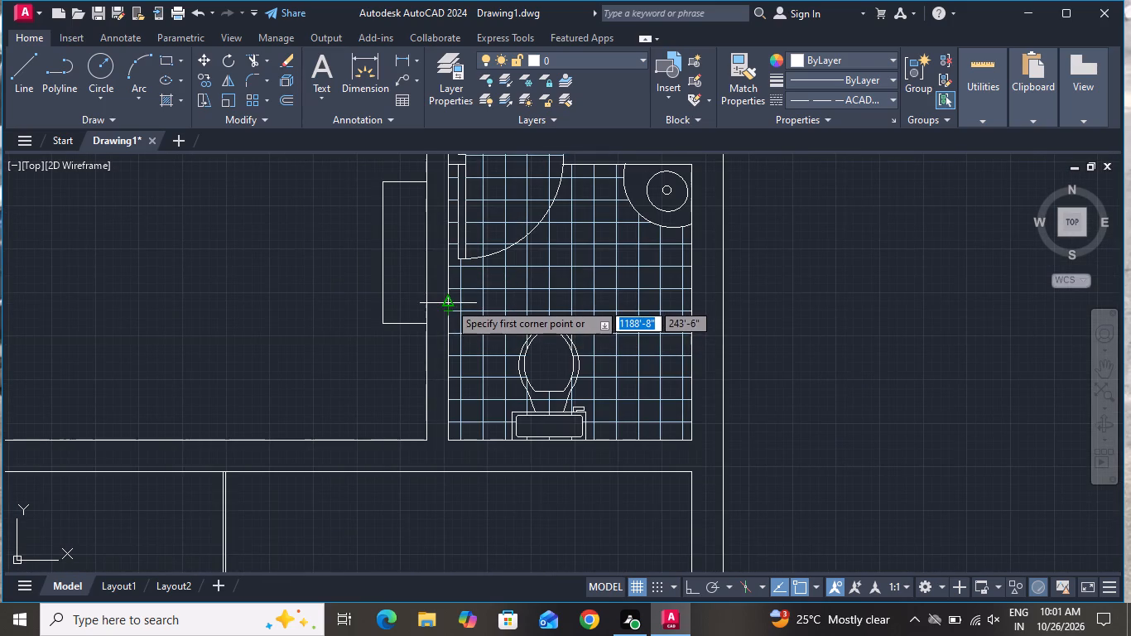
pyautogui.scroll(1, 450, 298)
pyautogui.scroll(-1, 450, 298)
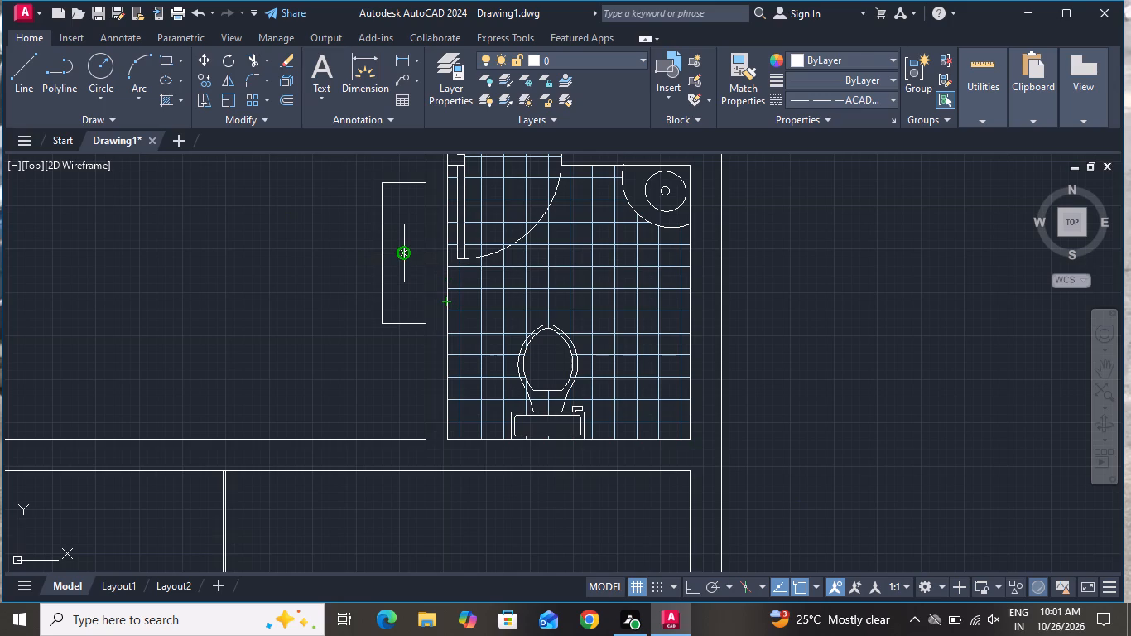
pyautogui.click(402, 205)
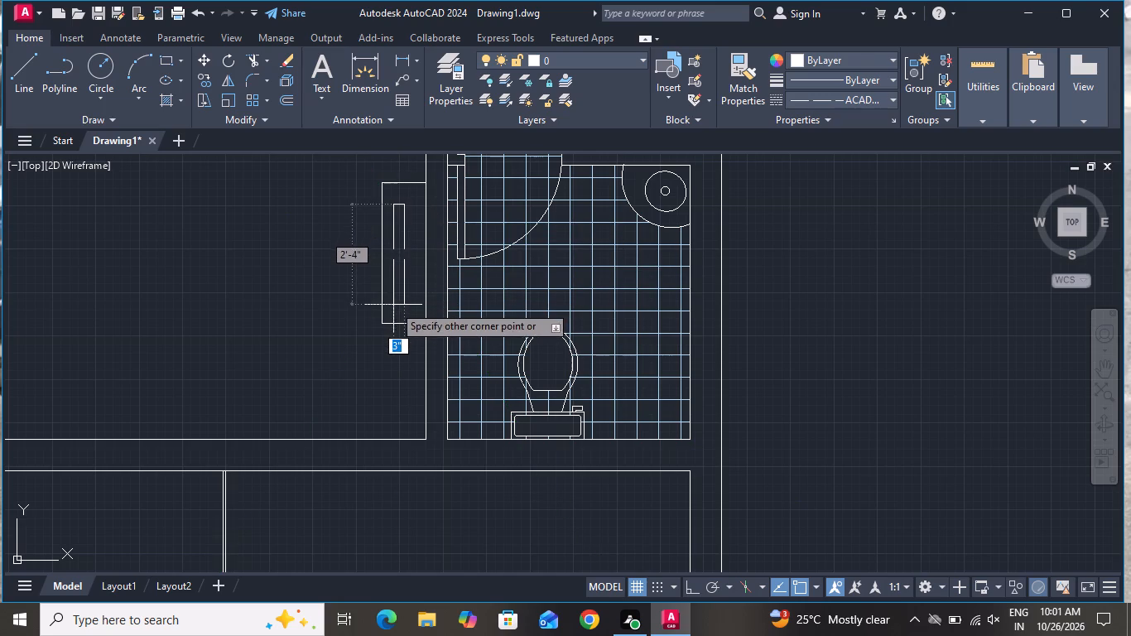
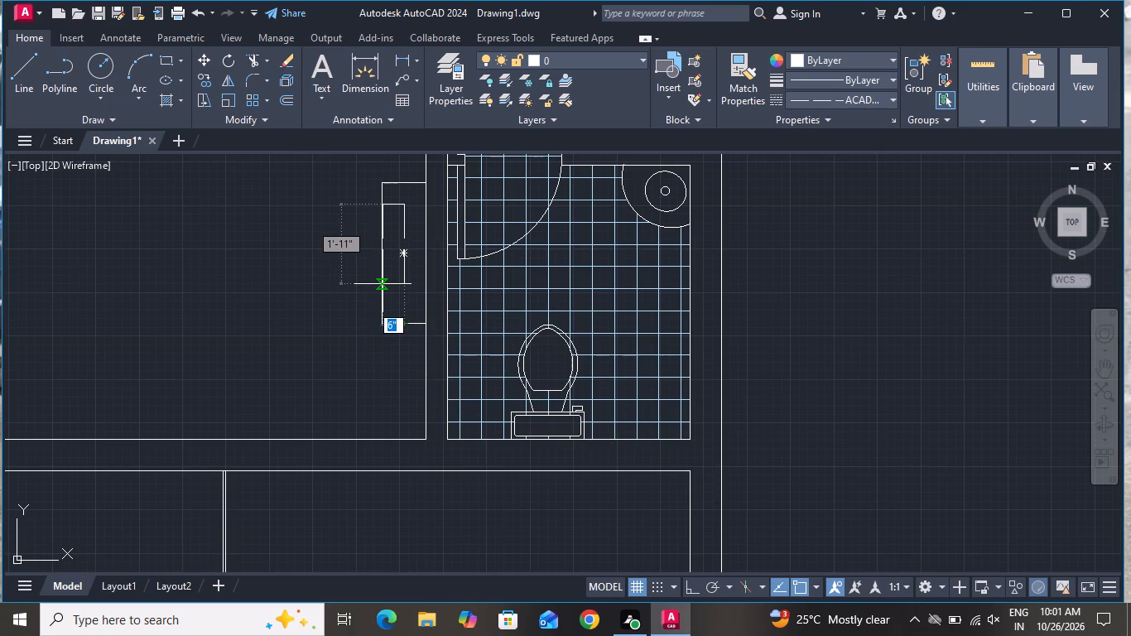
# Complete the narrow upright rectangle inside the wall-side rectangle, making it about 2'-3" tall.
pyautogui.scroll(-1, 383, 282)
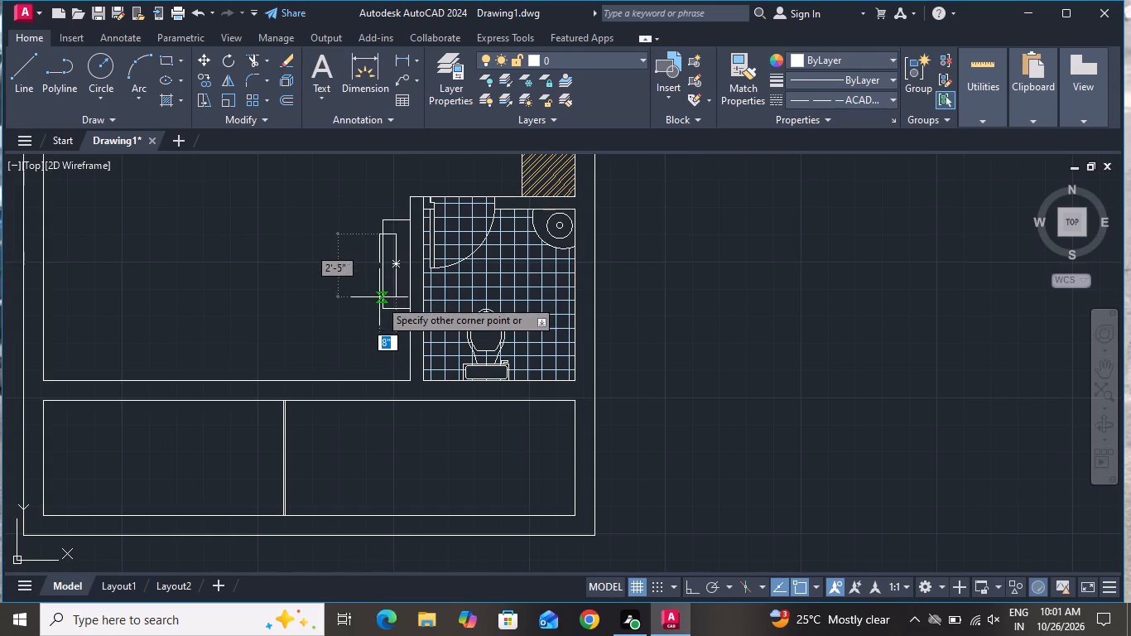
pyautogui.scroll(2, 397, 287)
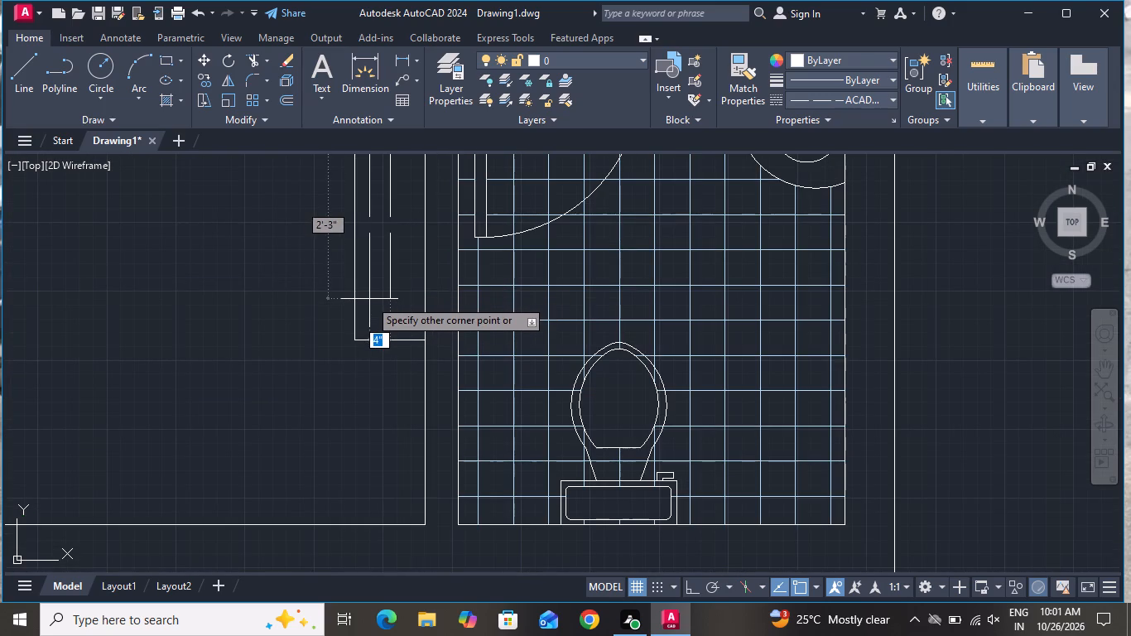
pyautogui.click(375, 296)
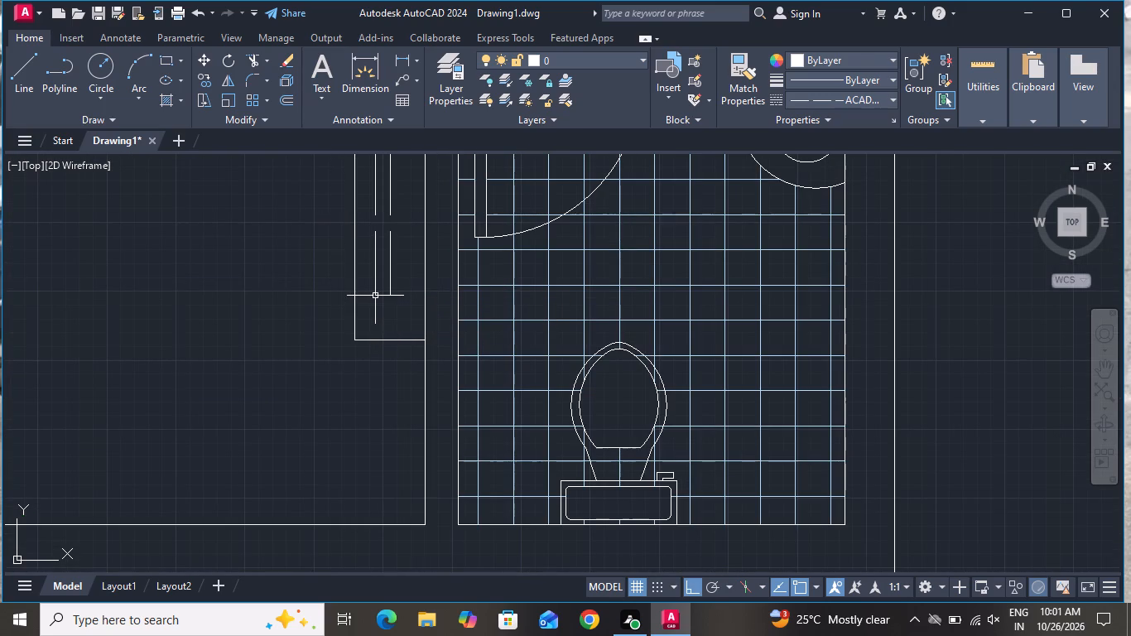
# Select both the outer wall-side rectangle and the narrow rectangle inside it, beside the bathroom's bedroom-side wall.
pyautogui.scroll(-2, 375, 333)
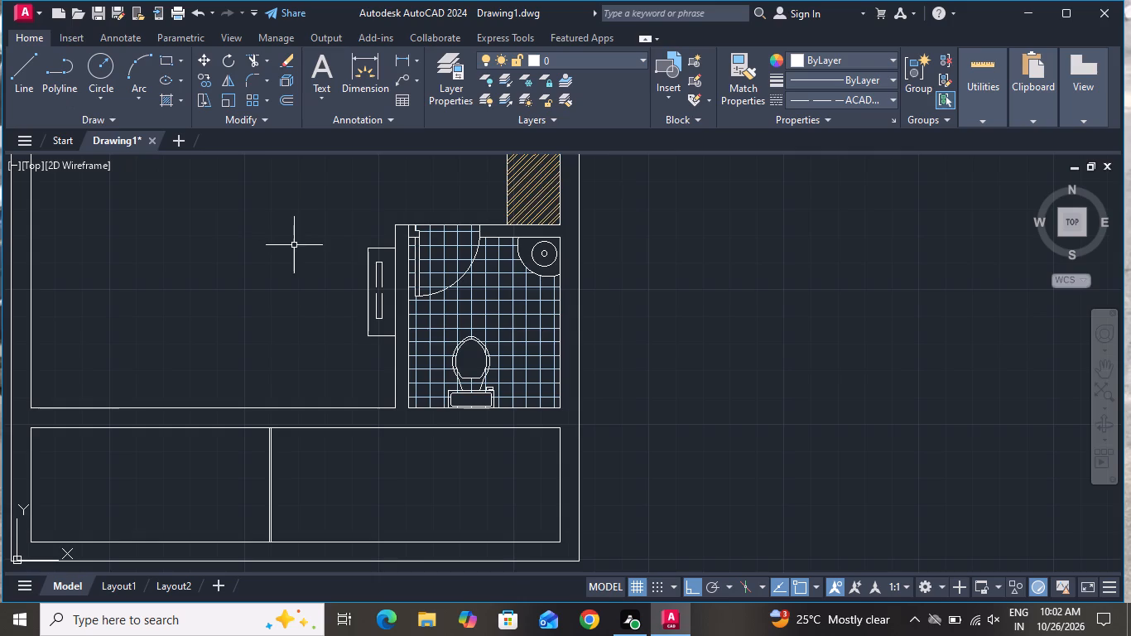
pyautogui.scroll(3, 360, 266)
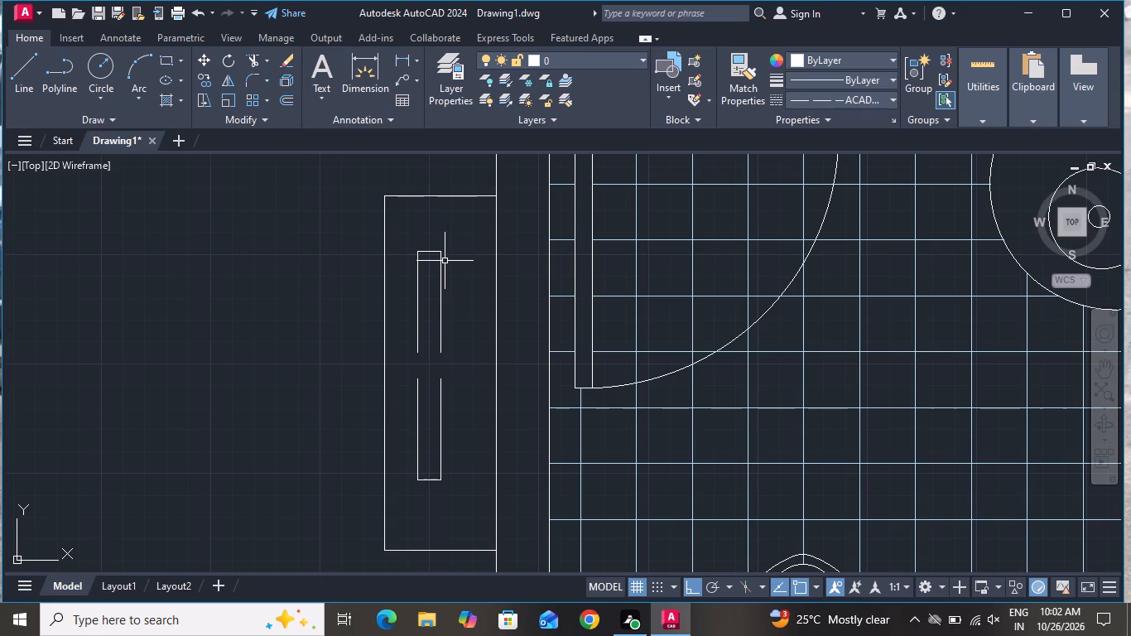
pyautogui.scroll(-1, 445, 259)
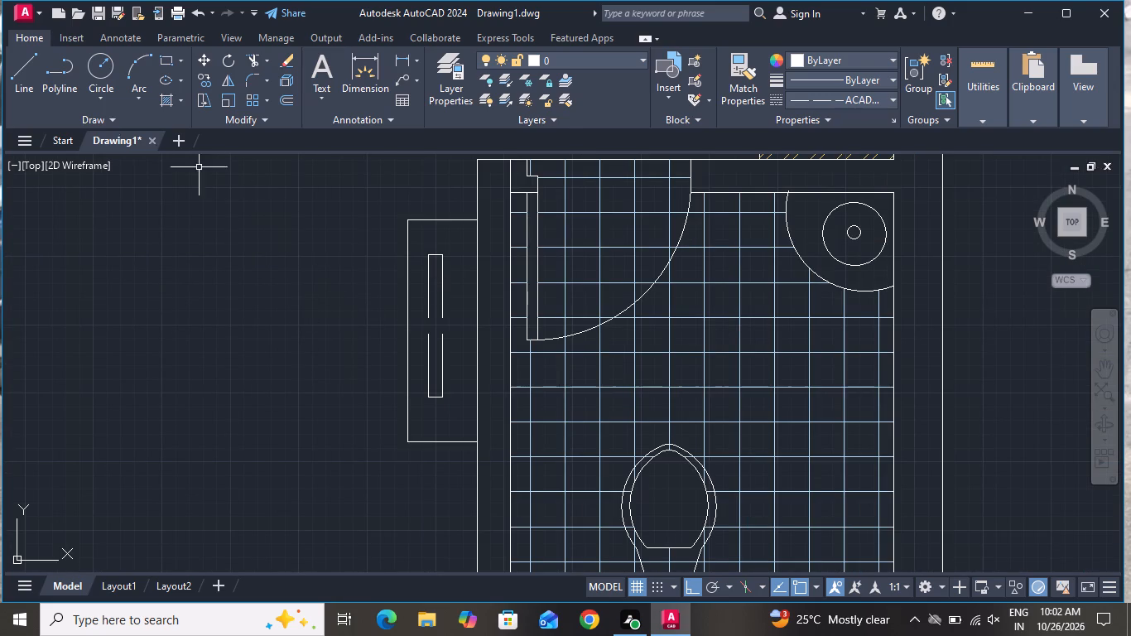
pyautogui.scroll(1, 408, 277)
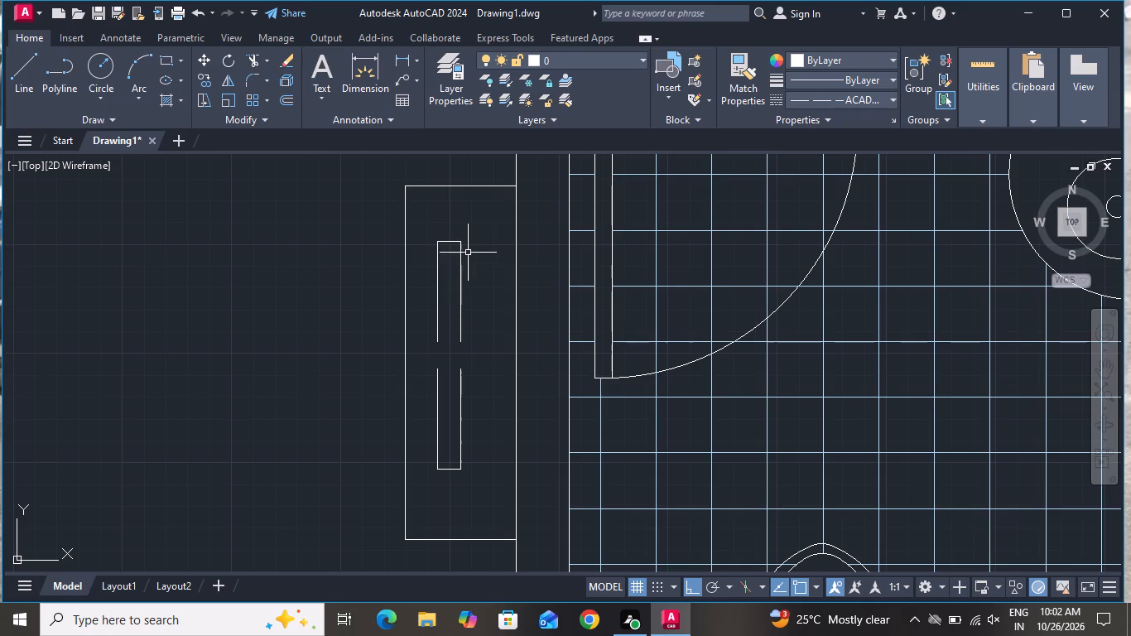
pyautogui.click(468, 253)
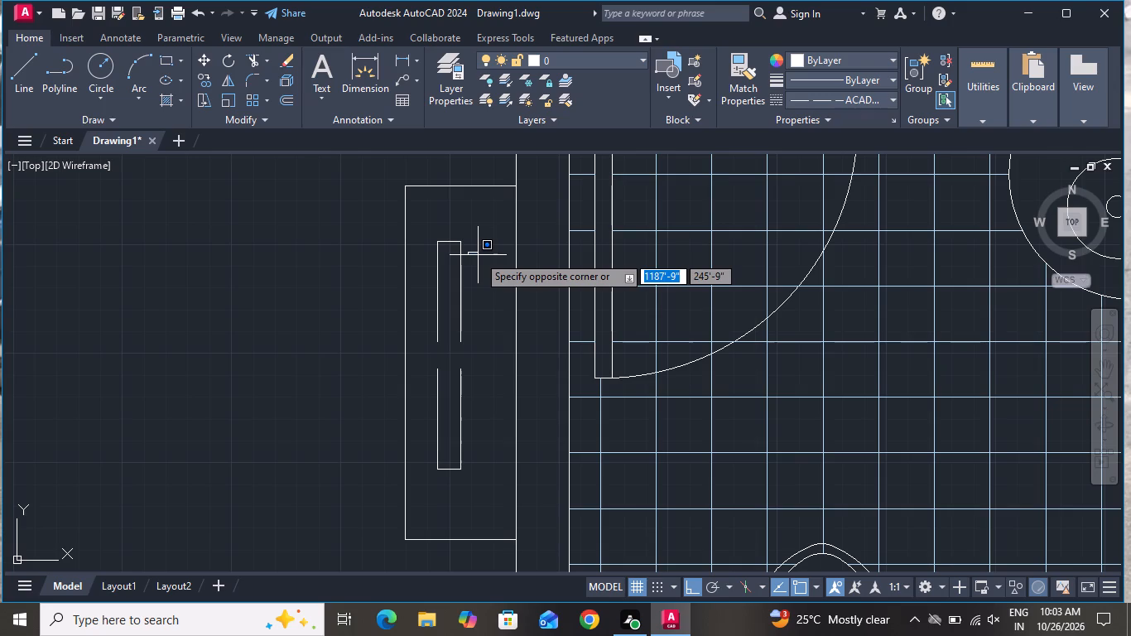
pyautogui.rightClick(397, 369)
pyautogui.click(300, 334)
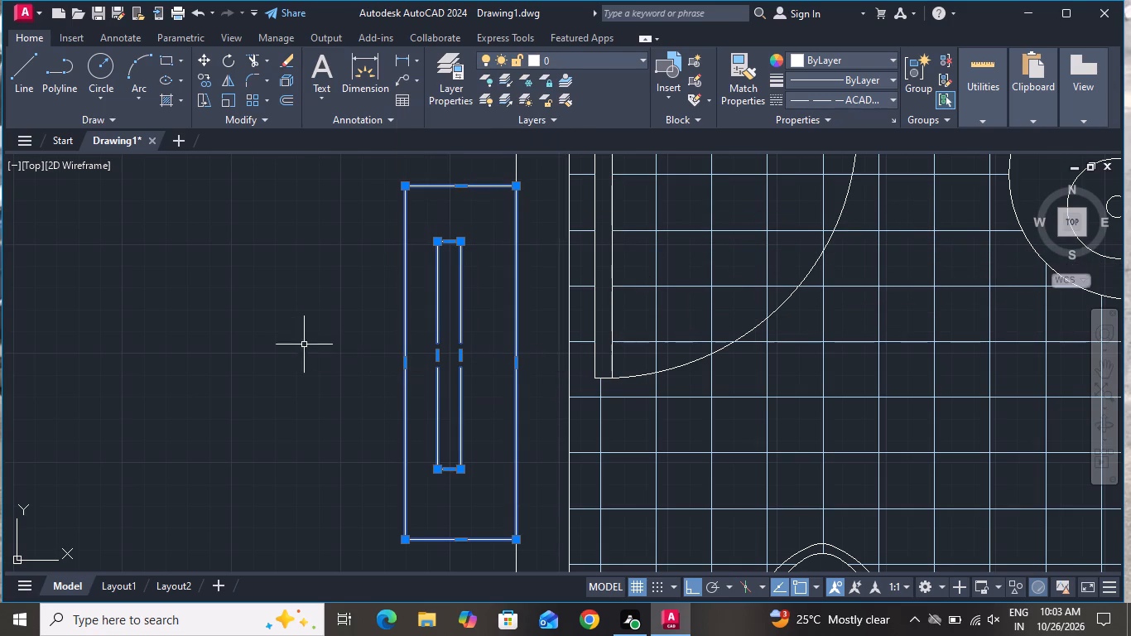
pyautogui.click(294, 378)
pyautogui.press('Escape')
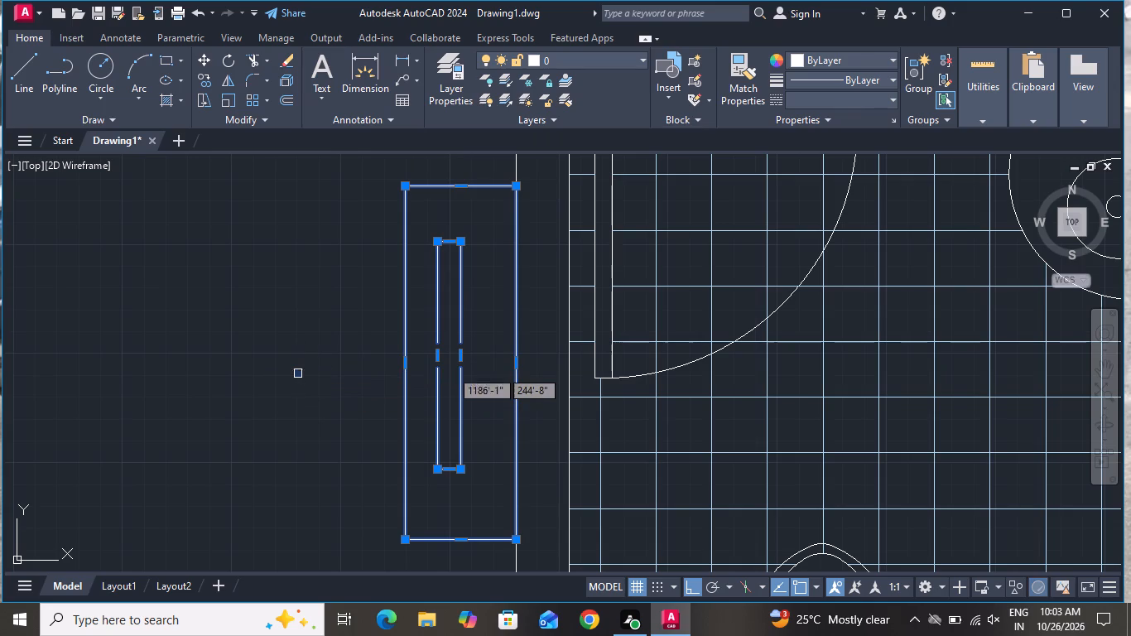
pyautogui.scroll(-4, 310, 378)
pyautogui.scroll(-1, 436, 388)
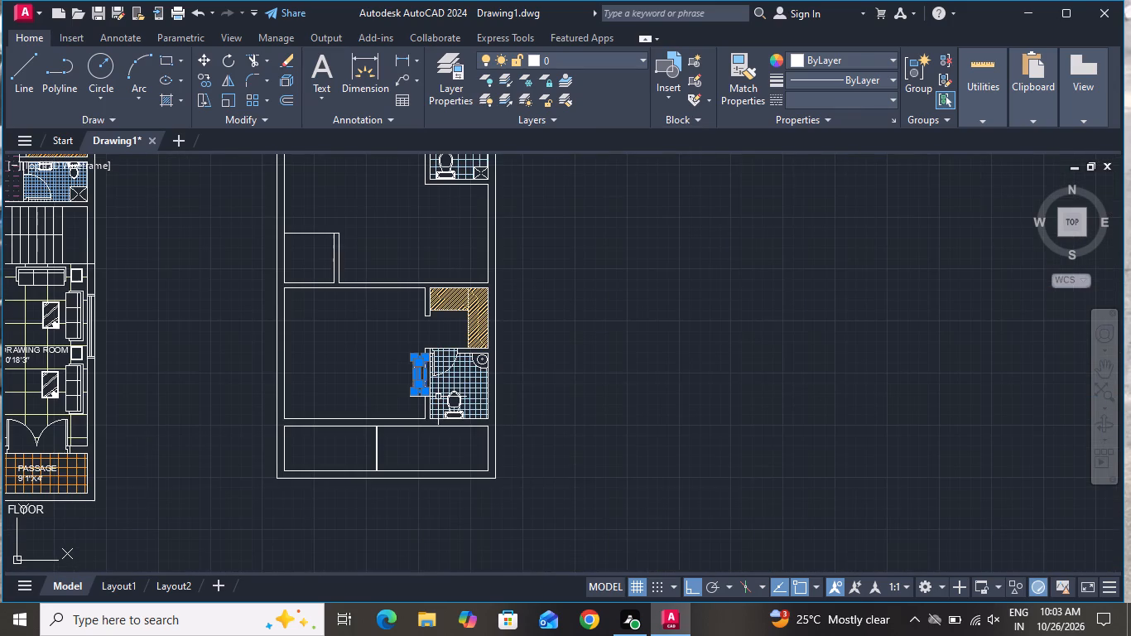
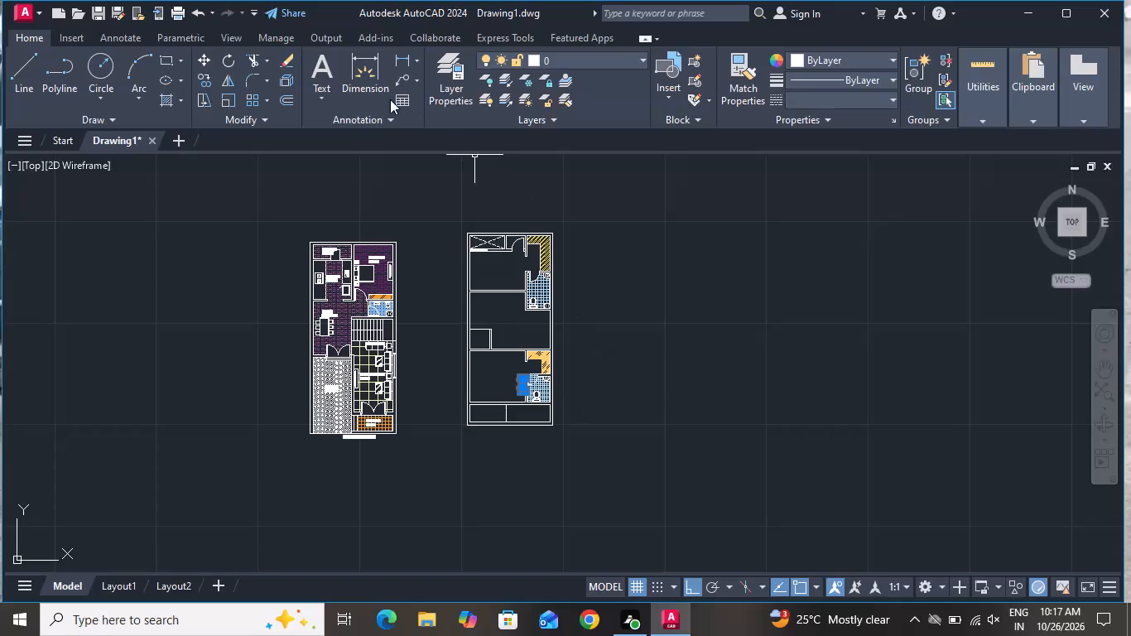
# Draw a horizontal sofa rectangle about 4'-11" by 1'-3" in the middle room, below its upper wall.
pyautogui.click(167, 67)
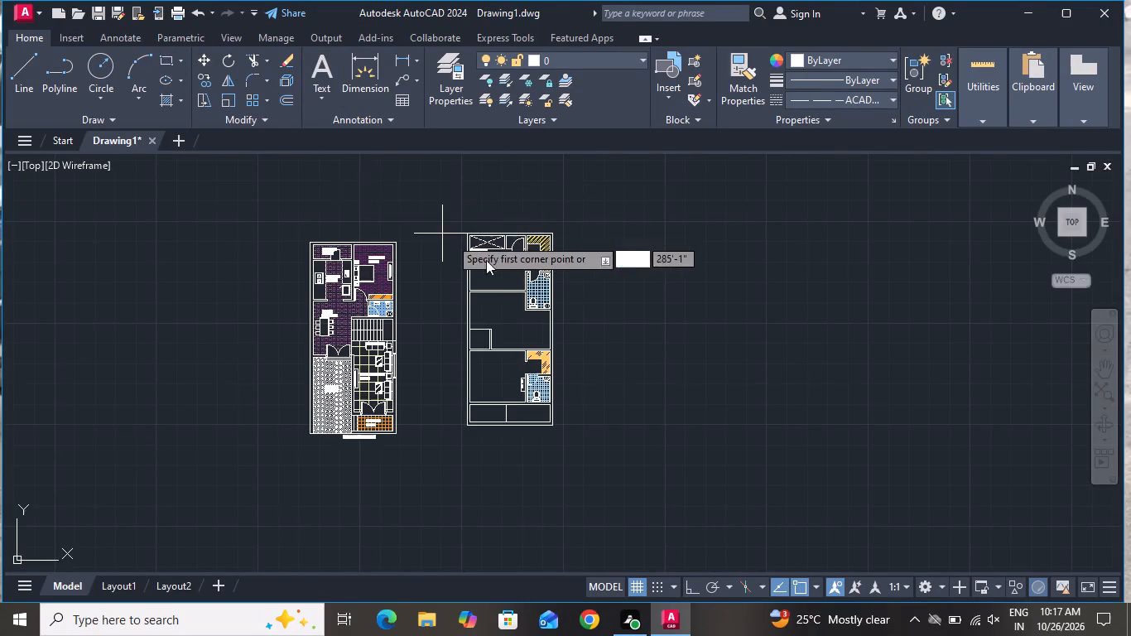
pyautogui.scroll(2, 505, 270)
pyautogui.scroll(1, 449, 387)
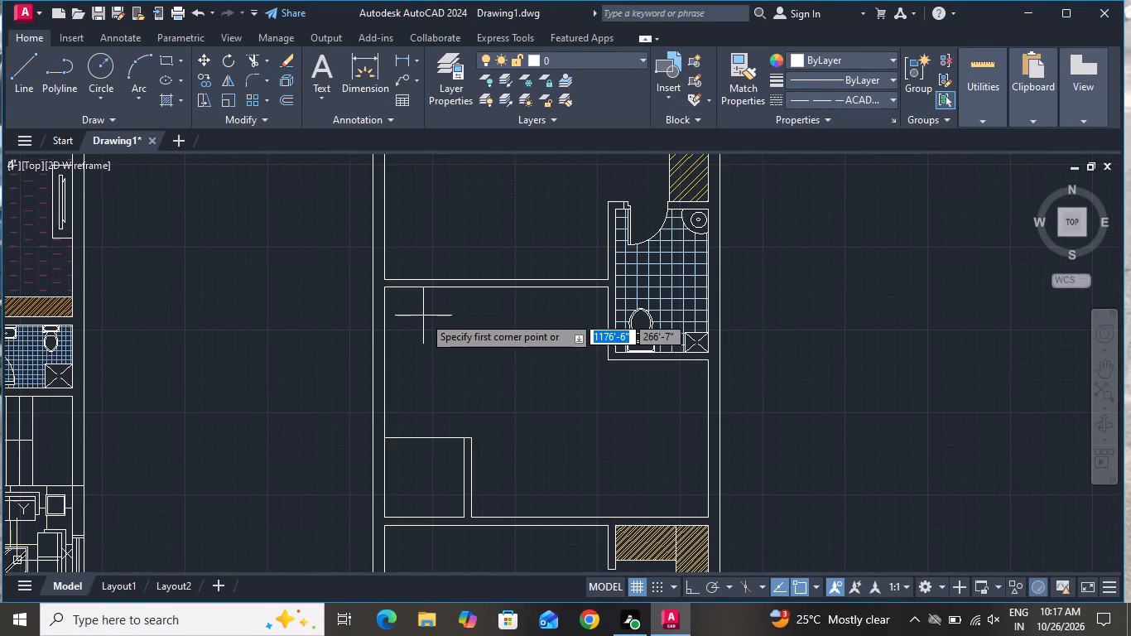
pyautogui.click(422, 315)
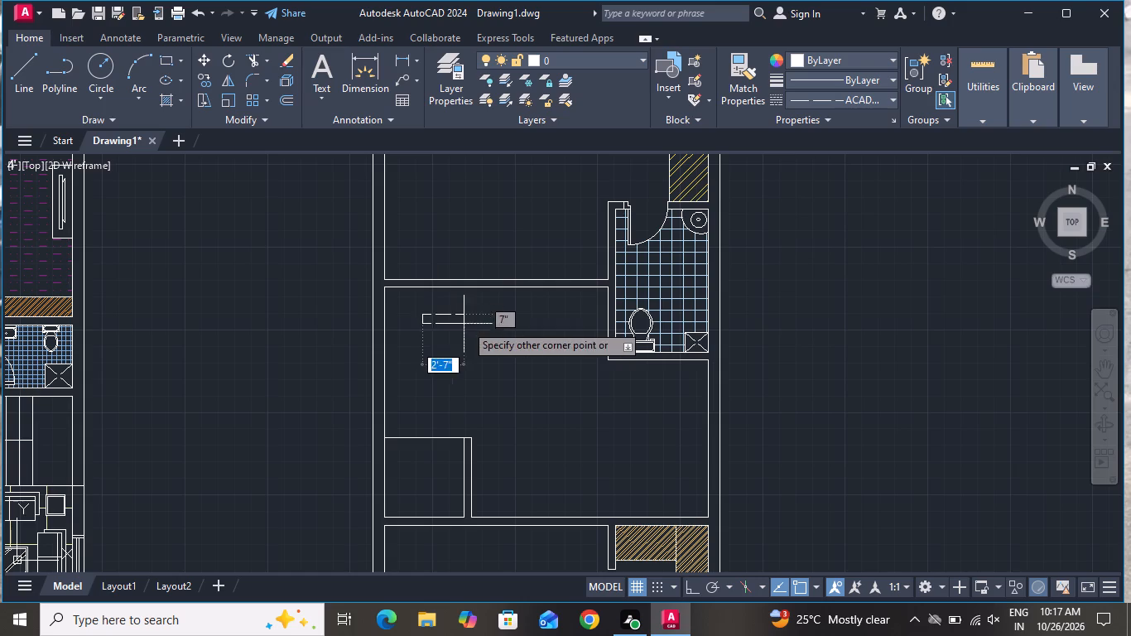
pyautogui.click(499, 335)
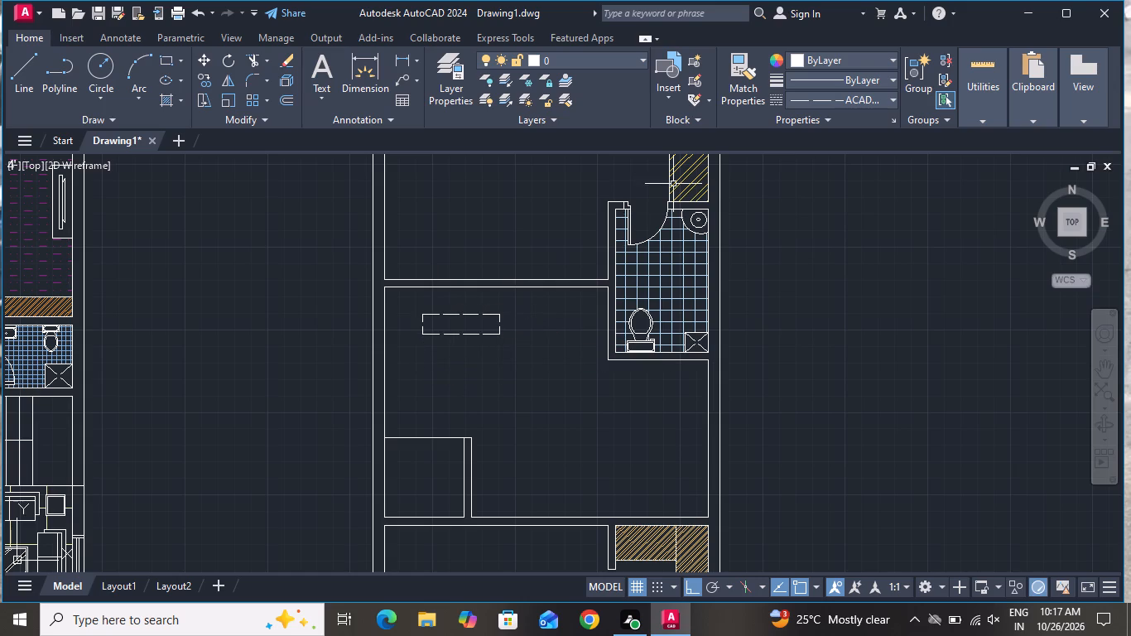
# Set the linetype of the new sofa rectangle in the middle room to ByLayer.
pyautogui.click(508, 313)
pyautogui.click(488, 345)
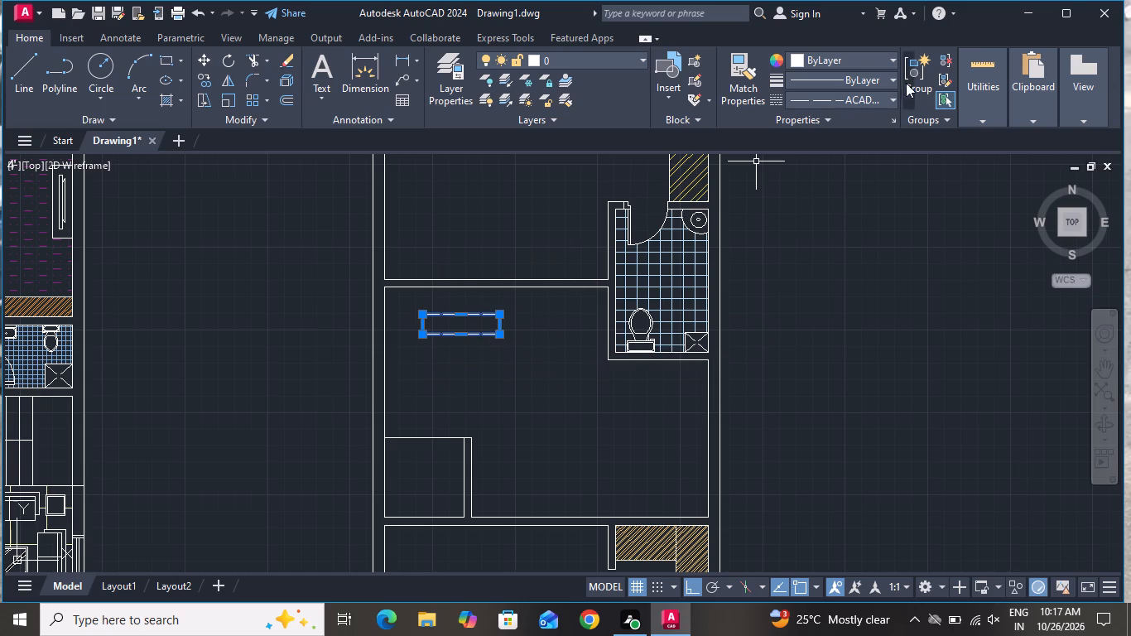
pyautogui.click(881, 104)
pyautogui.click(854, 121)
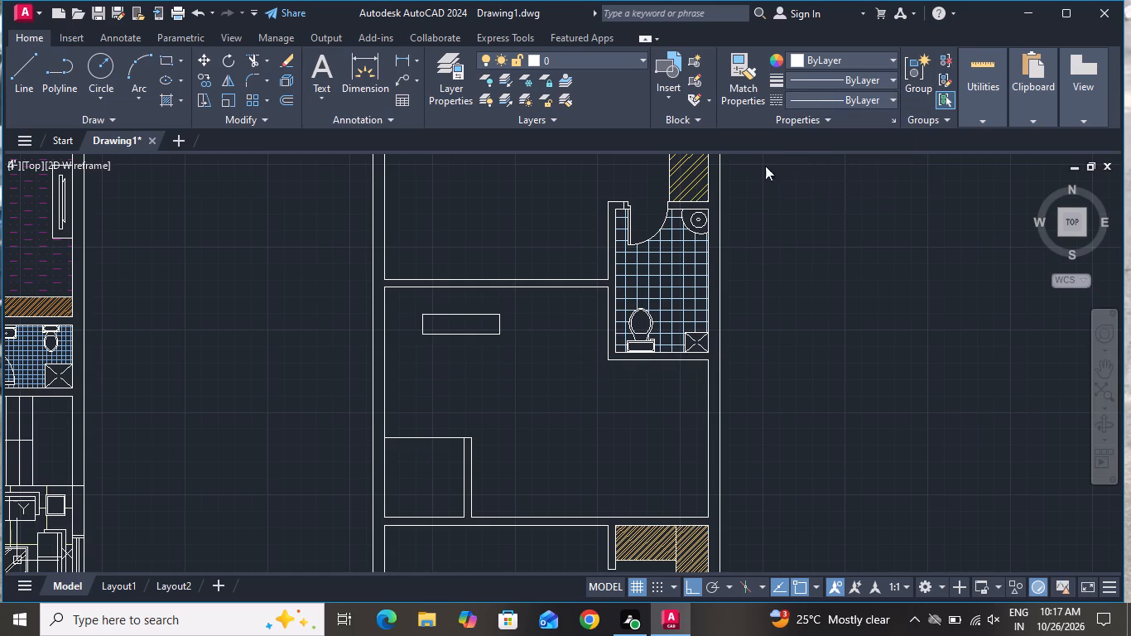
# Draw a vertical seat divider line across the sofa rectangle, about one third along from its left end.
pyautogui.scroll(3, 426, 359)
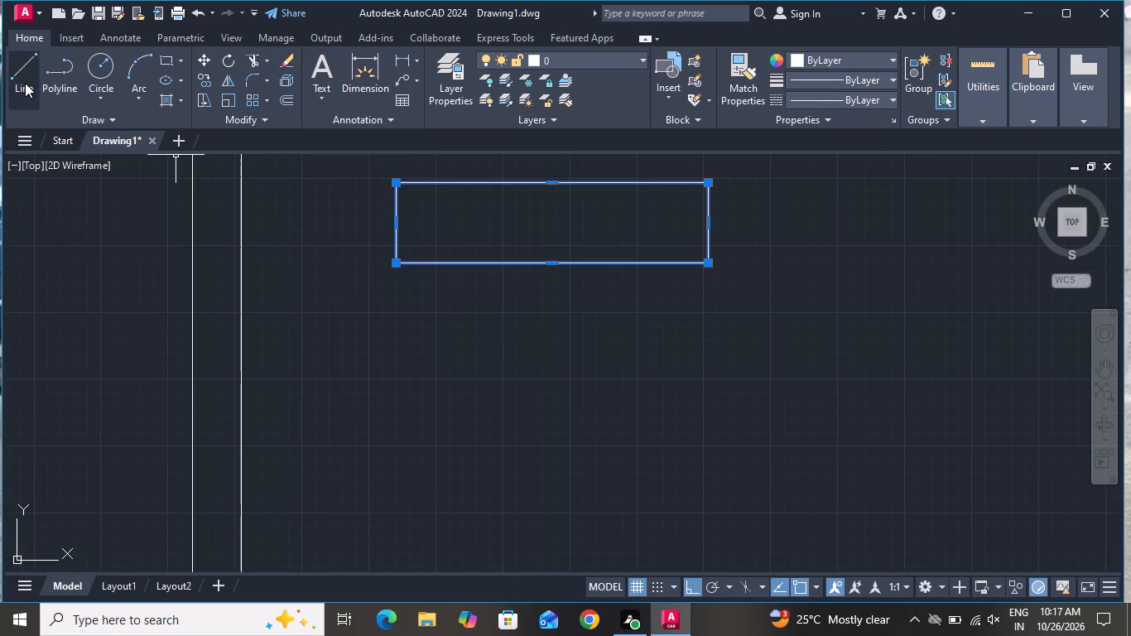
pyautogui.click(21, 80)
pyautogui.scroll(-1, 215, 210)
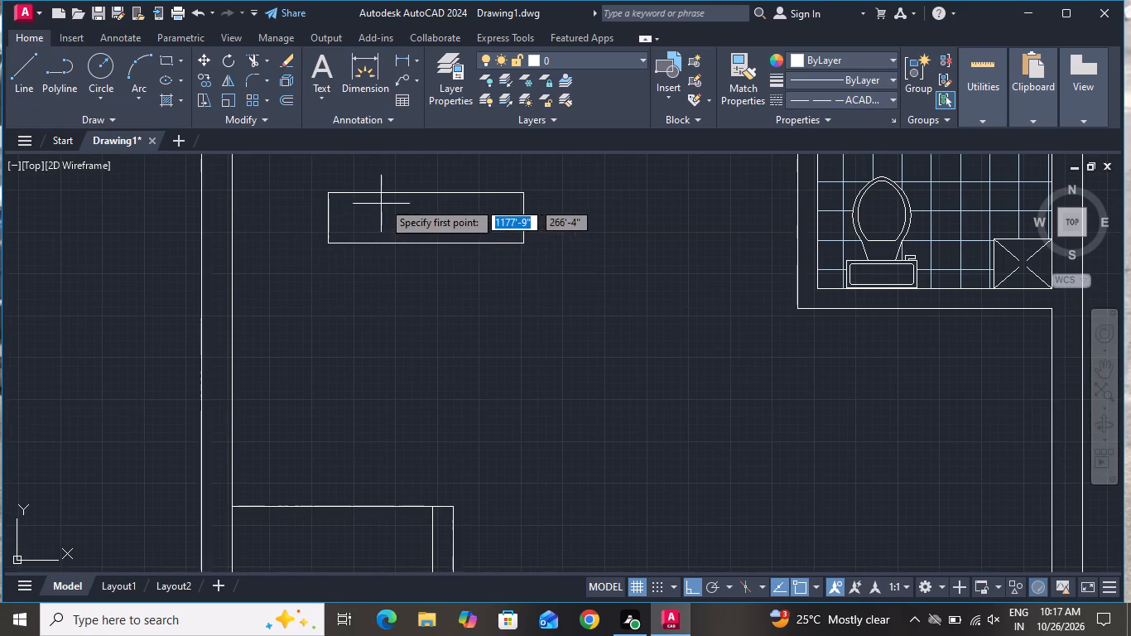
pyautogui.scroll(1, 383, 201)
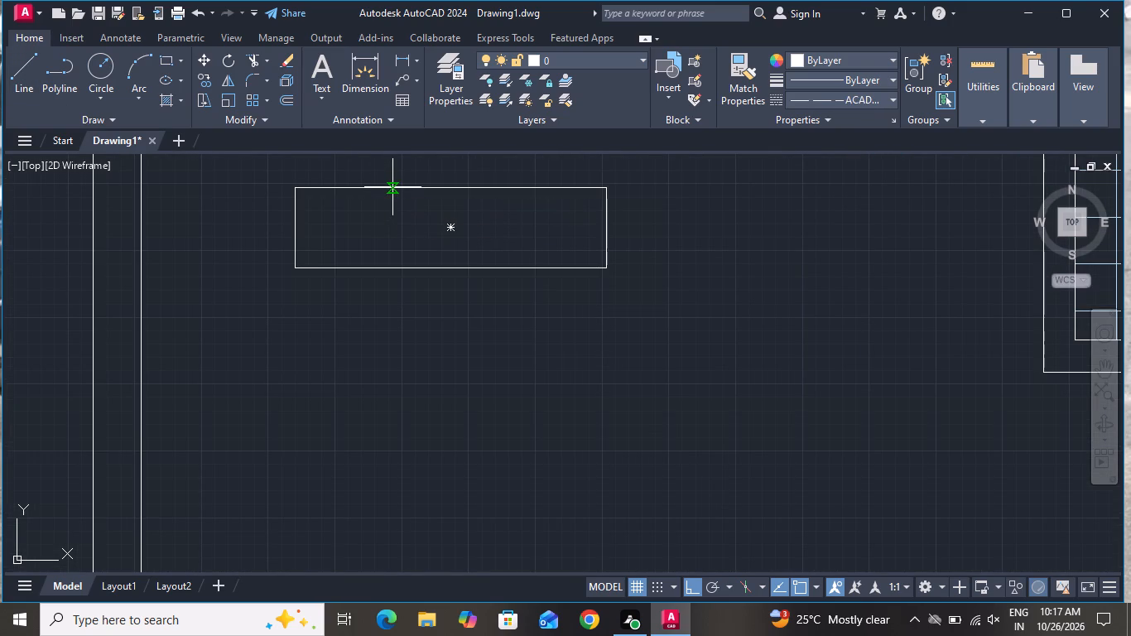
pyautogui.click(392, 187)
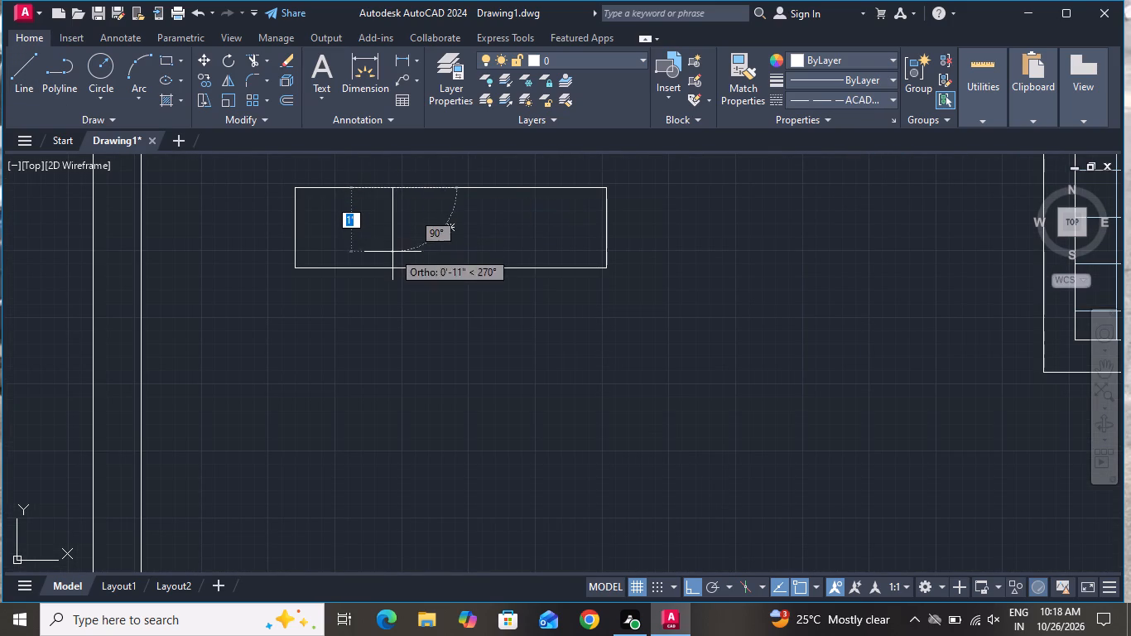
pyautogui.click(391, 265)
pyautogui.rightClick(391, 263)
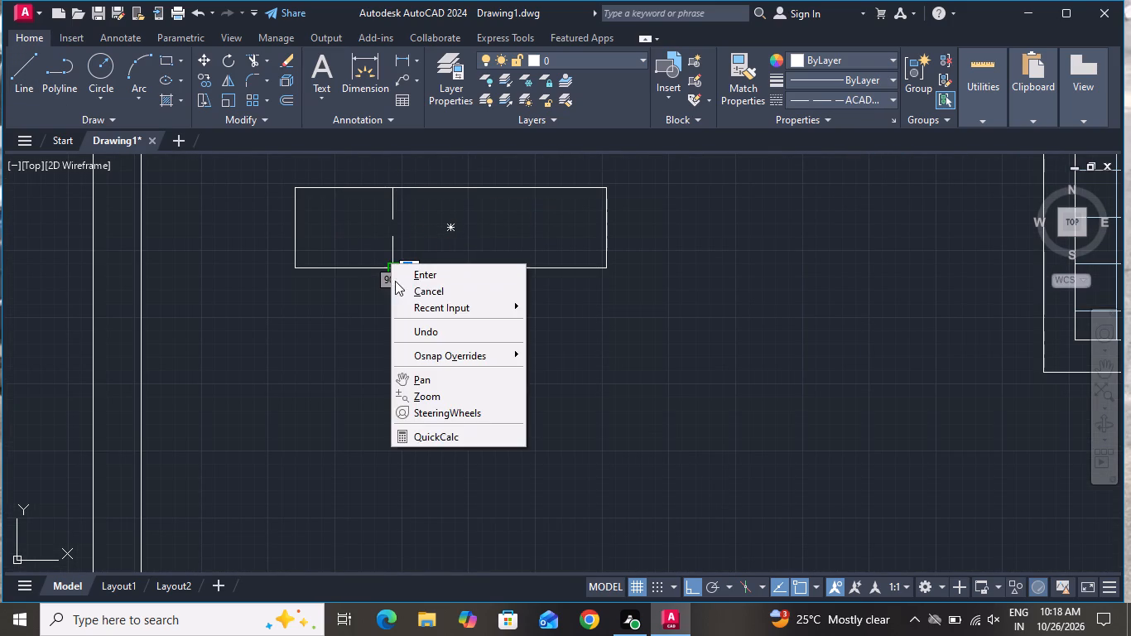
pyautogui.click(397, 291)
# Set the linetype of the first seat divider line to ByLayer.
pyautogui.click(410, 231)
pyautogui.click(384, 248)
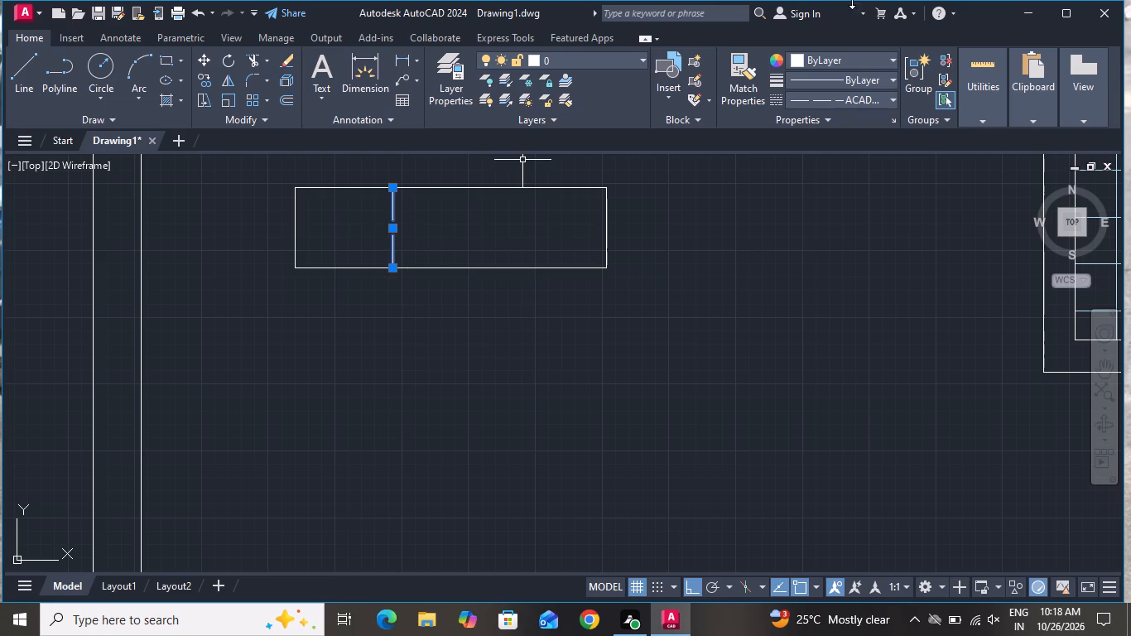
pyautogui.click(886, 105)
pyautogui.click(834, 119)
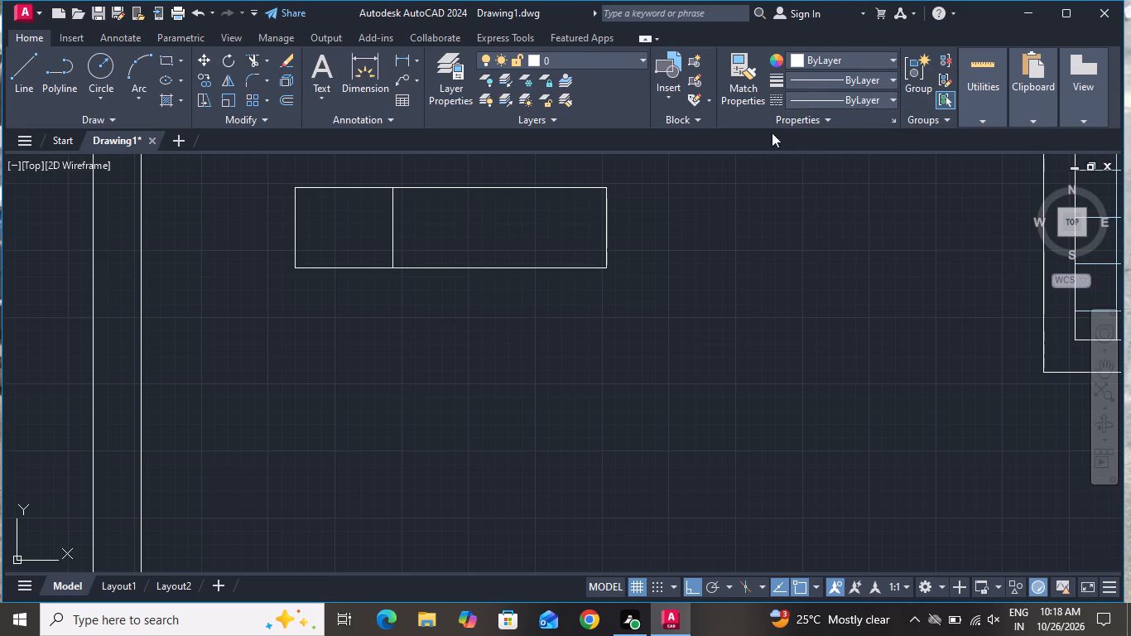
# Set the current linetype to ByLayer and draw a second vertical divider line, splitting the sofa into three seats.
pyautogui.click(20, 74)
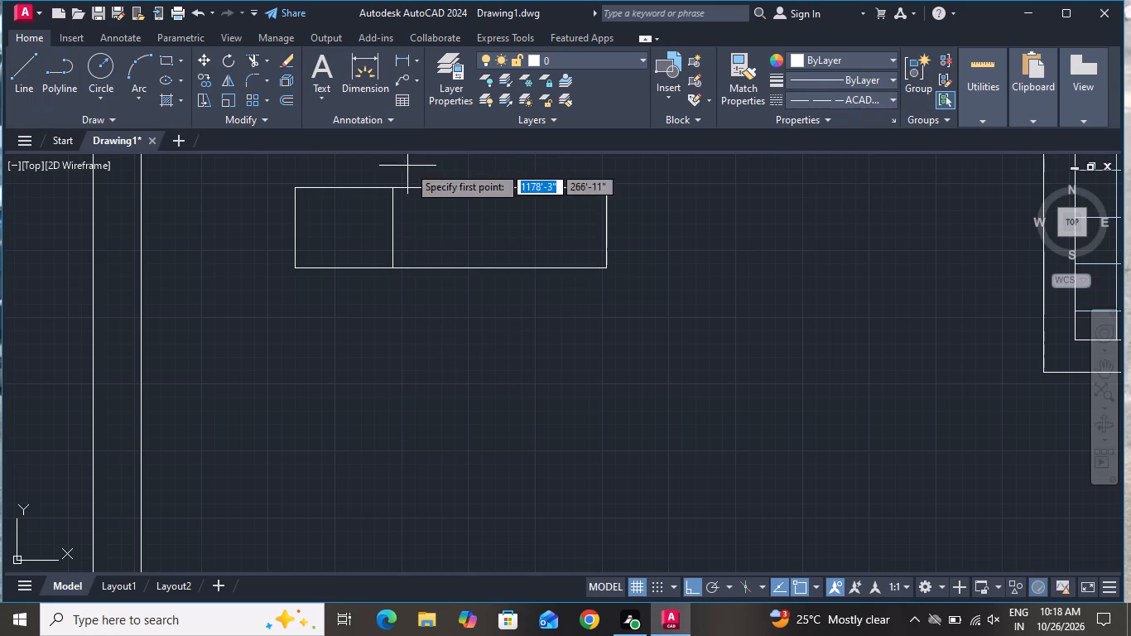
pyautogui.click(866, 99)
pyautogui.click(843, 118)
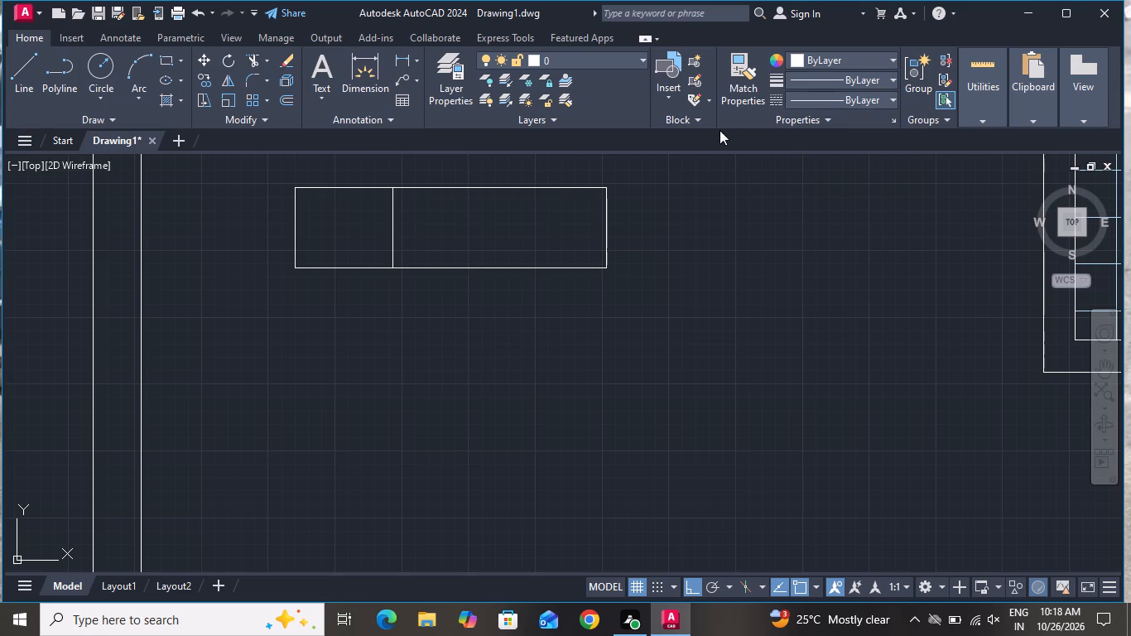
pyautogui.click(503, 192)
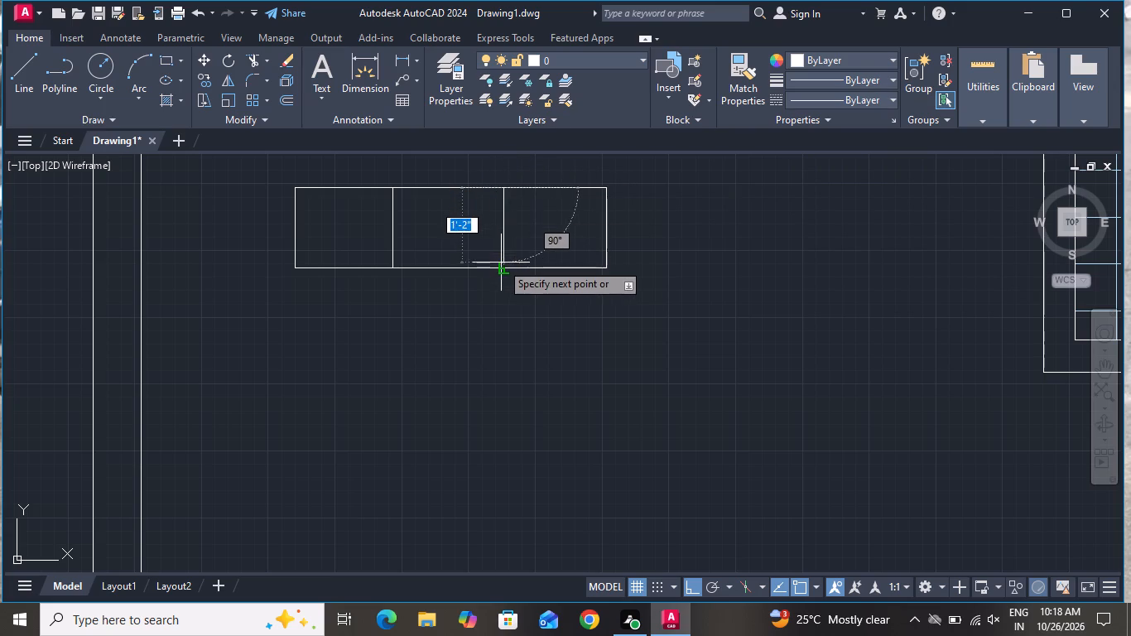
pyautogui.click(501, 263)
pyautogui.rightClick(503, 258)
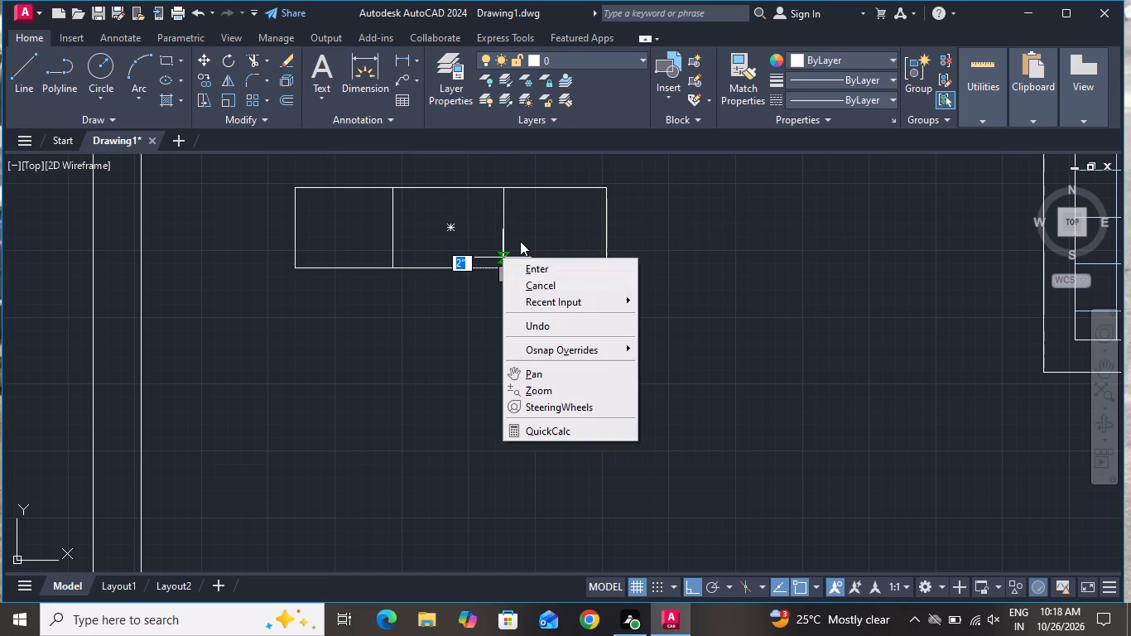
pyautogui.click(529, 280)
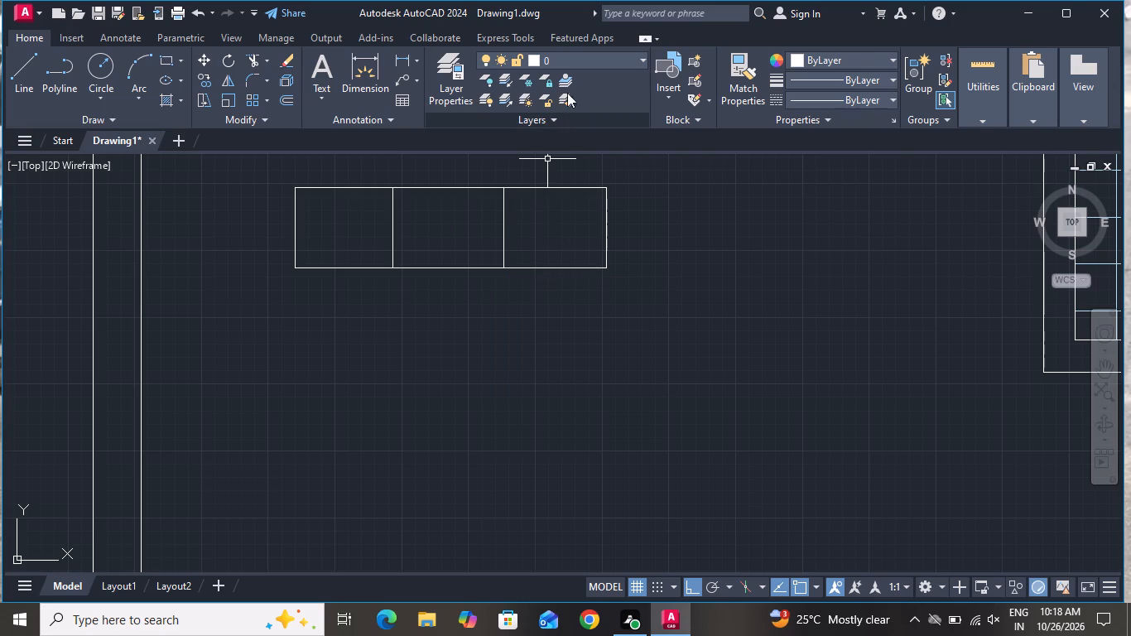
# Draw a horizontal backrest line across the sofa's full length, just below and parallel to its upper edge.
pyautogui.click(24, 69)
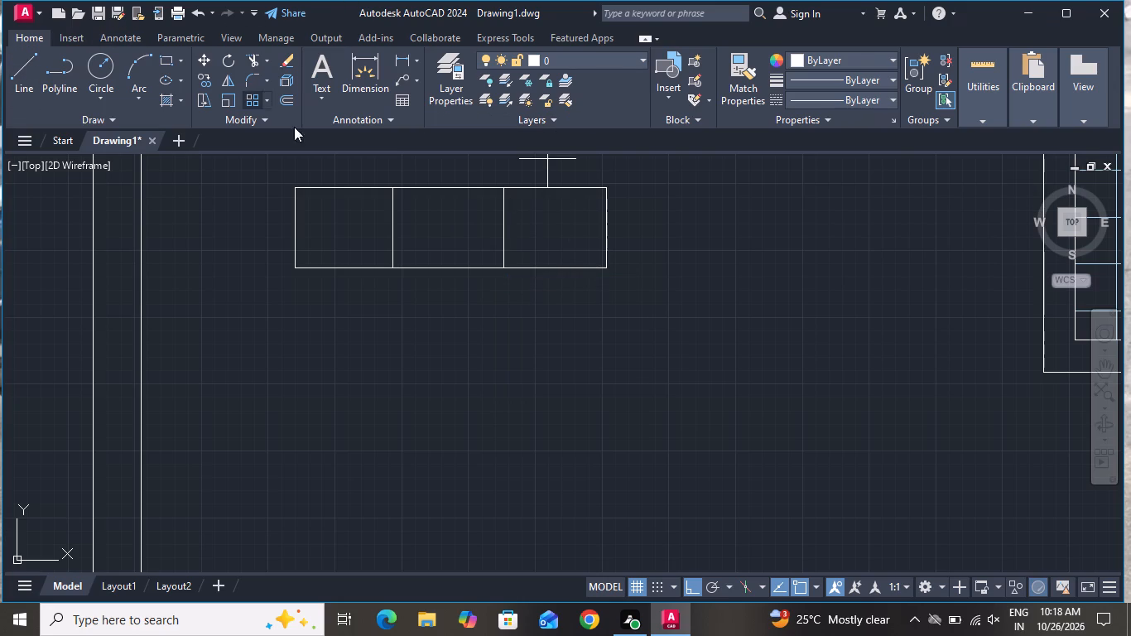
pyautogui.scroll(2, 300, 181)
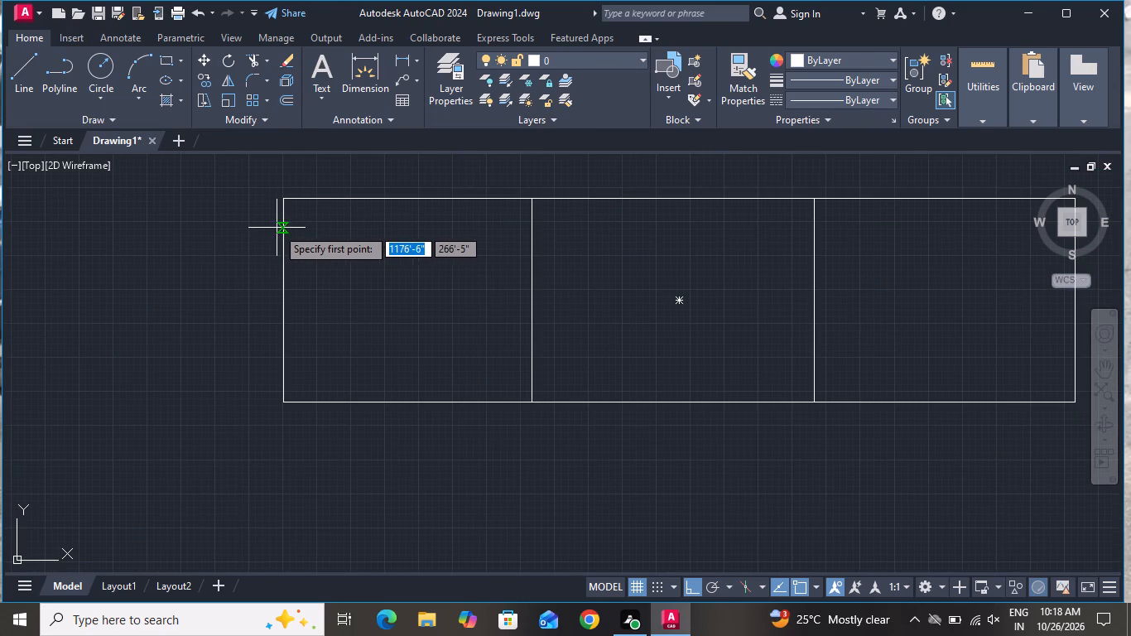
pyautogui.click(277, 228)
pyautogui.scroll(-5, 458, 228)
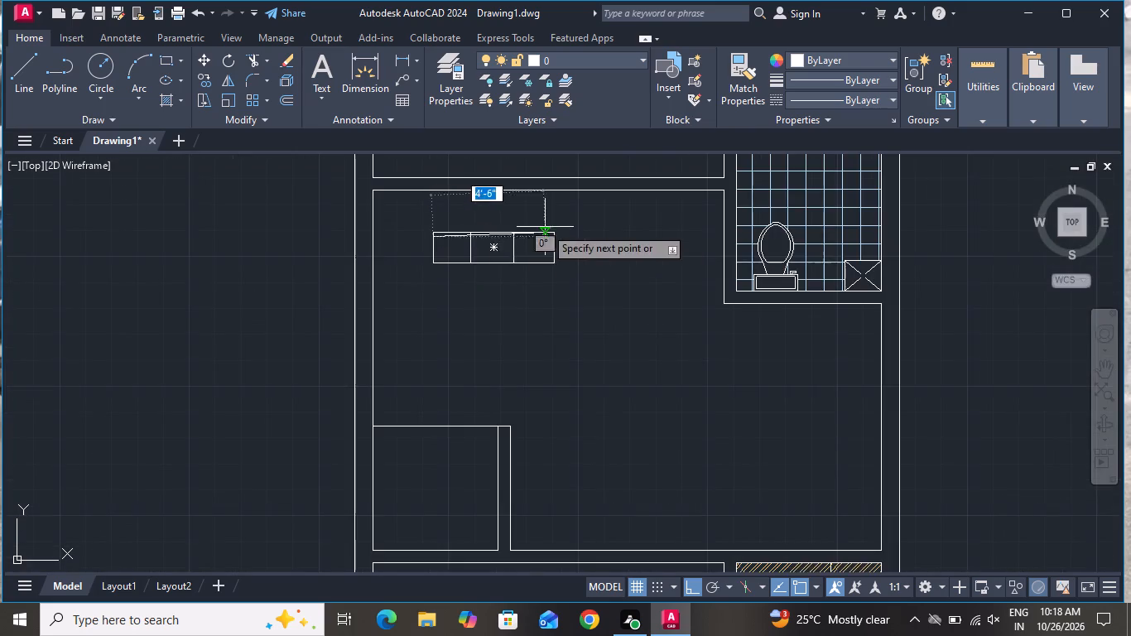
pyautogui.scroll(6, 546, 227)
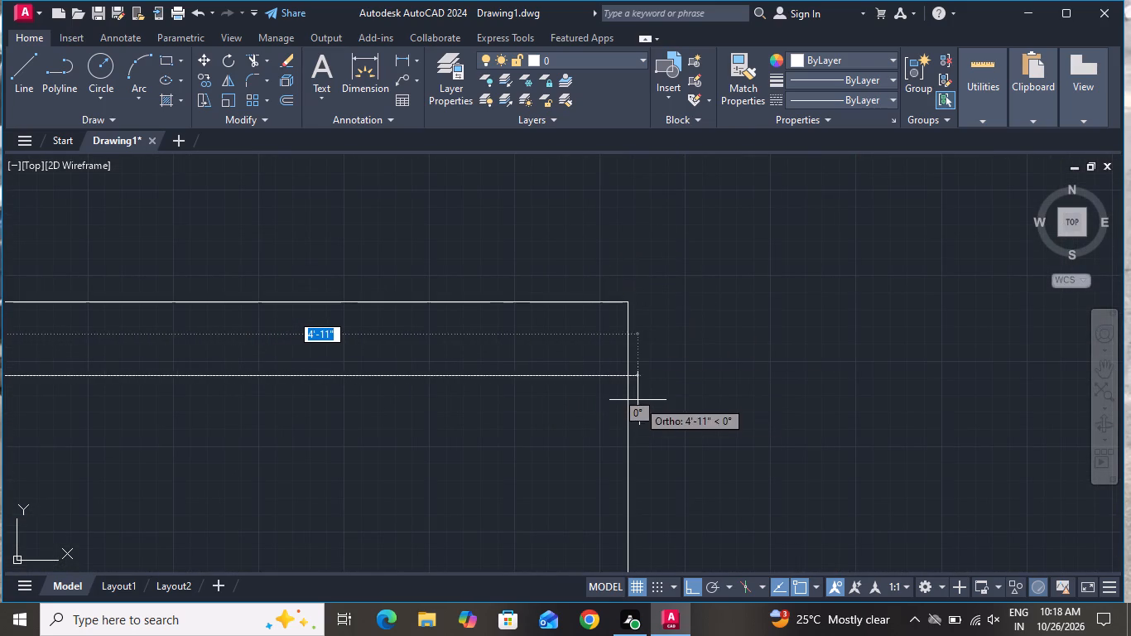
pyautogui.click(626, 372)
pyautogui.rightClick(626, 372)
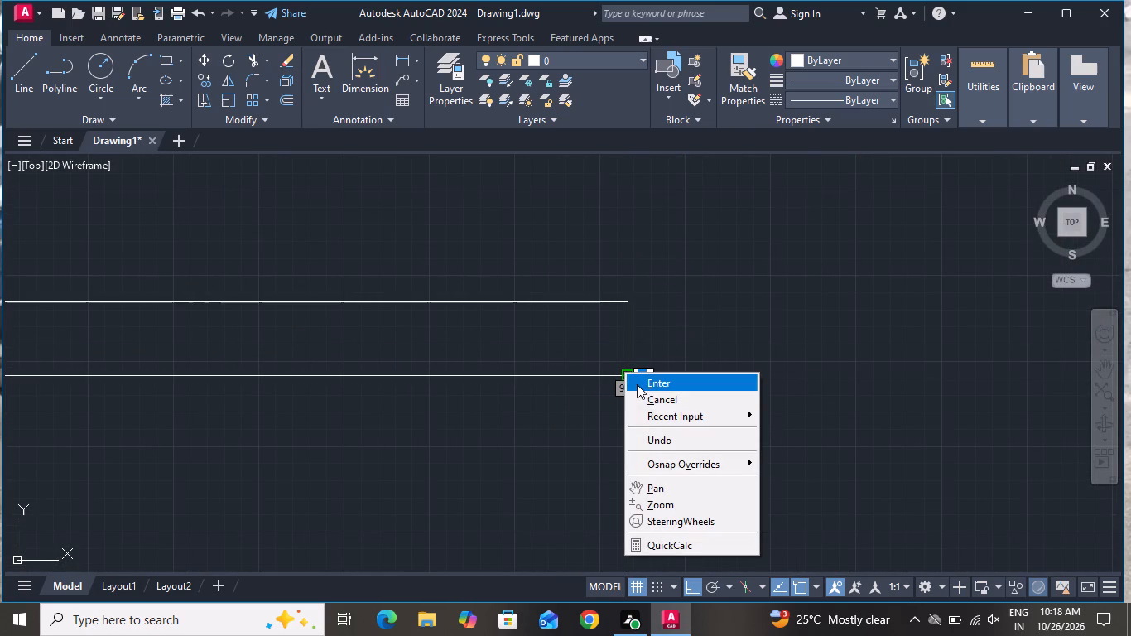
pyautogui.click(634, 393)
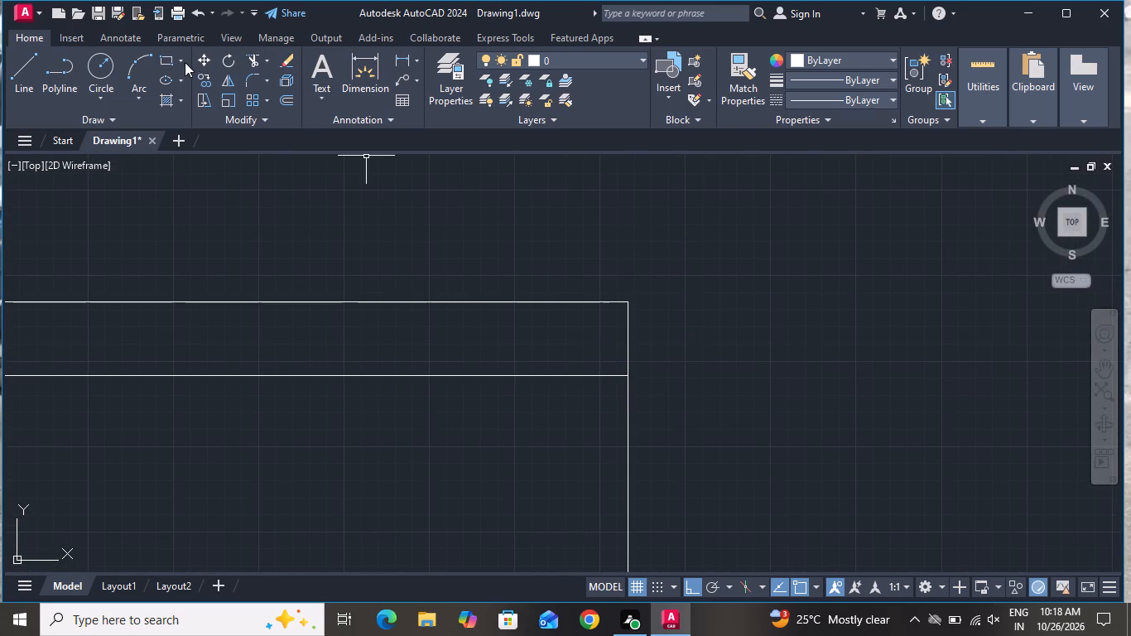
# Draw a narrow armrest rectangle about 2" by 1'-3" against the sofa's left end, extending slightly above its back edge.
pyautogui.click(175, 59)
pyautogui.scroll(-4, 287, 16)
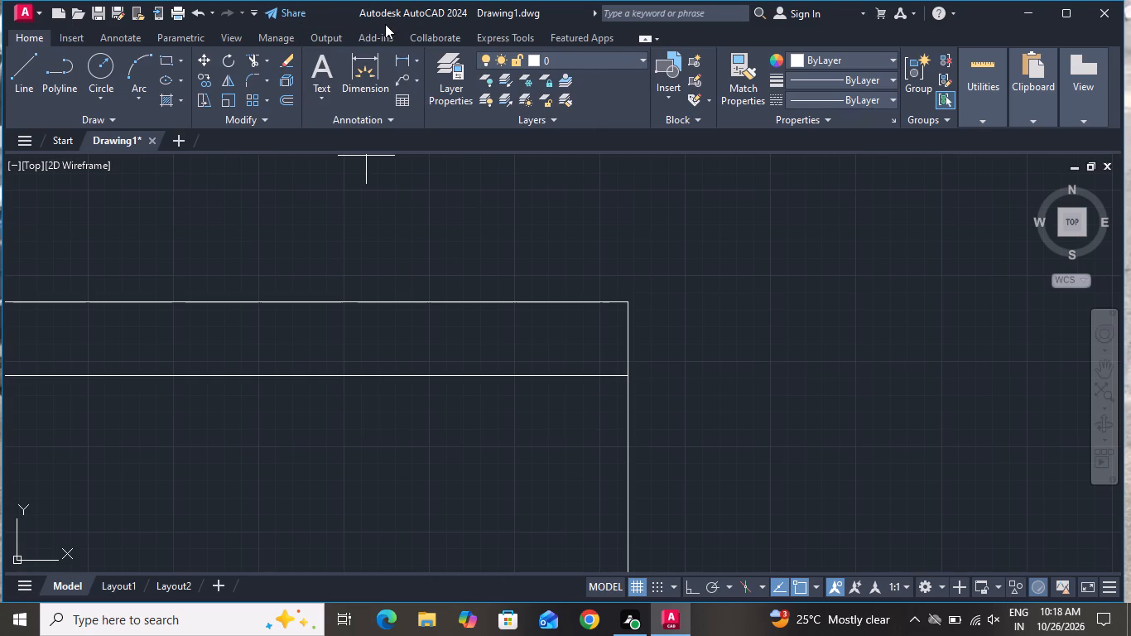
pyautogui.scroll(-3, 395, 17)
pyautogui.scroll(-3, 488, 213)
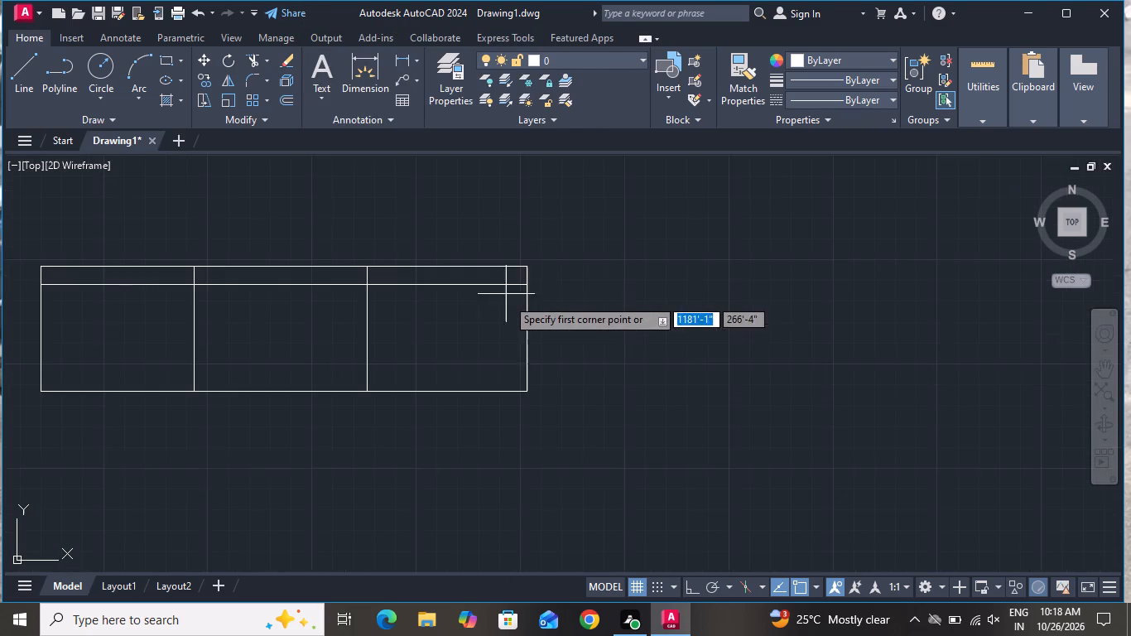
pyautogui.scroll(-2, 539, 292)
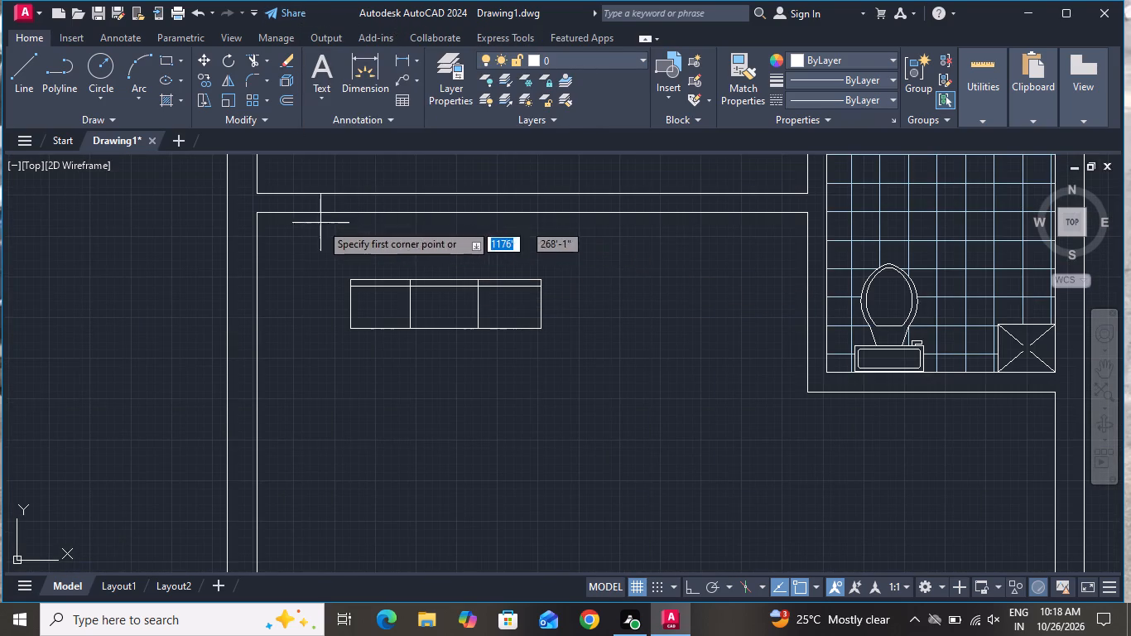
pyautogui.scroll(1, 268, 220)
pyautogui.scroll(3, 333, 349)
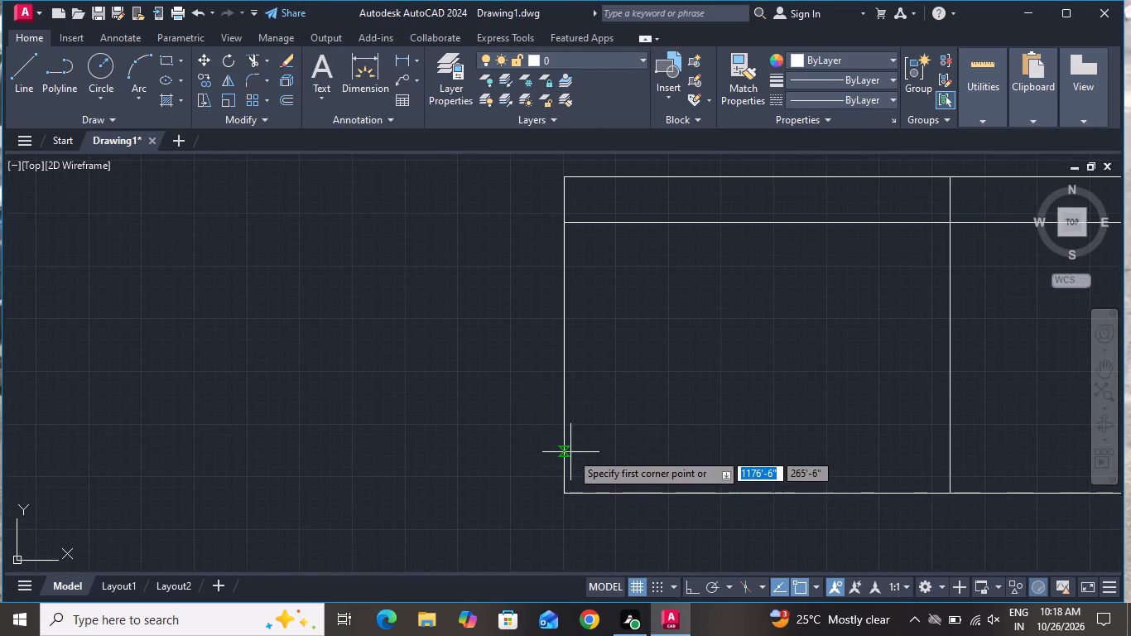
pyautogui.click(566, 455)
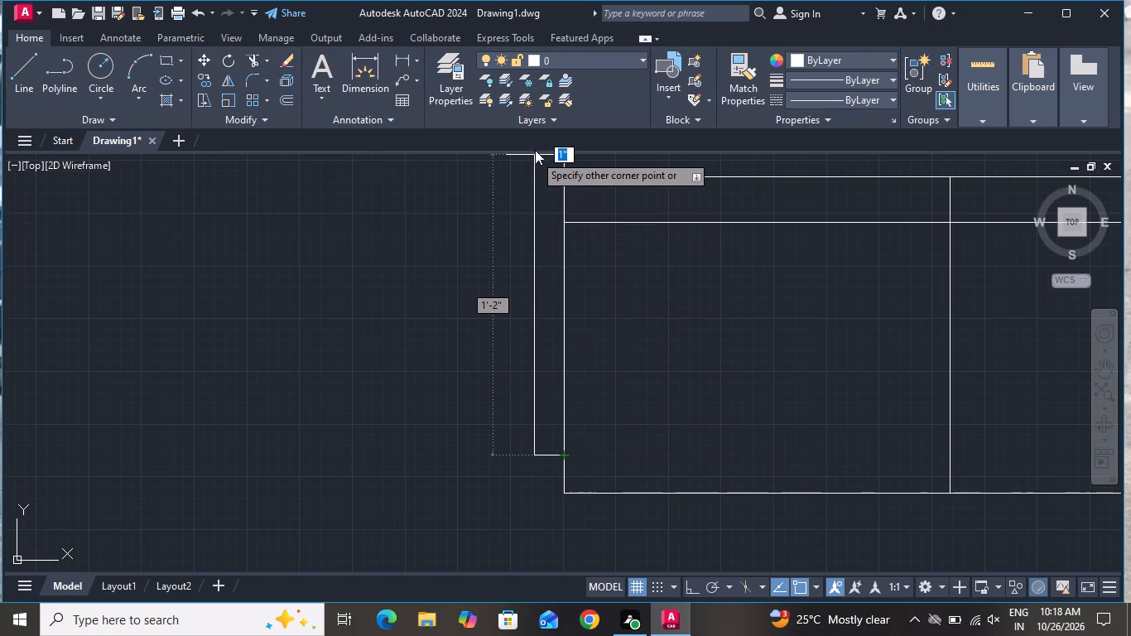
pyautogui.scroll(-4, 525, 155)
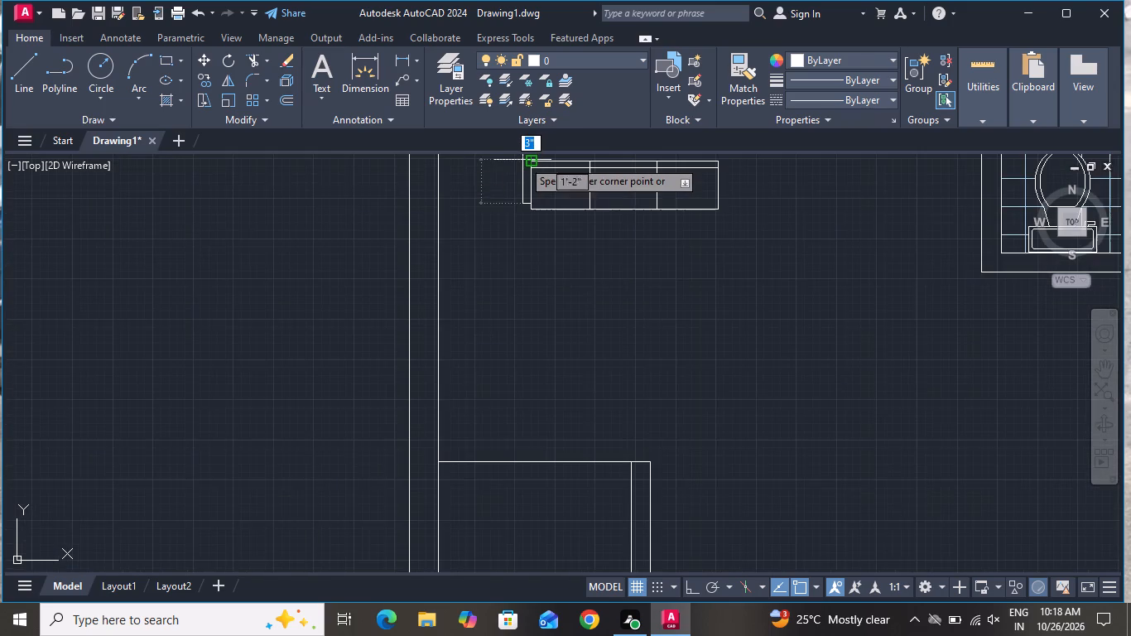
pyautogui.scroll(4, 522, 160)
pyautogui.scroll(-6, 524, 160)
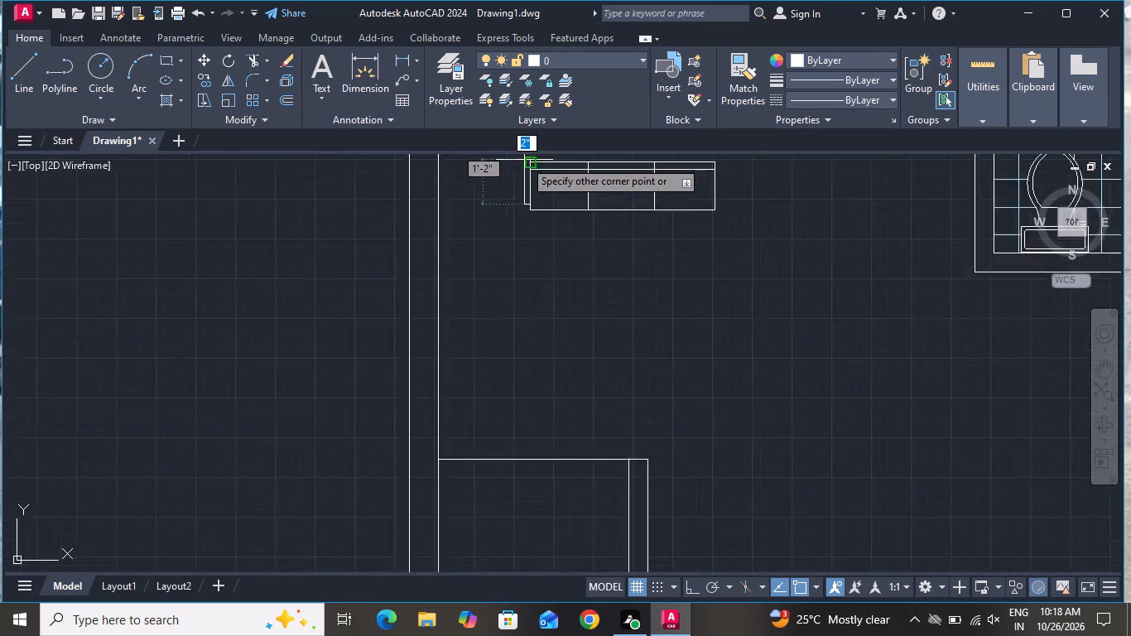
pyautogui.scroll(-9, 524, 160)
pyautogui.scroll(4, 546, 178)
pyautogui.scroll(3, 454, 233)
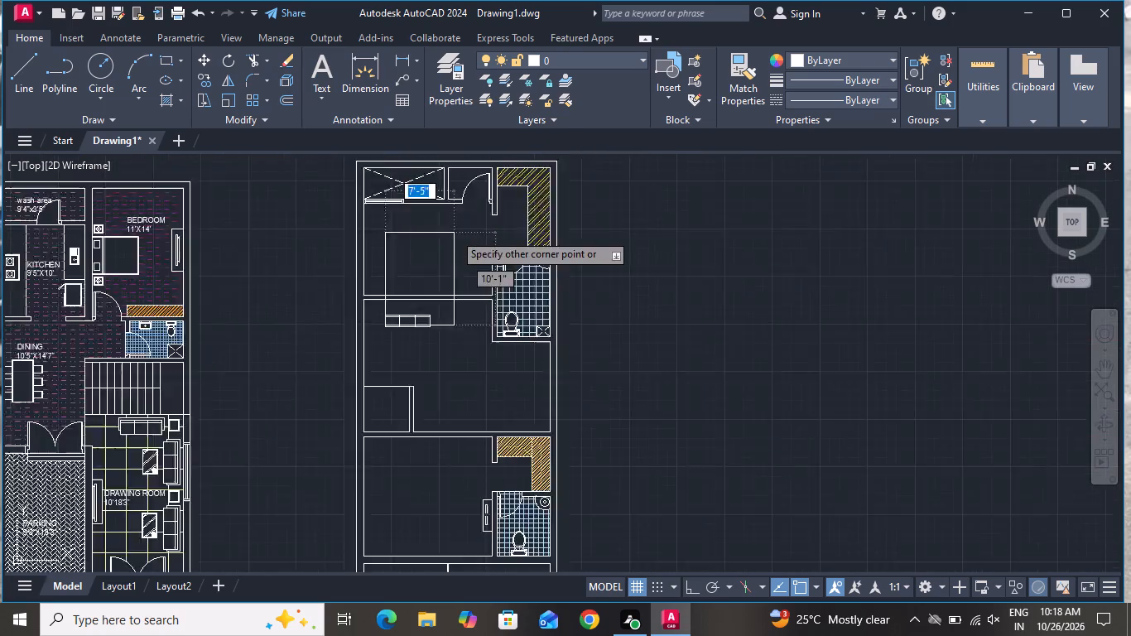
pyautogui.scroll(1, 454, 233)
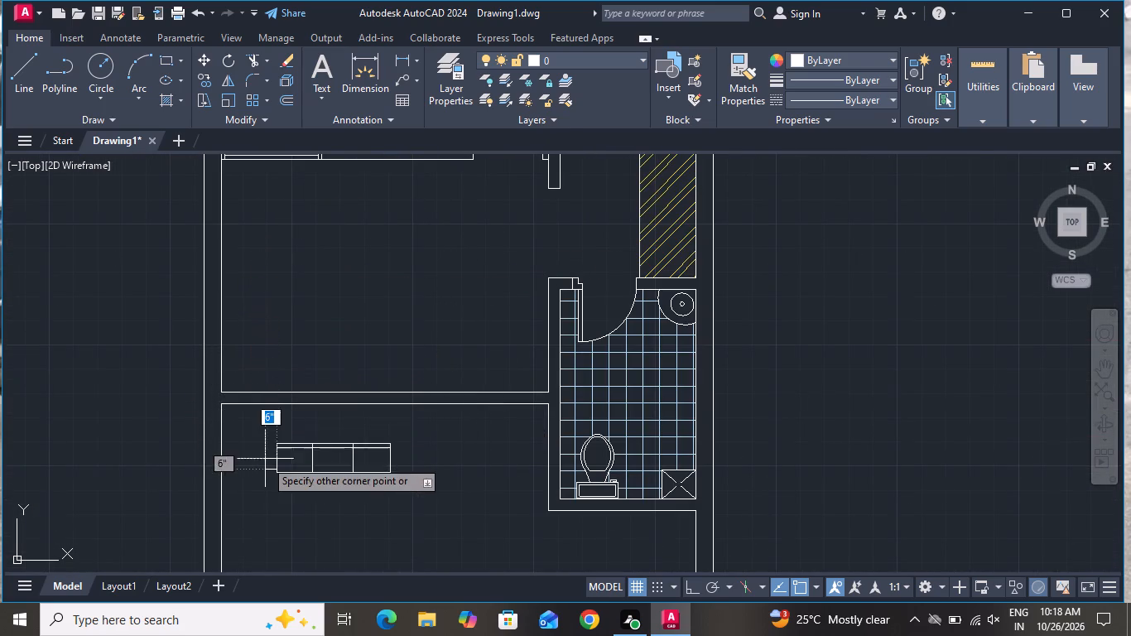
pyautogui.scroll(4, 266, 460)
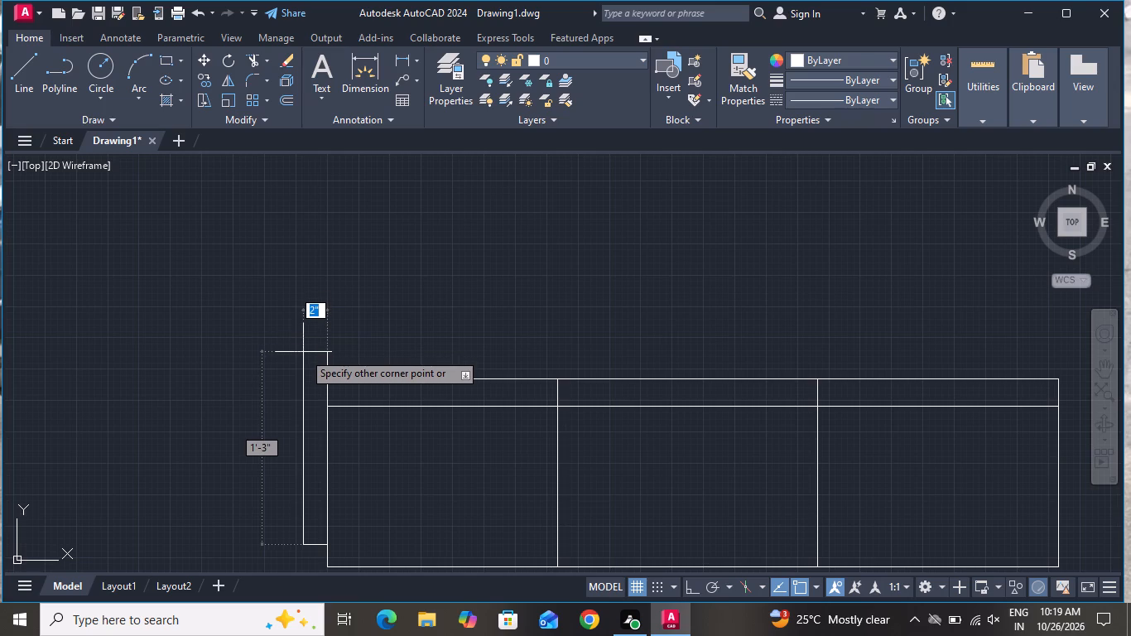
pyautogui.click(303, 352)
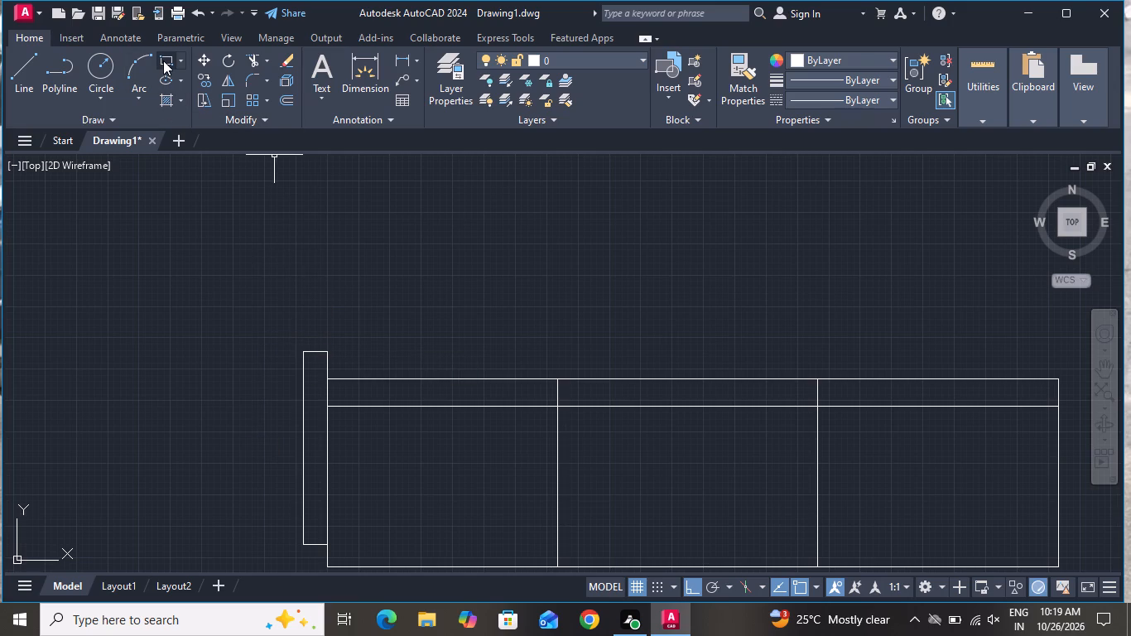
# Draw a back rectangle about 5'-2" by 2" along the sofa's upper edge, from the left armrest's upper inner corner past the right end.
pyautogui.click(163, 60)
pyautogui.scroll(2, 391, 437)
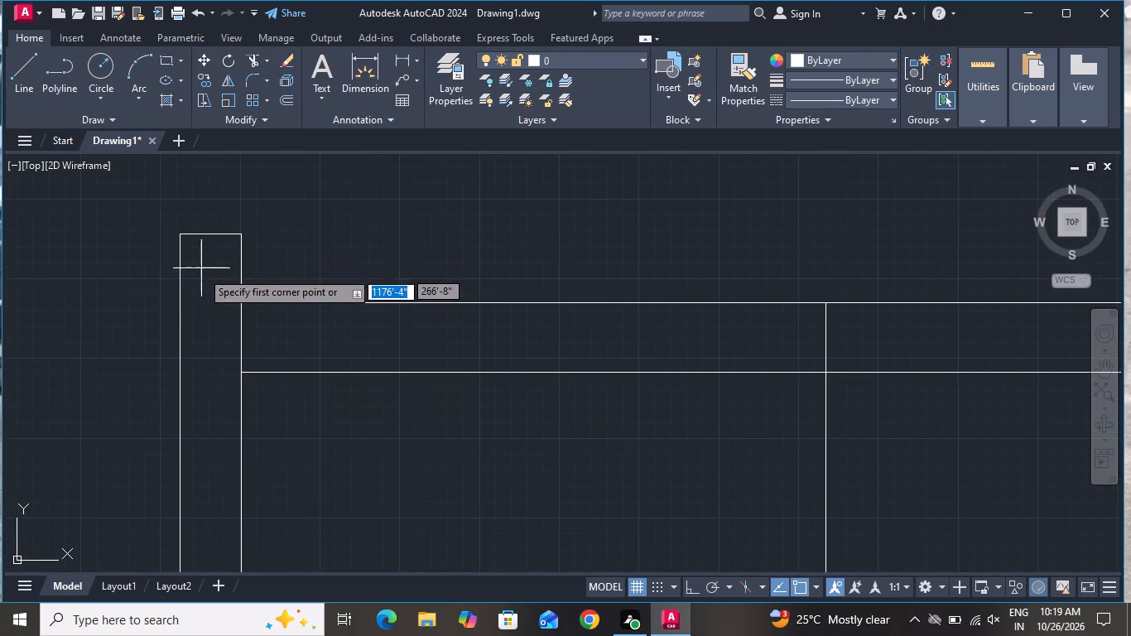
pyautogui.click(238, 237)
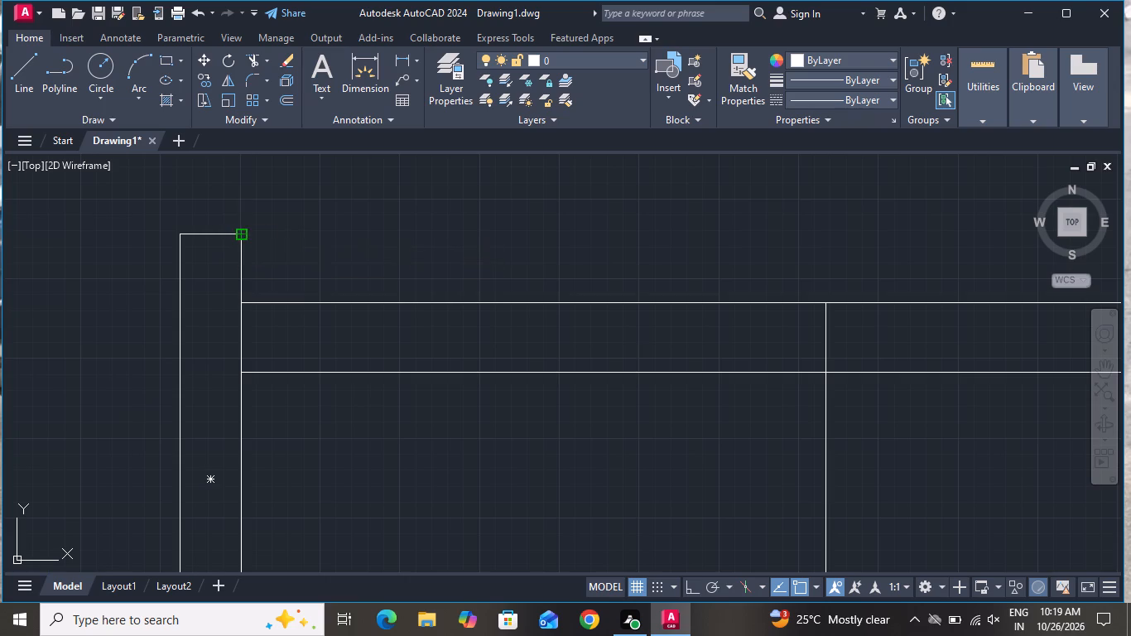
pyautogui.scroll(-3, 407, 258)
pyautogui.scroll(-2, 627, 261)
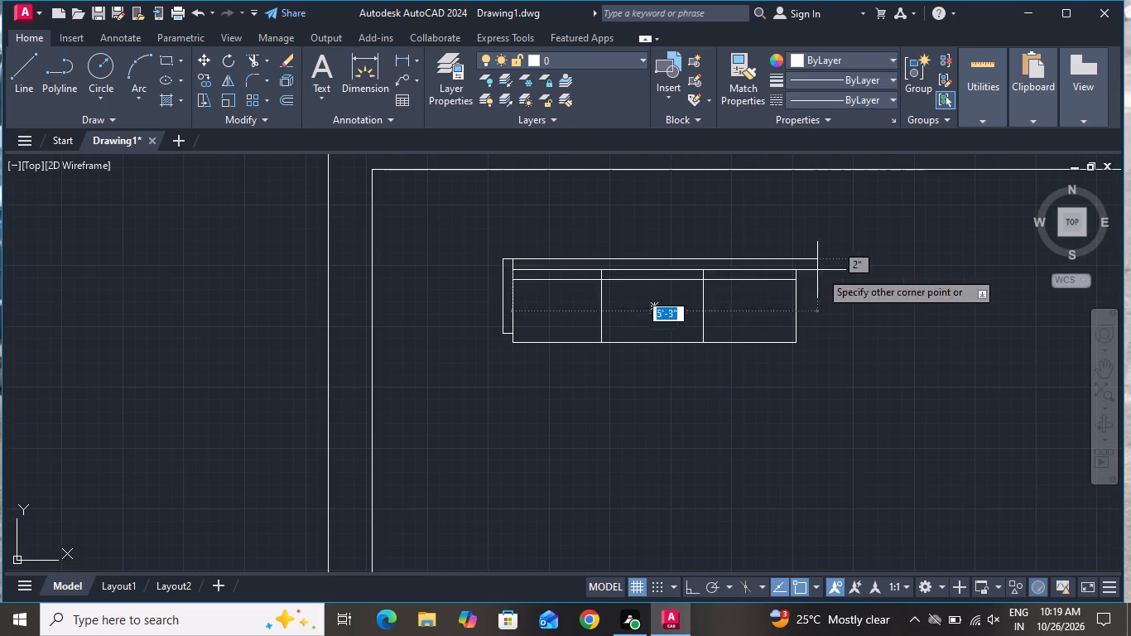
pyautogui.scroll(3, 839, 267)
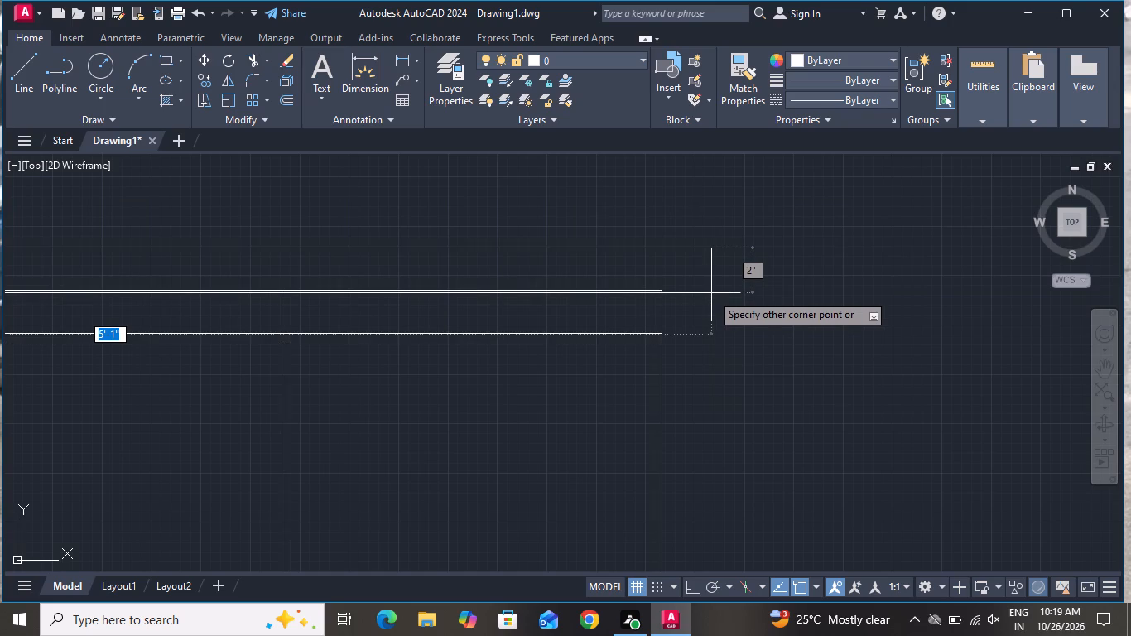
pyautogui.scroll(-2, 714, 290)
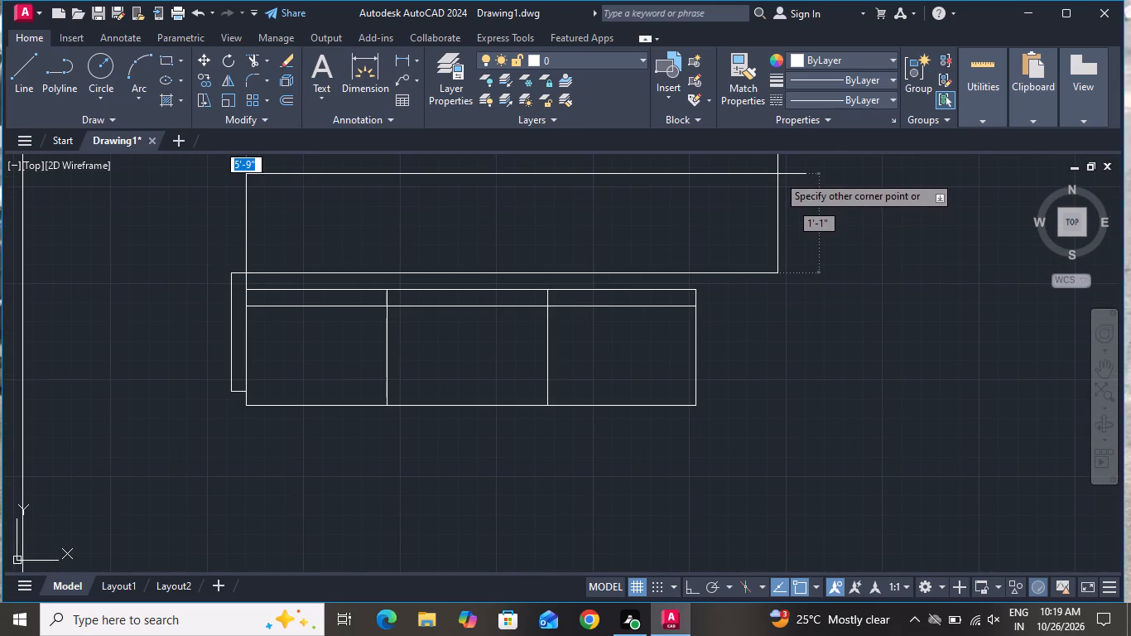
pyautogui.scroll(2, 720, 296)
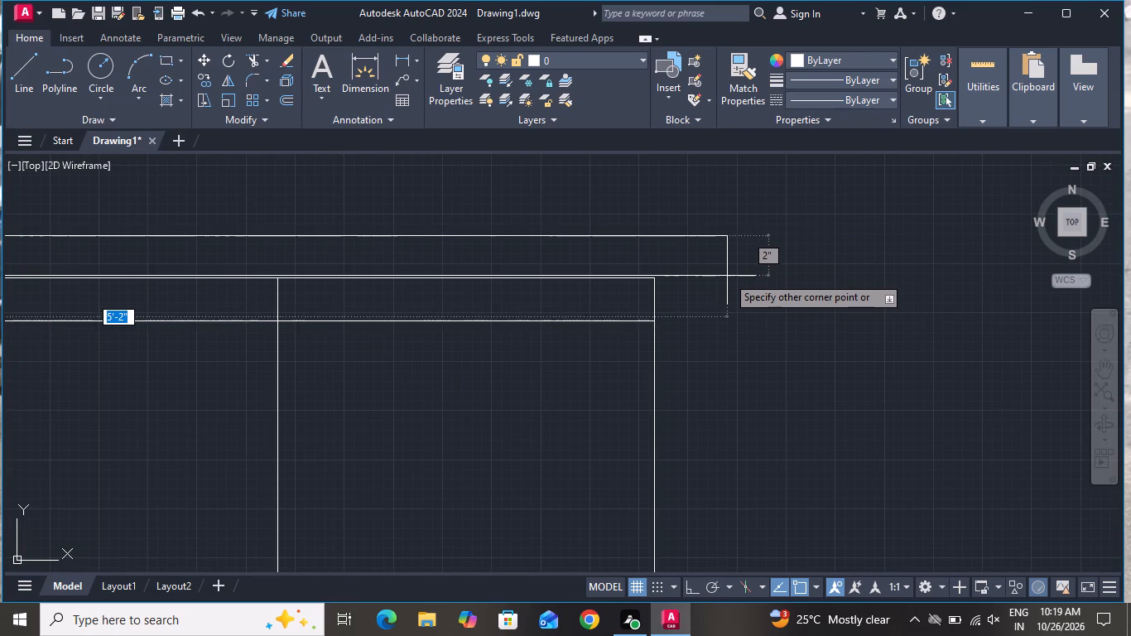
pyautogui.click(727, 277)
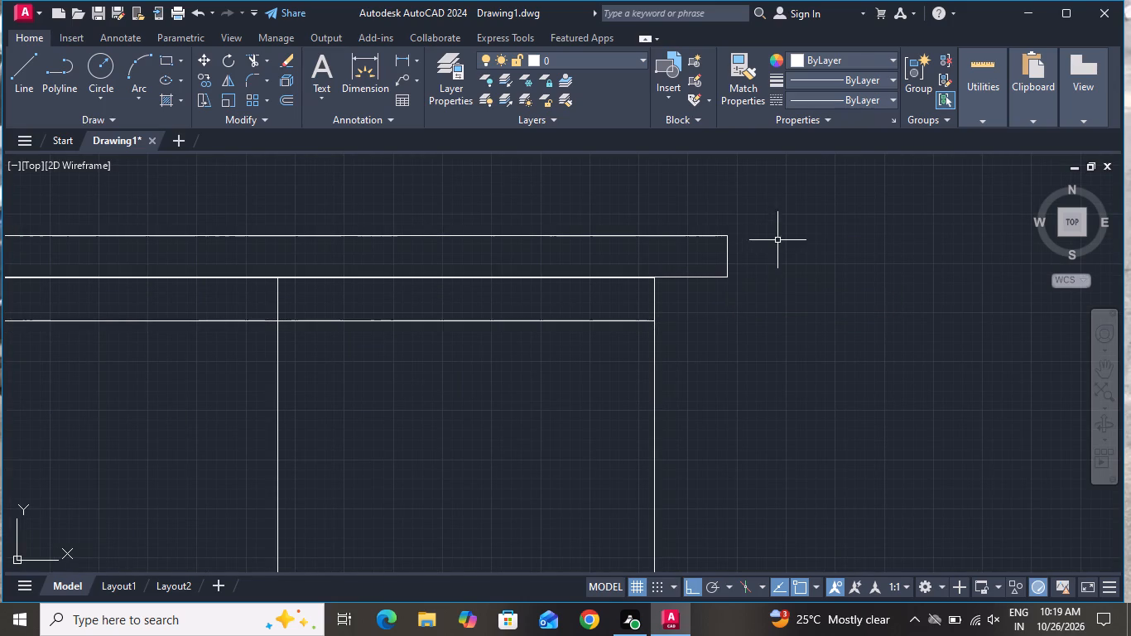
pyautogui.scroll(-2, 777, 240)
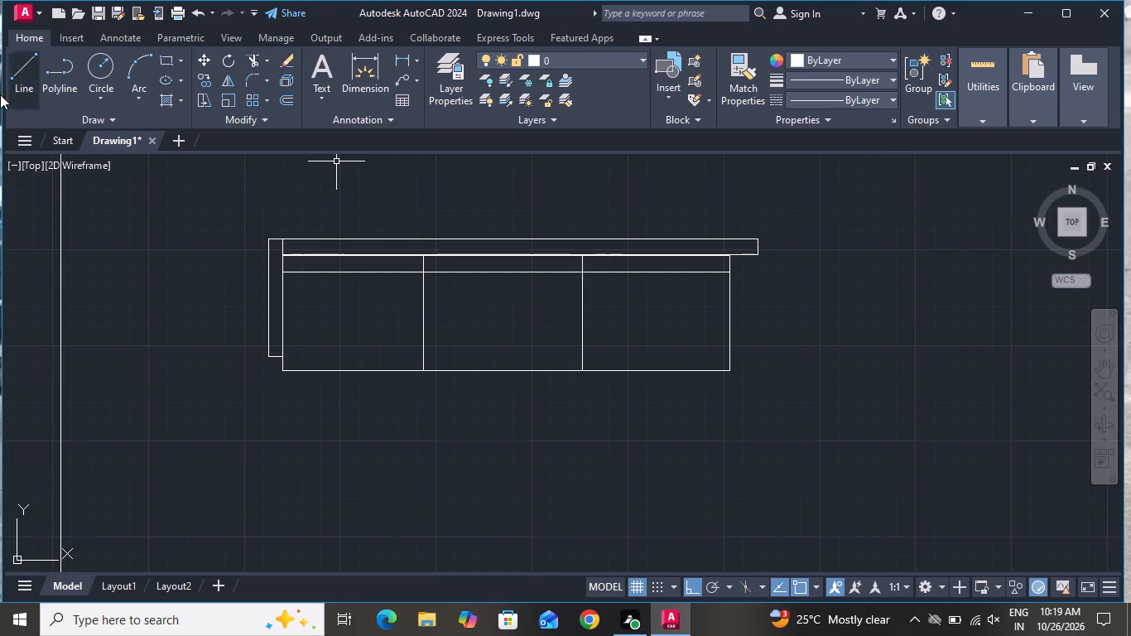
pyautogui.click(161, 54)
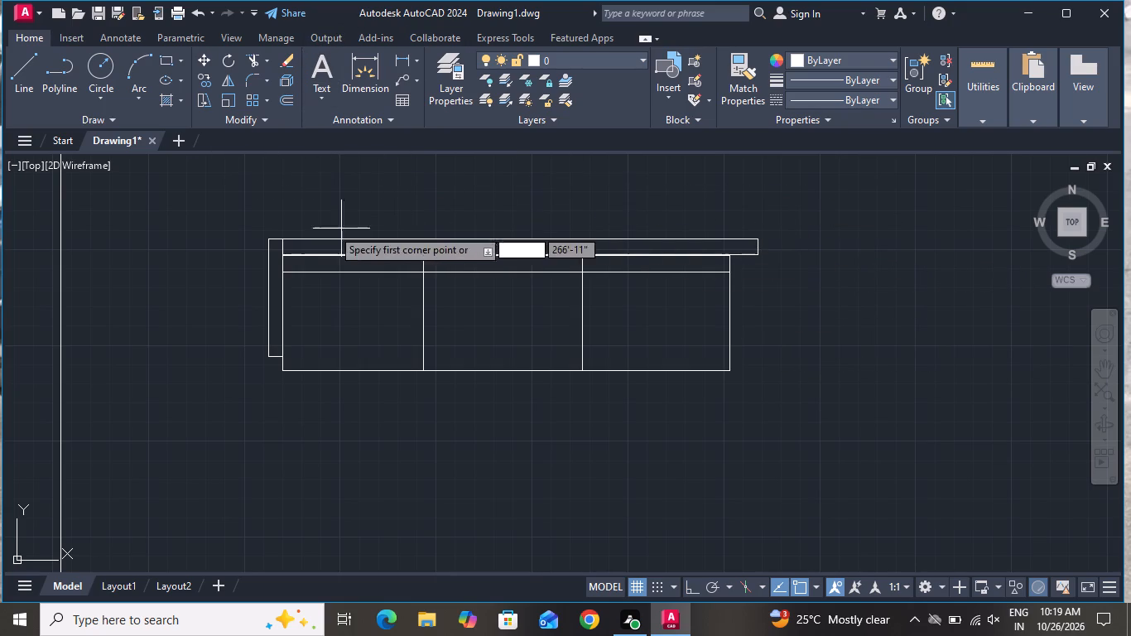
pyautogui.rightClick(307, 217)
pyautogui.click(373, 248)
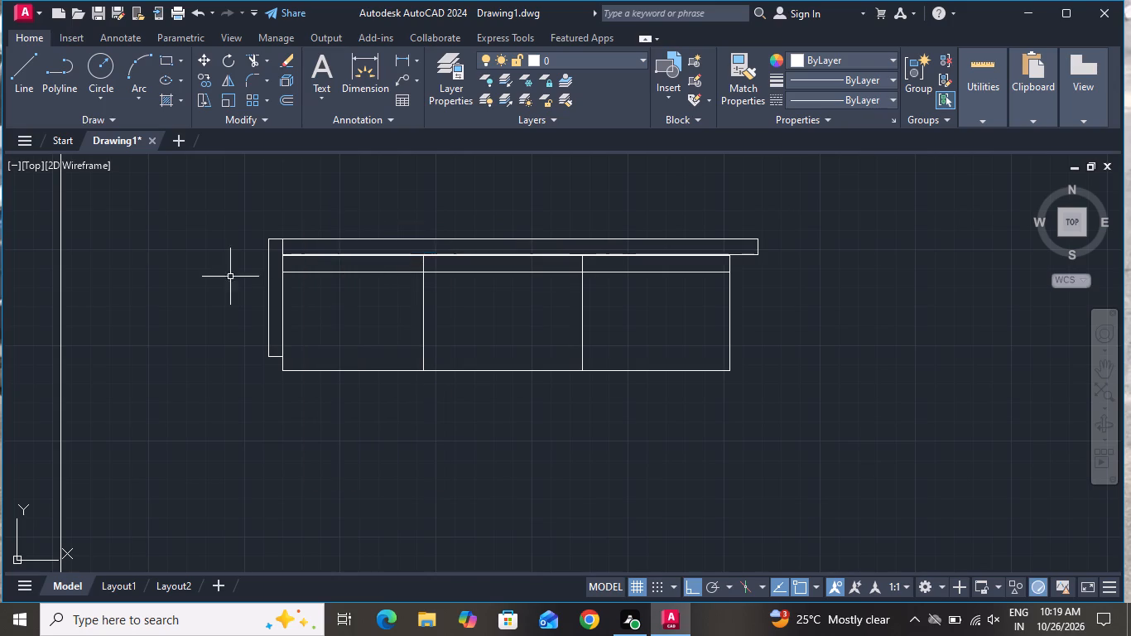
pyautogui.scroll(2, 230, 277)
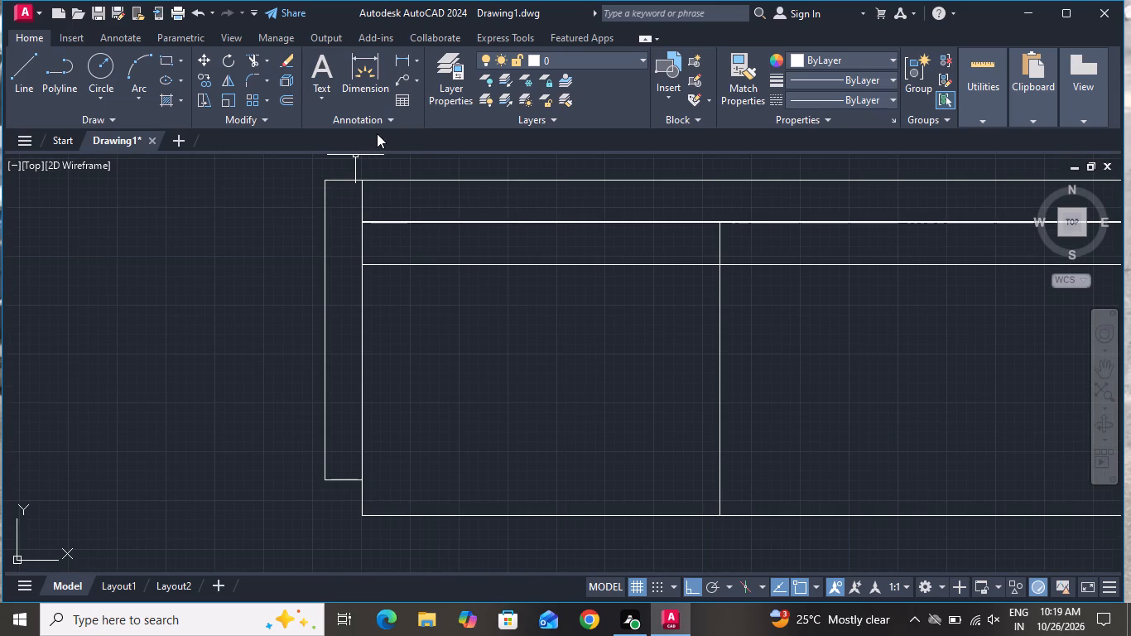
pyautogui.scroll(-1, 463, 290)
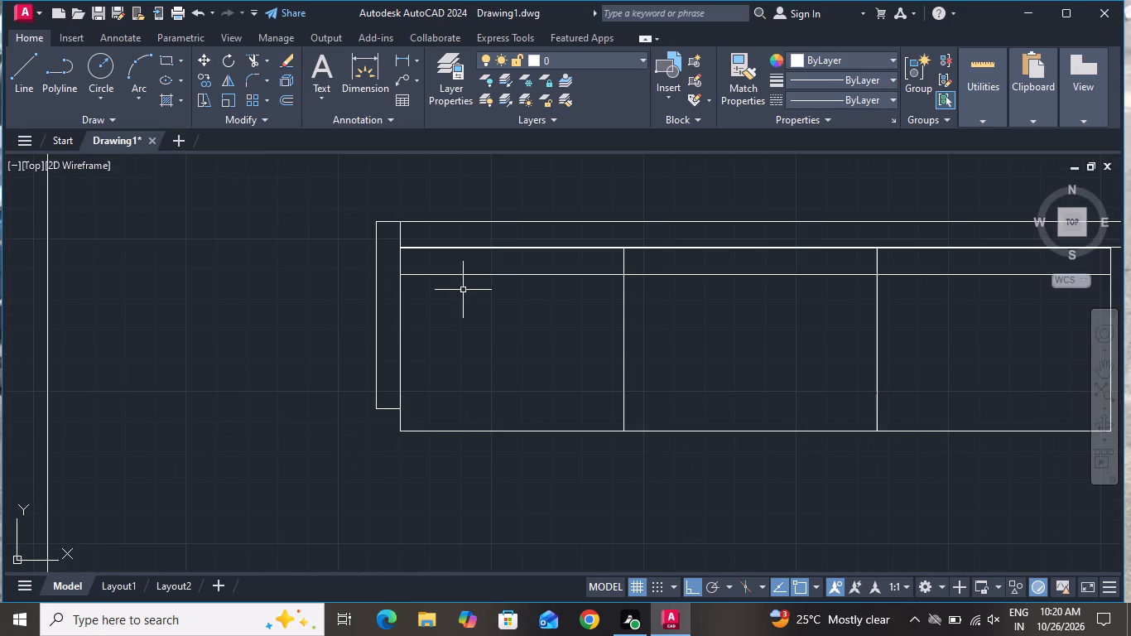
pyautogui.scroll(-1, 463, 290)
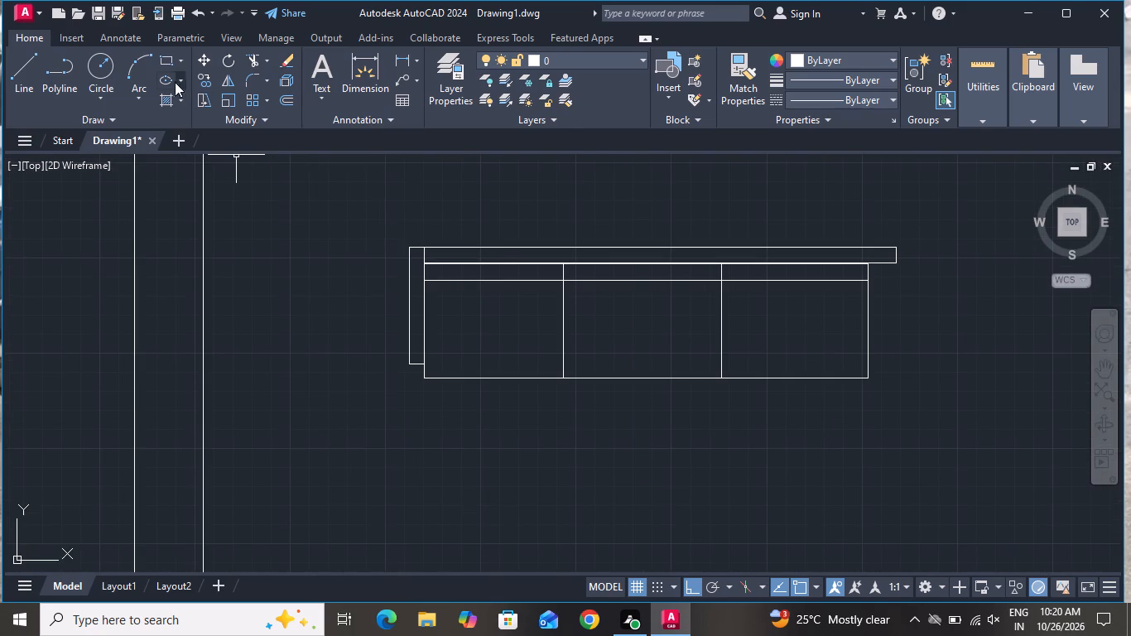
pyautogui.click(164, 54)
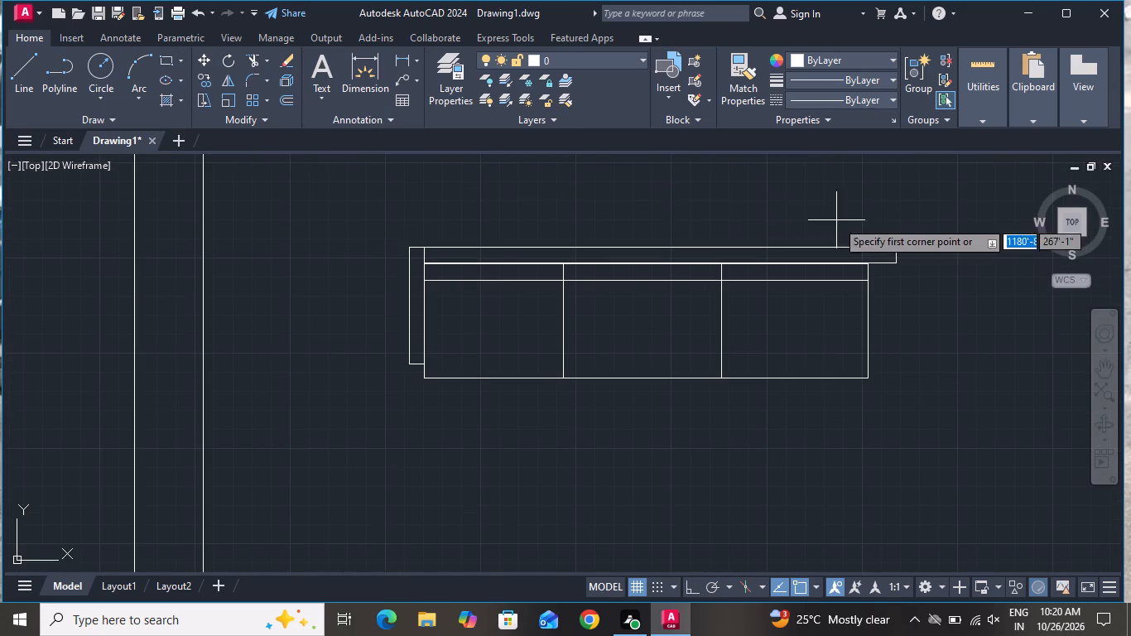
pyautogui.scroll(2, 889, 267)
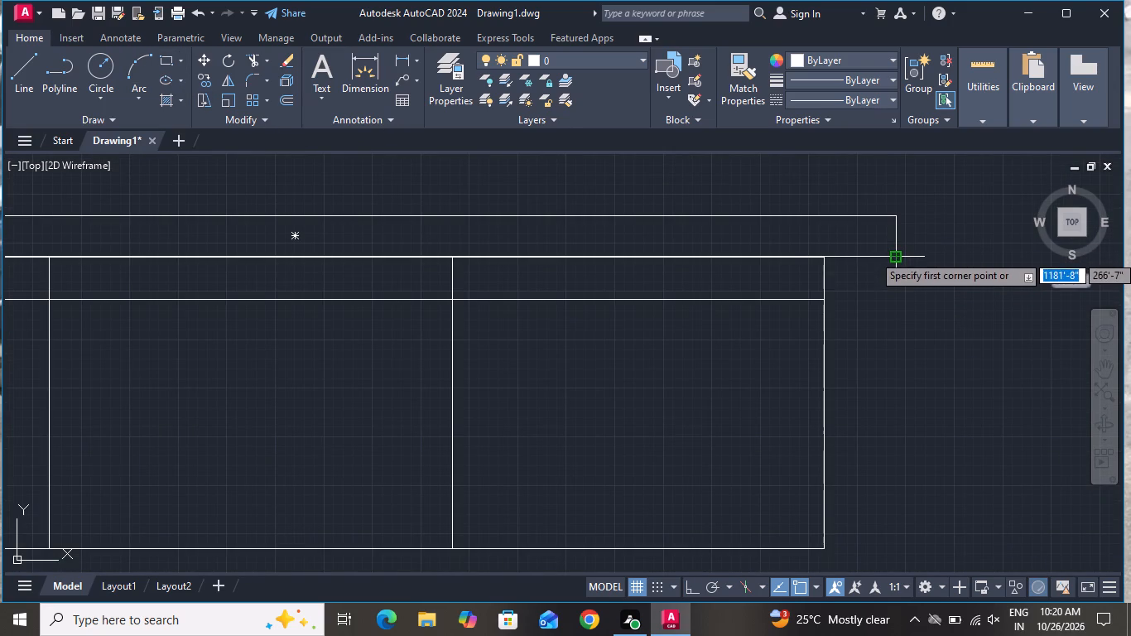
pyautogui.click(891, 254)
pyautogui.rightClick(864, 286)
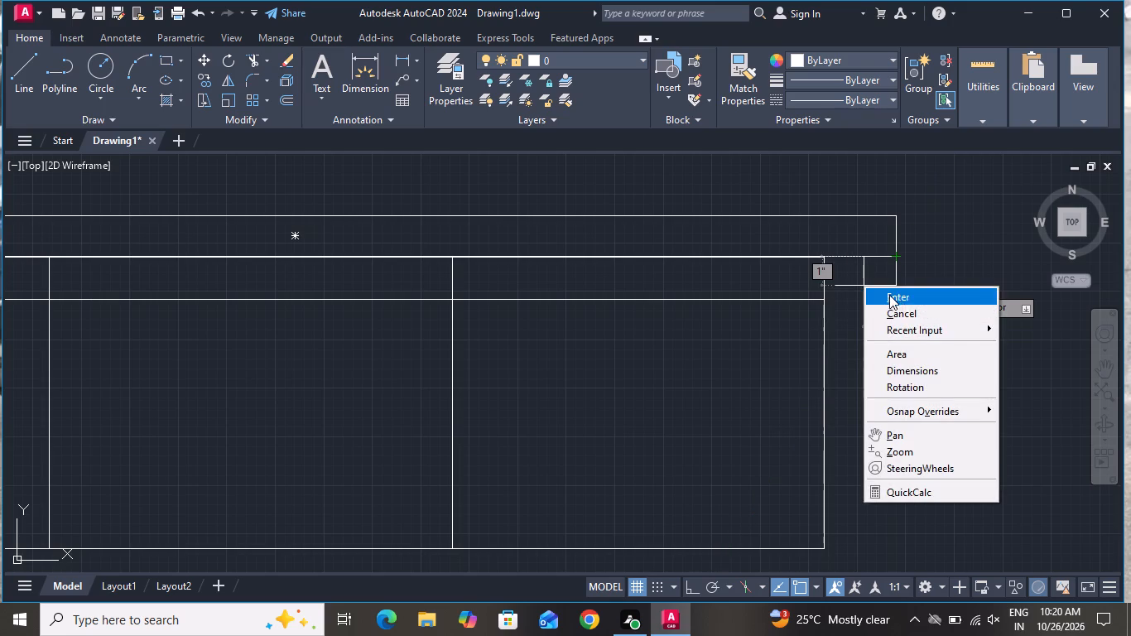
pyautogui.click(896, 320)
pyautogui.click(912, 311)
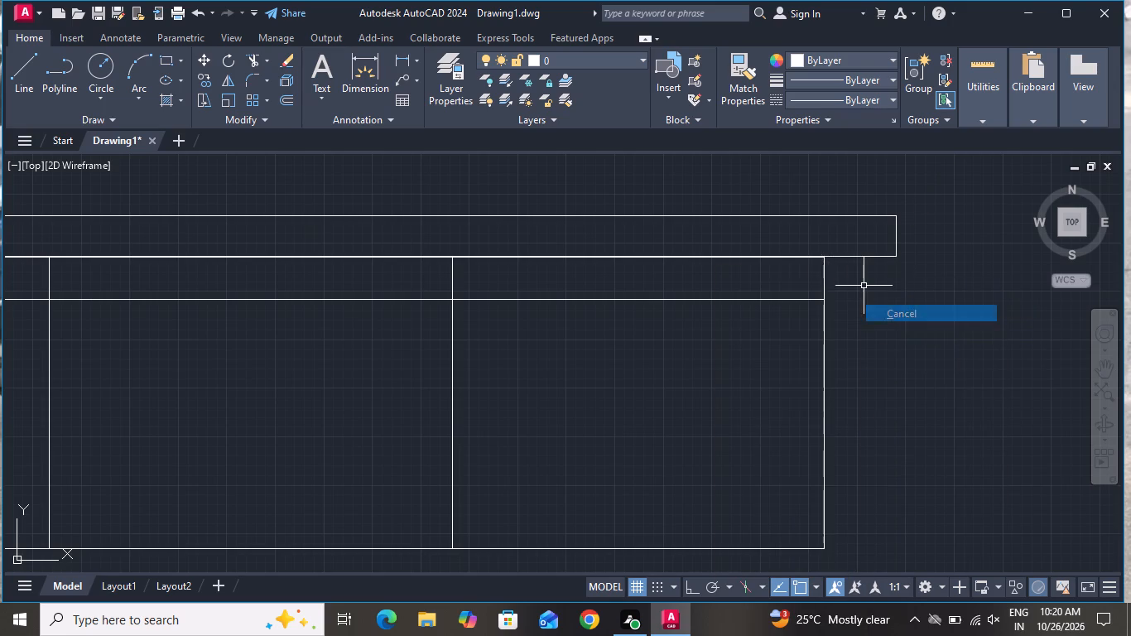
# Copy the left armrest rectangle about 5' horizontally to the sofa's right end, keeping it aligned with the back rectangle's top edge.
pyautogui.scroll(-1, 789, 334)
pyautogui.scroll(2, 82, 265)
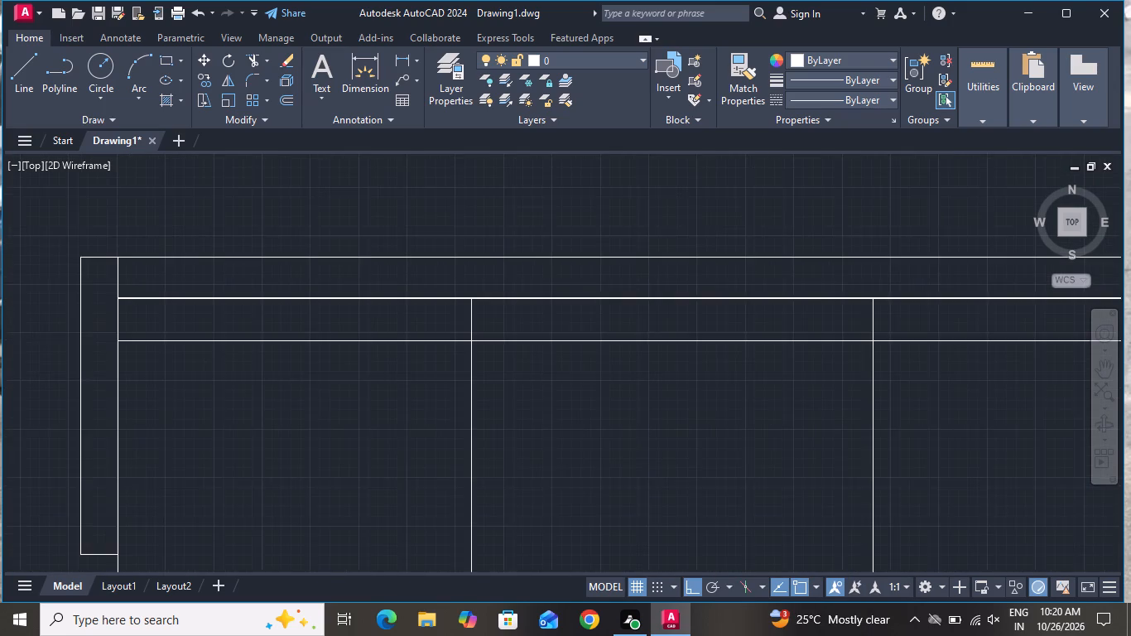
pyautogui.click(82, 265)
pyautogui.click(55, 303)
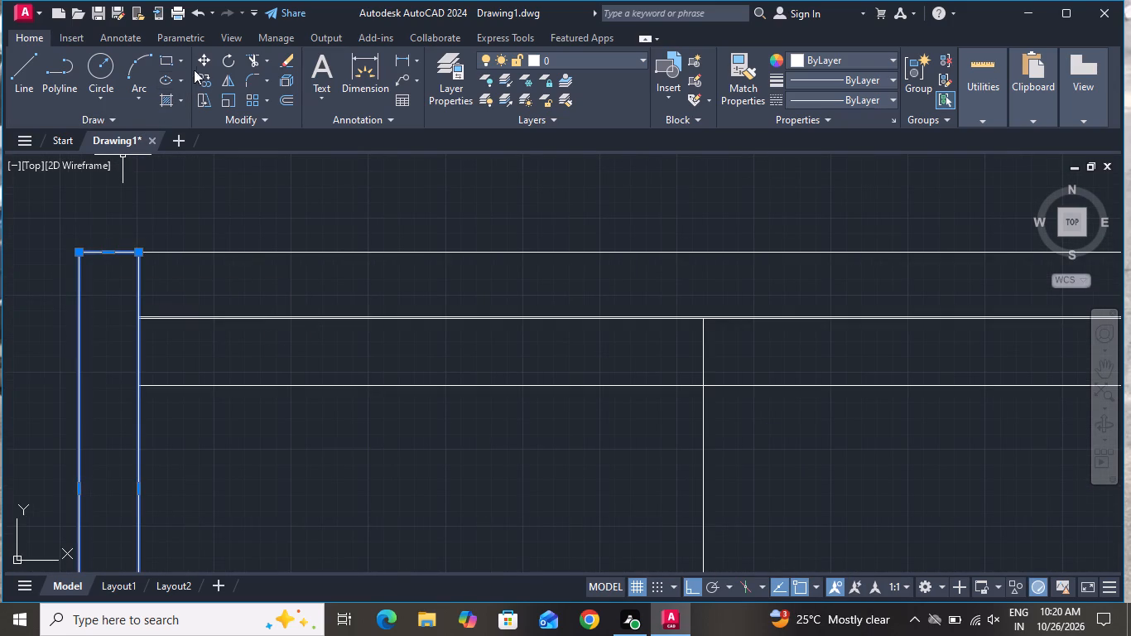
pyautogui.click(201, 82)
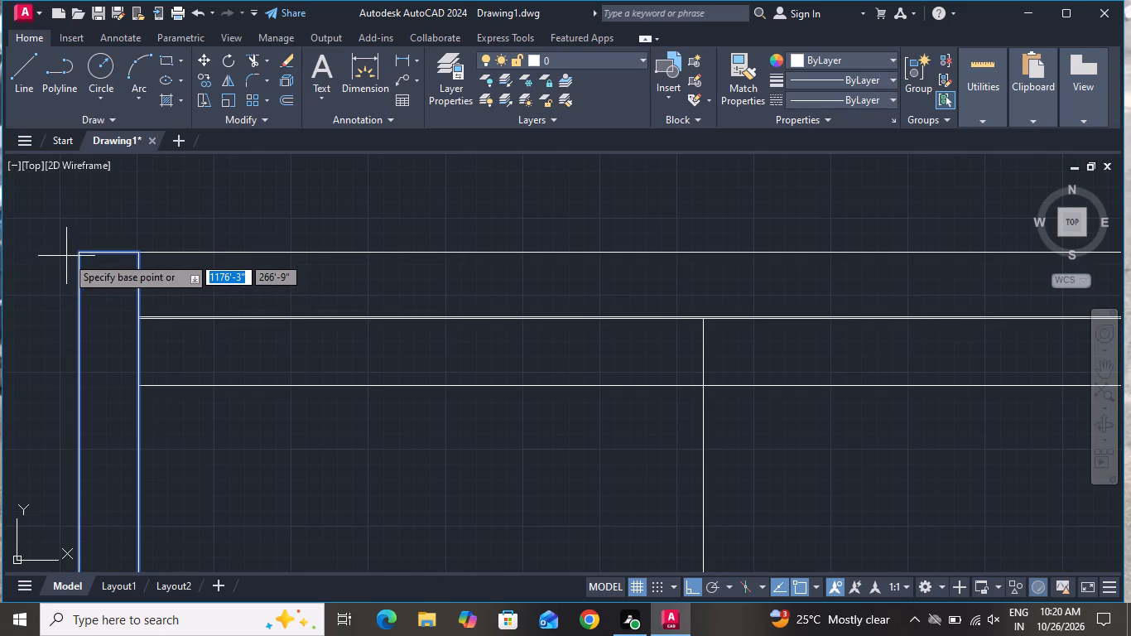
pyautogui.click(76, 248)
pyautogui.scroll(-2, 178, 246)
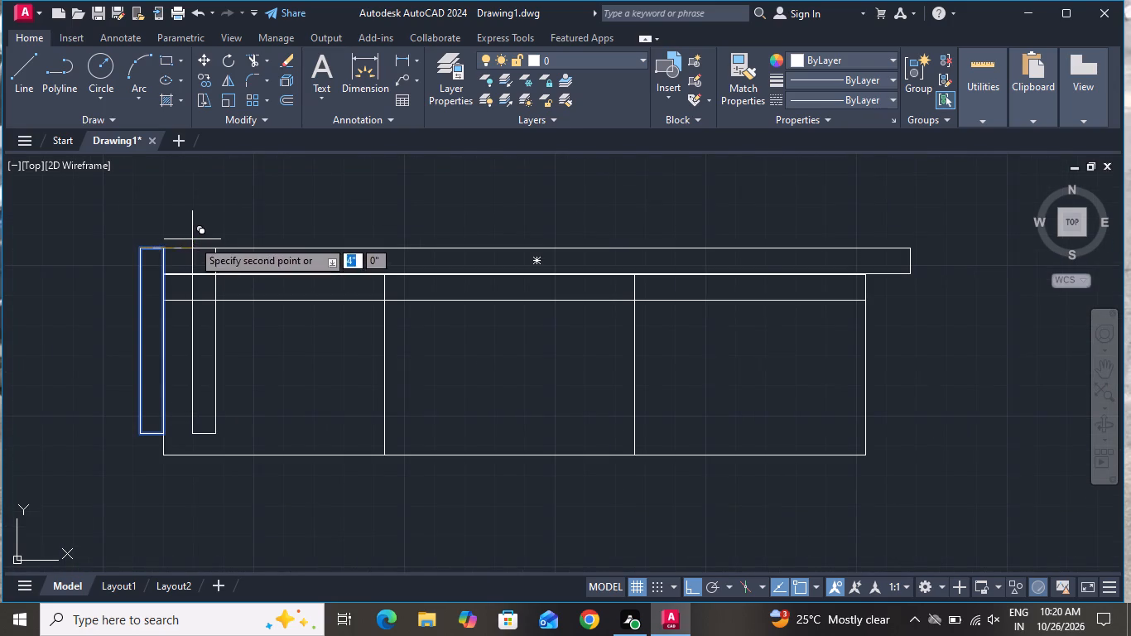
pyautogui.scroll(2, 857, 243)
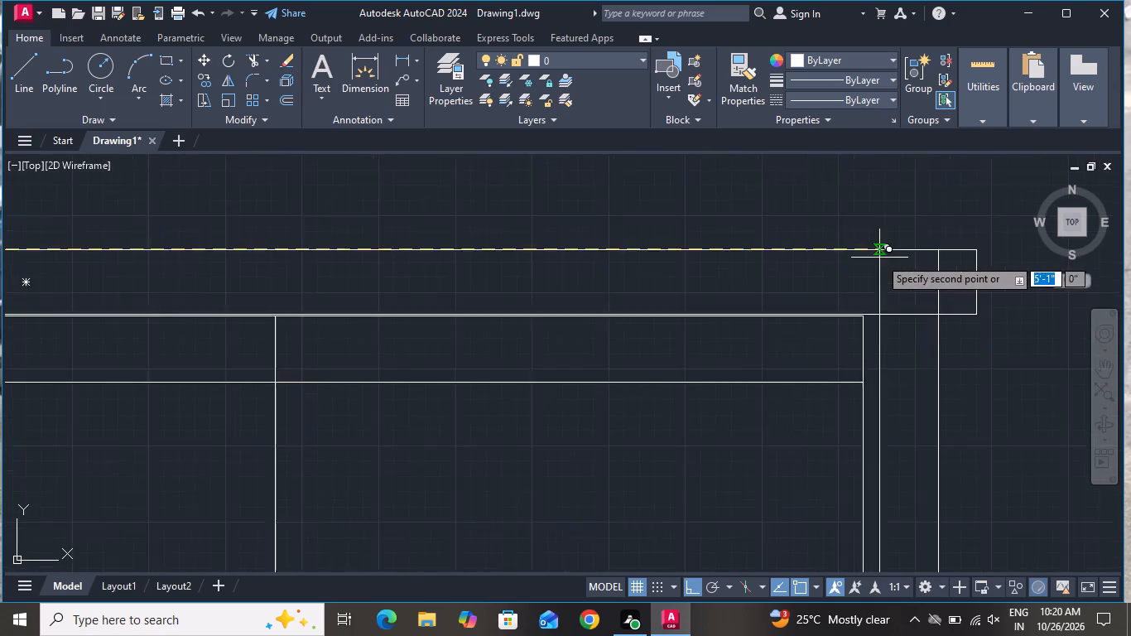
pyautogui.scroll(1, 879, 258)
pyautogui.scroll(-4, 883, 248)
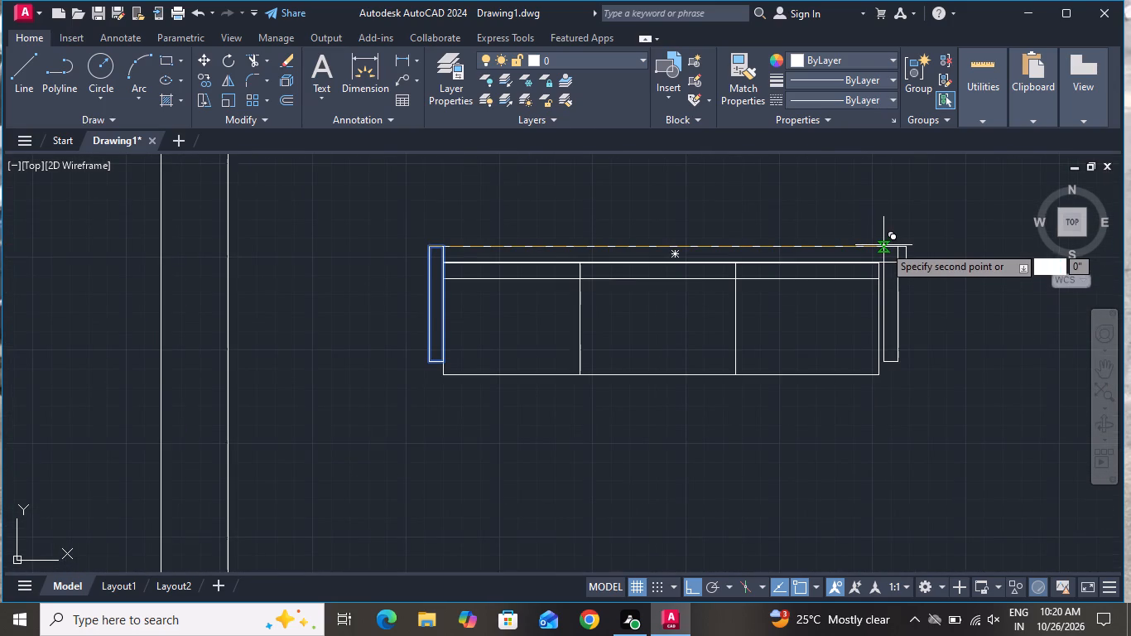
pyautogui.scroll(2, 880, 246)
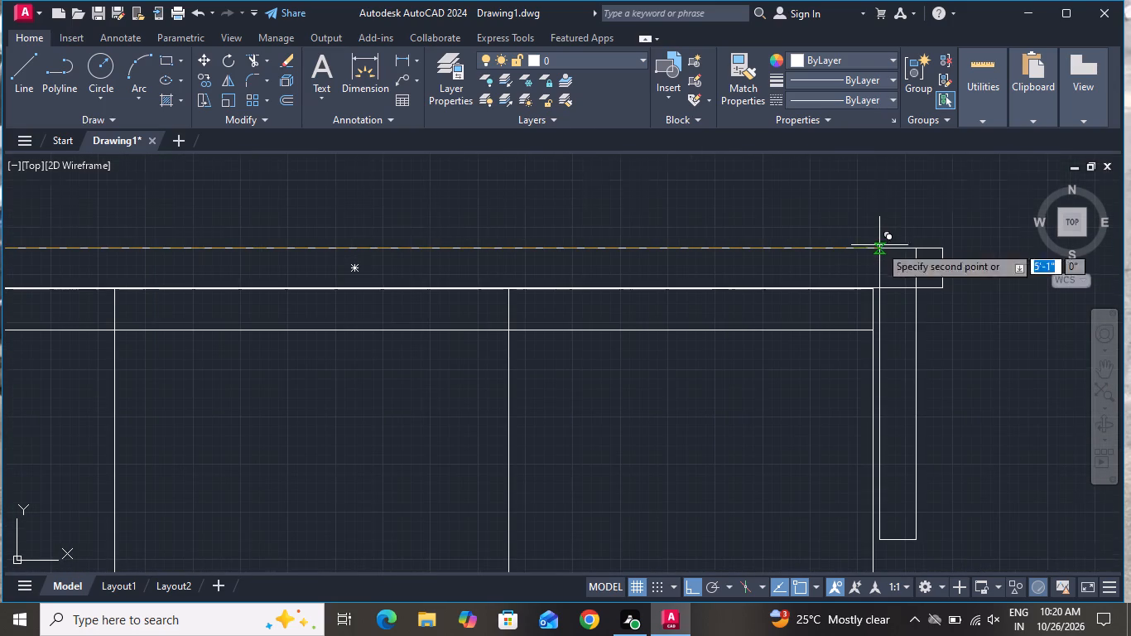
pyautogui.scroll(2, 879, 245)
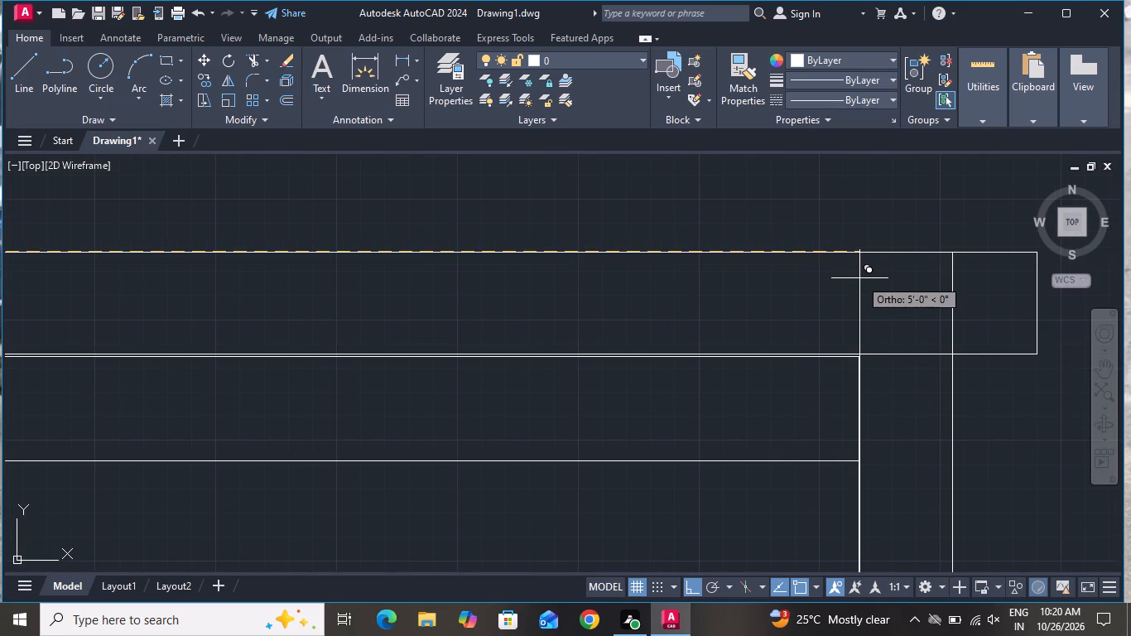
pyautogui.click(862, 276)
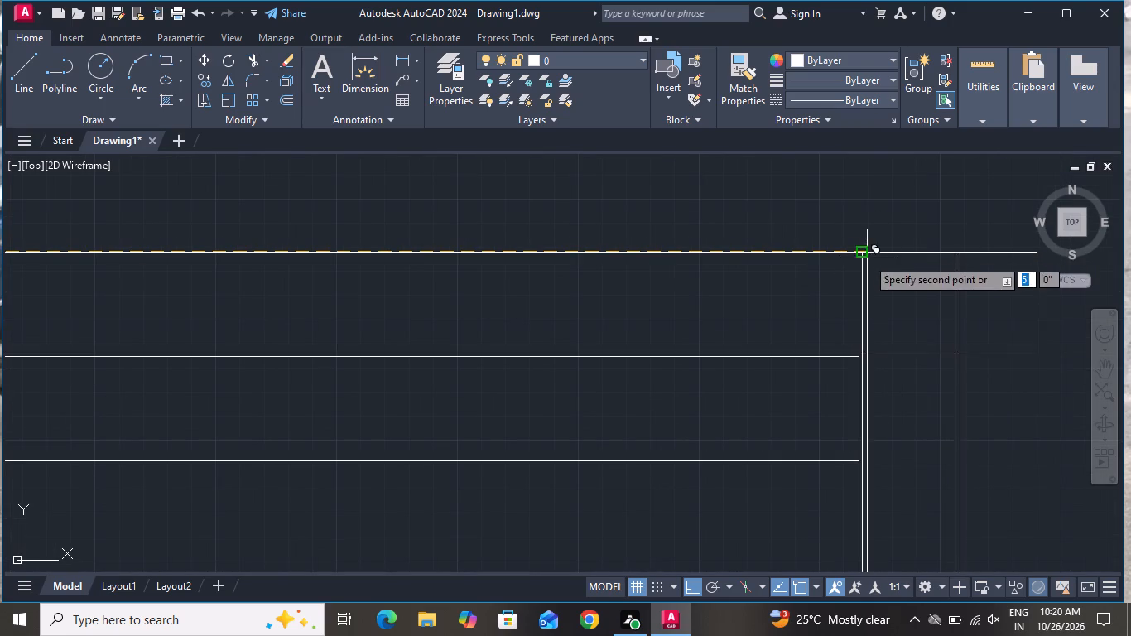
pyautogui.rightClick(738, 206)
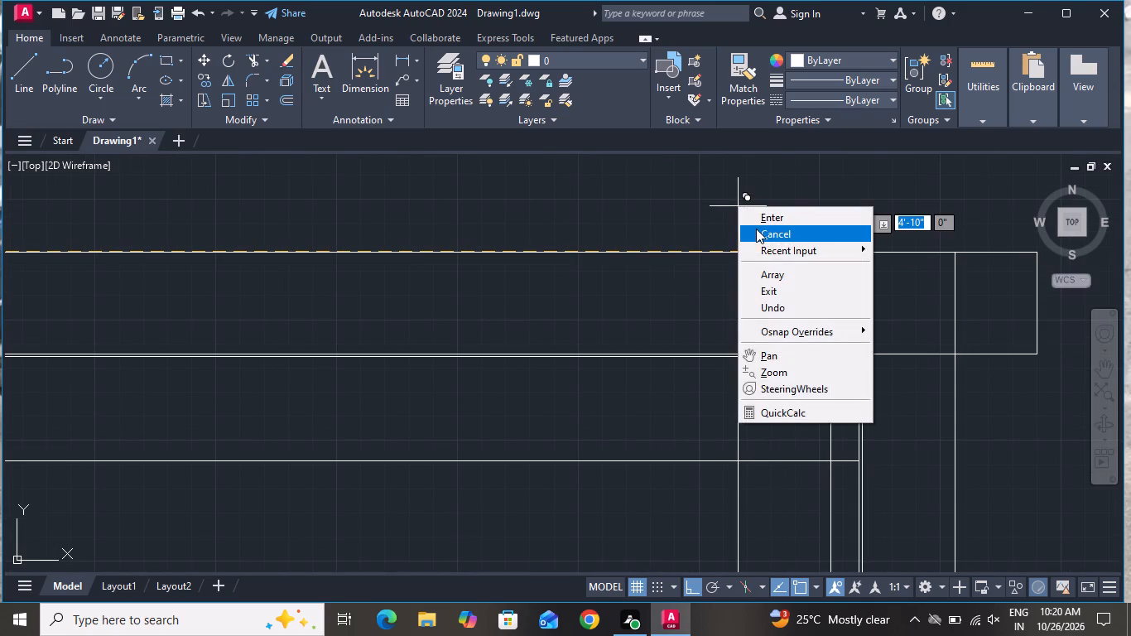
pyautogui.click(758, 229)
# Trim away the part of the back rectangle that extends beyond the right armrest's outer edge.
pyautogui.click(254, 58)
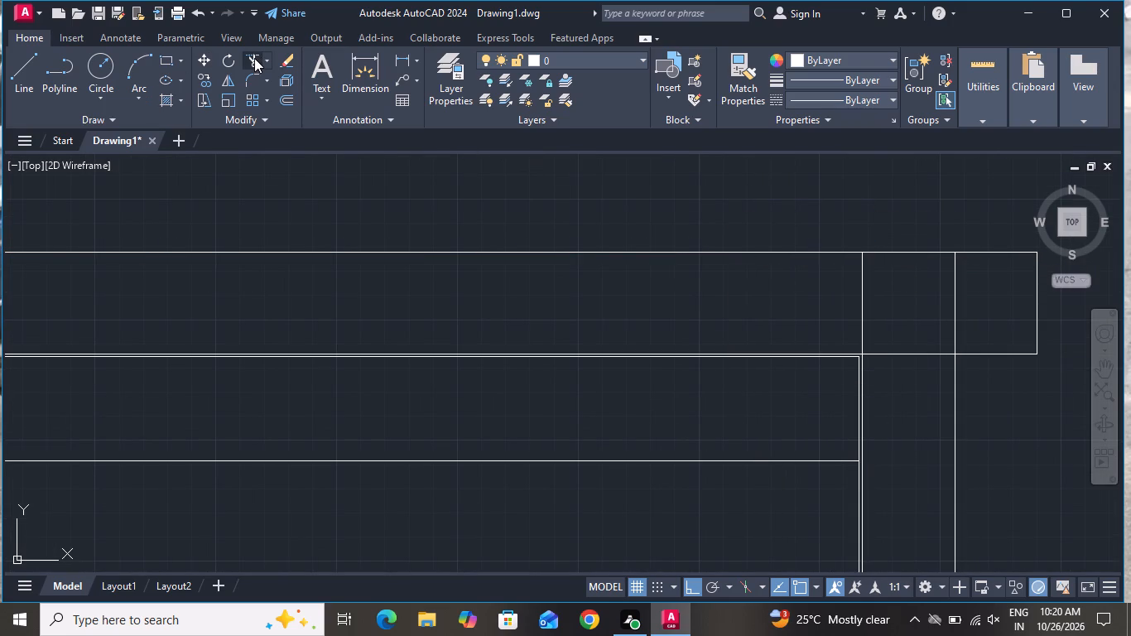
pyautogui.scroll(-2, 285, 75)
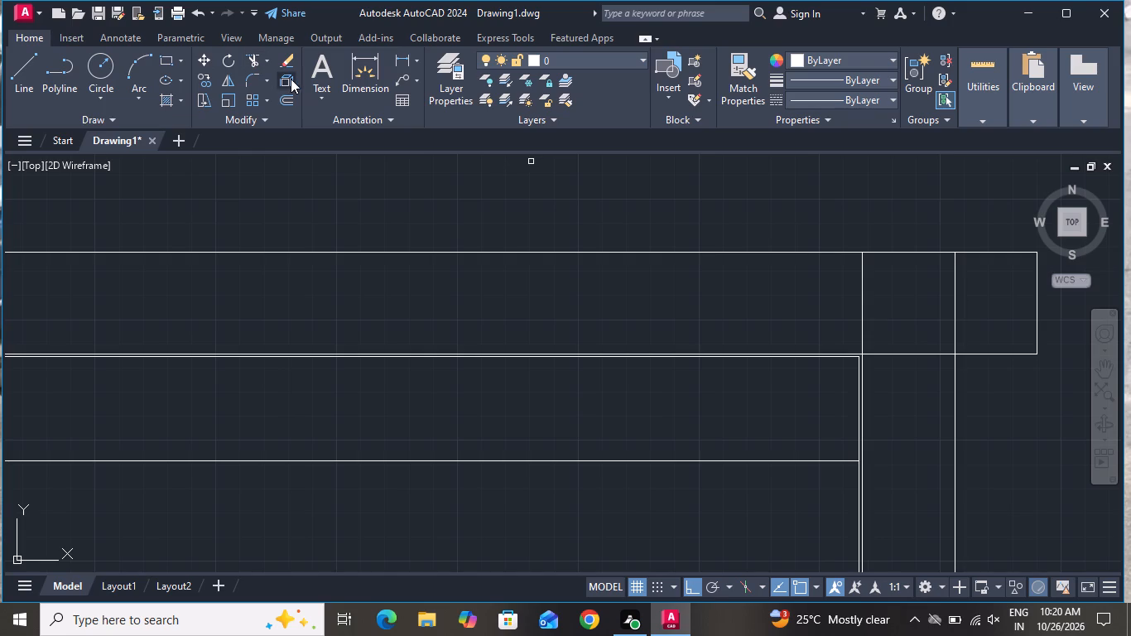
pyautogui.scroll(-1, 299, 84)
pyautogui.scroll(-2, 523, 107)
pyautogui.scroll(-2, 857, 453)
pyautogui.scroll(4, 943, 409)
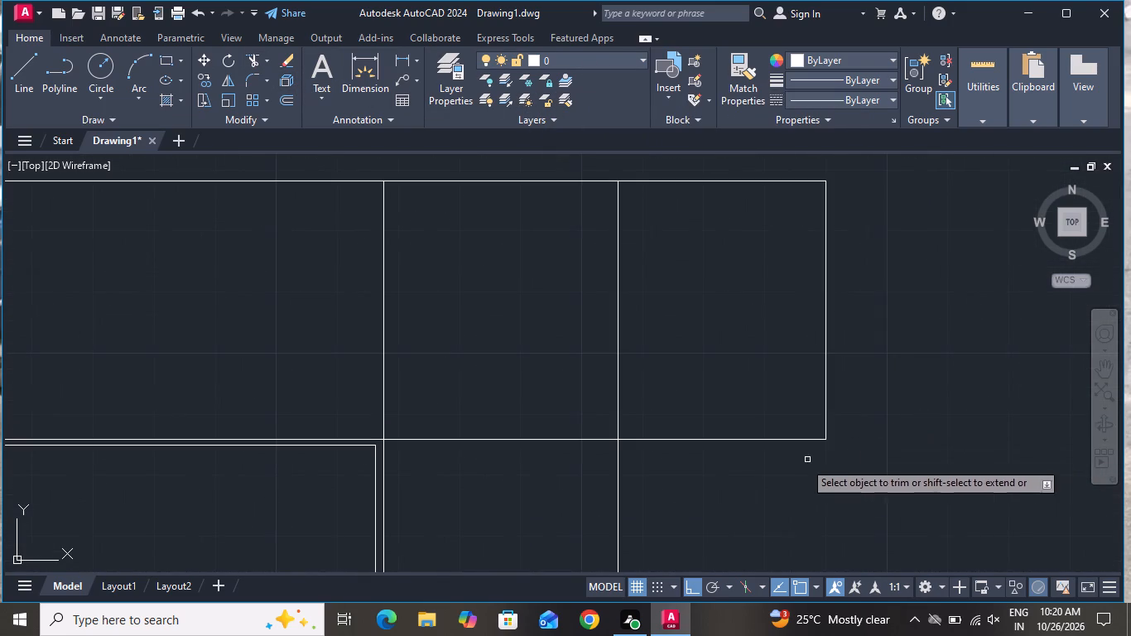
pyautogui.click(712, 512)
pyautogui.click(786, 156)
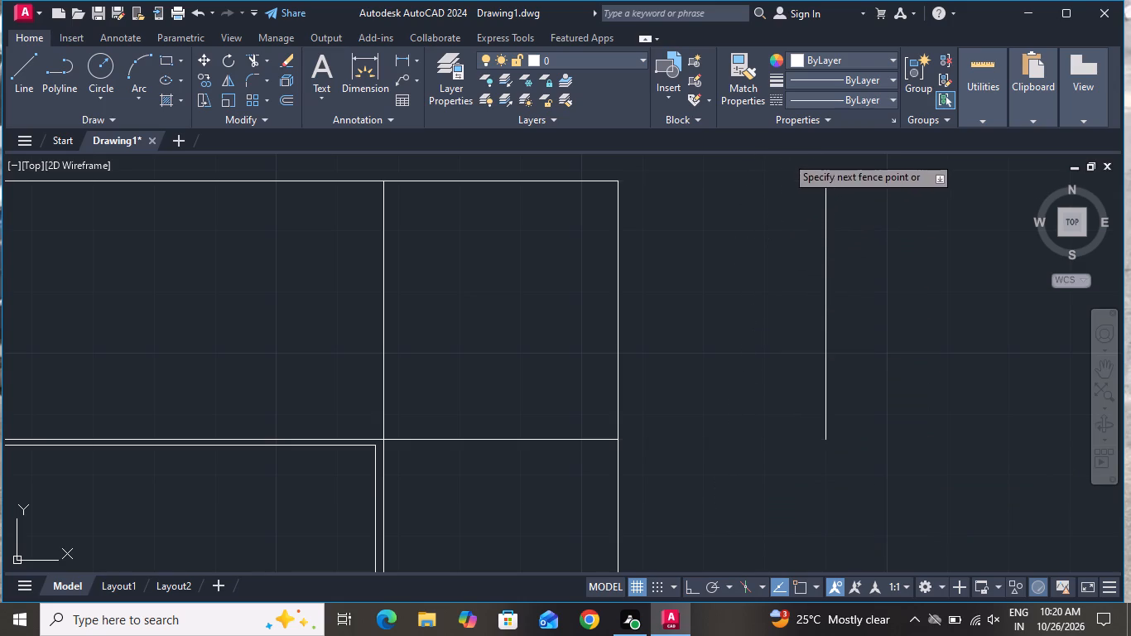
pyautogui.click(778, 246)
pyautogui.click(892, 273)
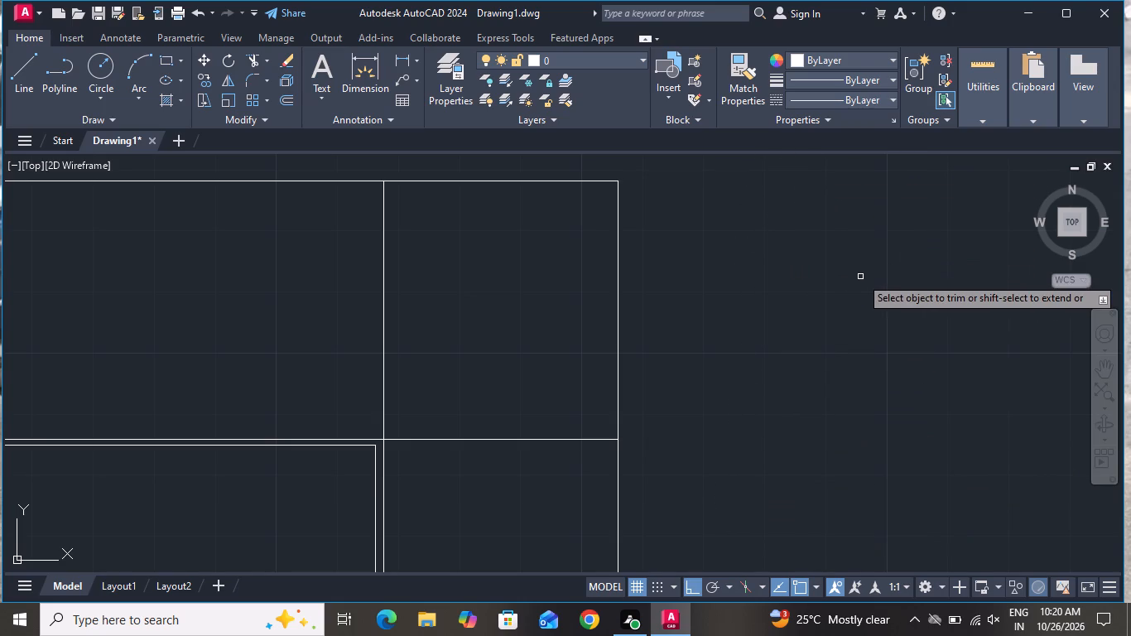
pyautogui.click(856, 277)
pyautogui.click(801, 291)
pyautogui.click(753, 311)
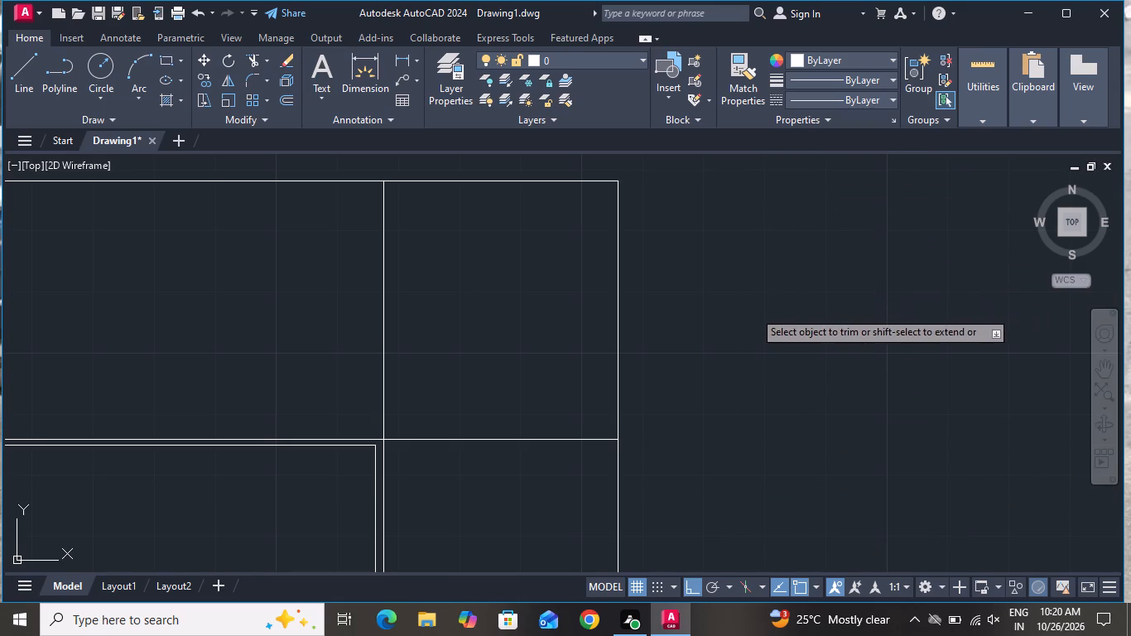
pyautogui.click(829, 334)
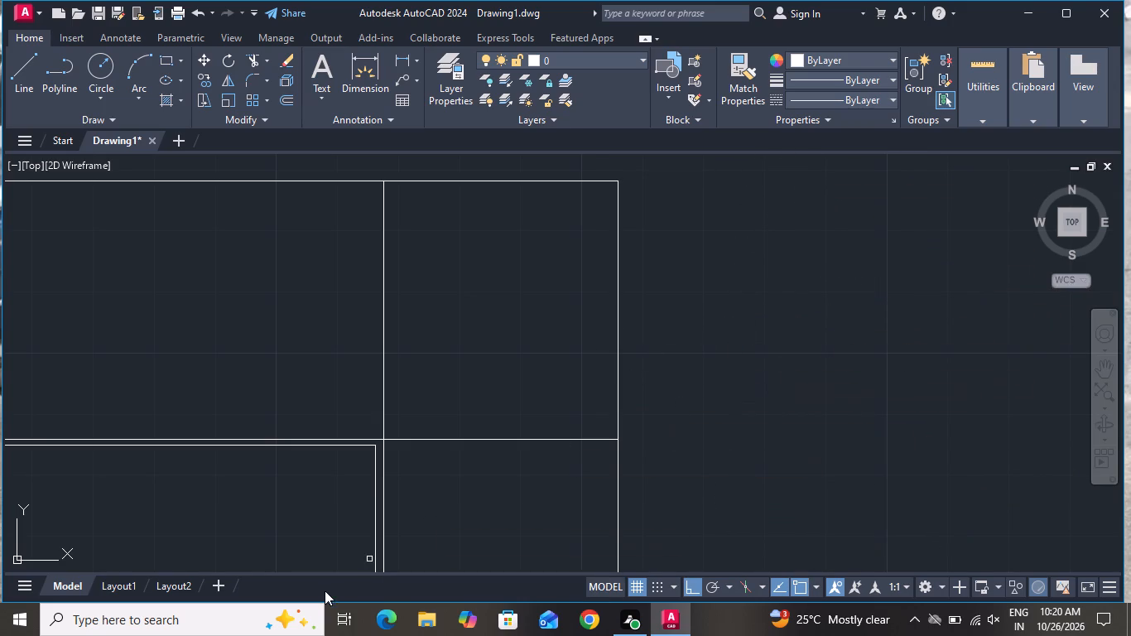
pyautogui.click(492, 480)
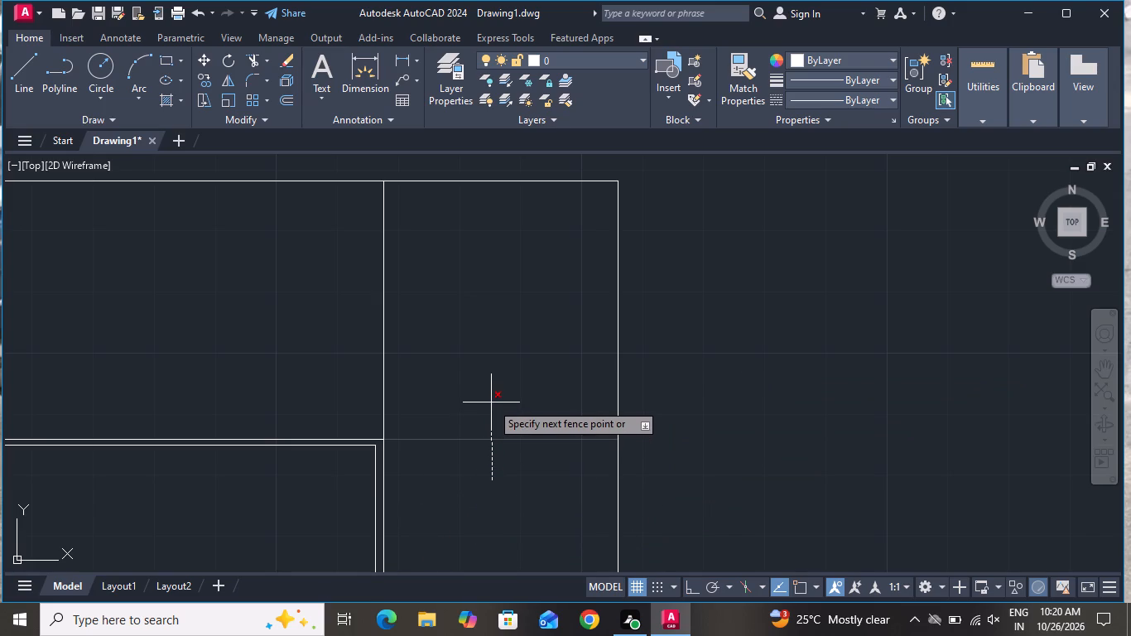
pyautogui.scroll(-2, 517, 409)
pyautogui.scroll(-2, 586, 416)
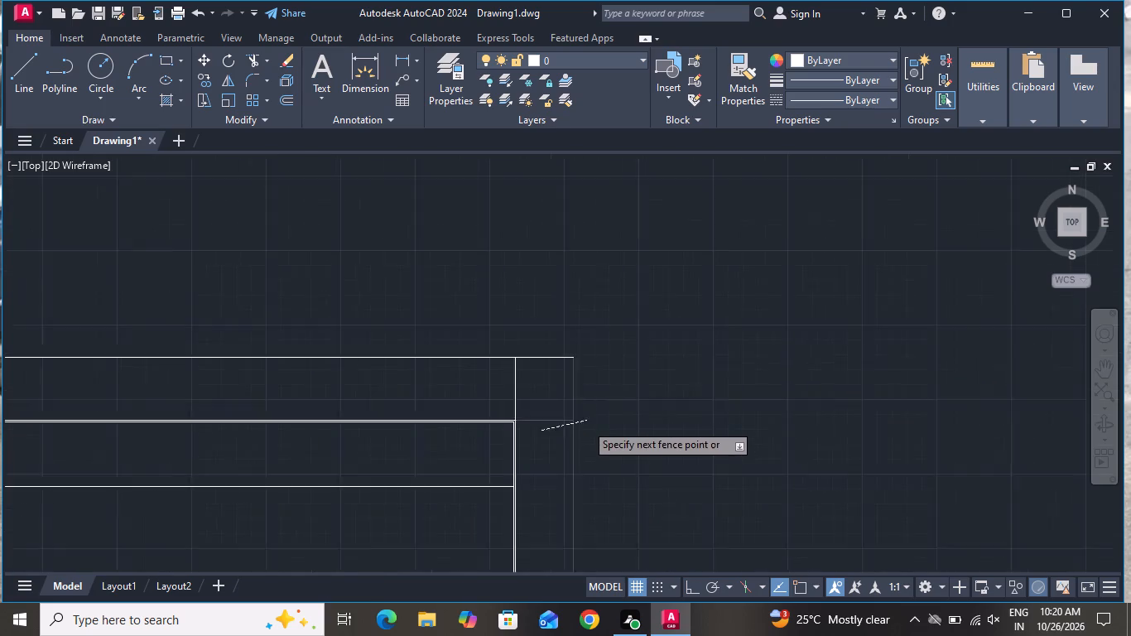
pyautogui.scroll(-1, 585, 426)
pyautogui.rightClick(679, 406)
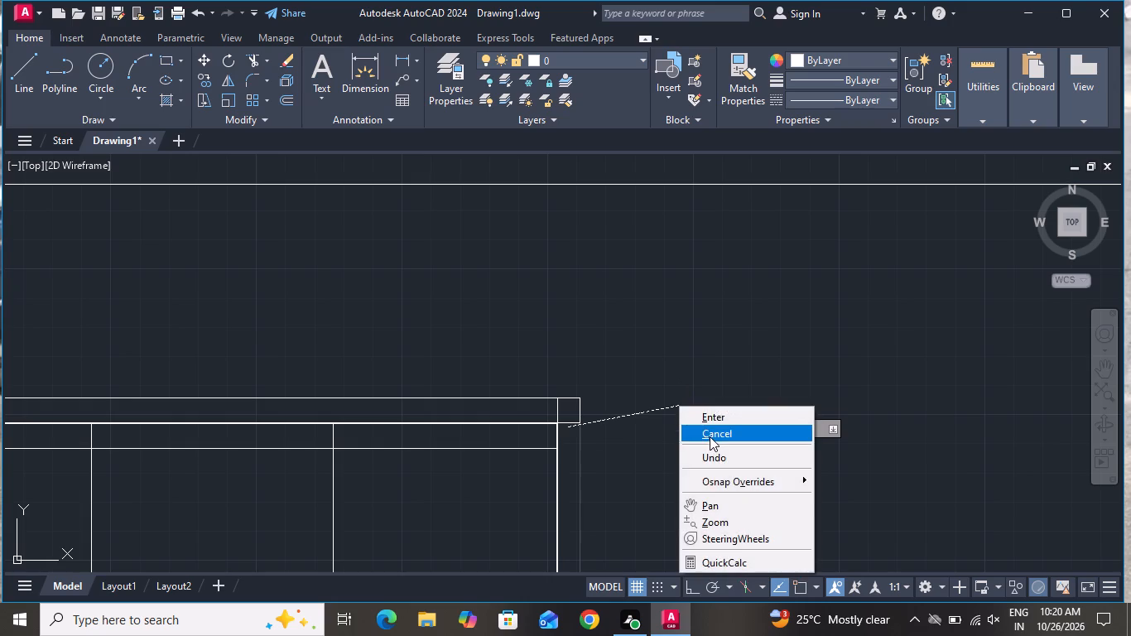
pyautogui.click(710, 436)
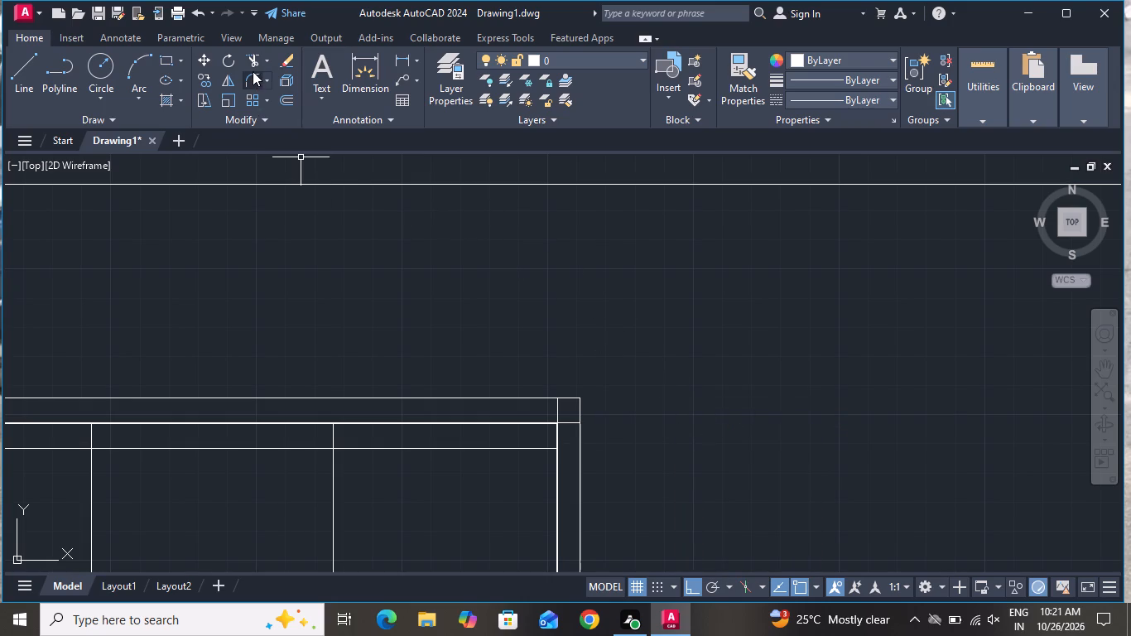
# Trim the overlapping inner line segments where the sofa's back rectangle meets the right armrest, leaving an open corner.
pyautogui.click(253, 67)
pyautogui.scroll(2, 544, 424)
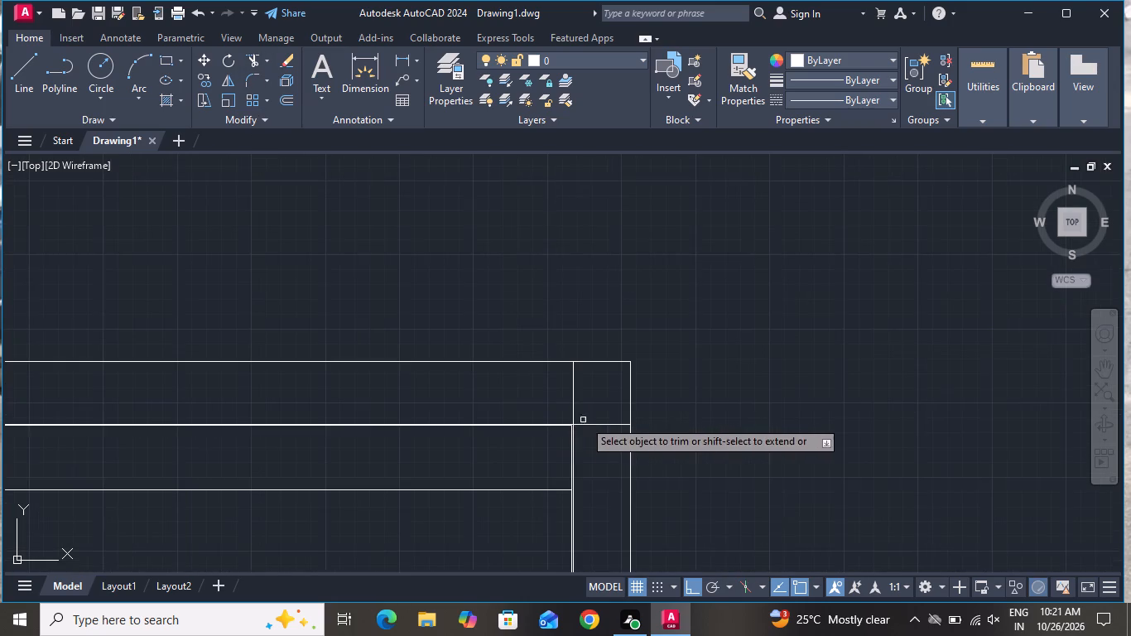
pyautogui.click(595, 434)
pyautogui.click(597, 426)
pyautogui.click(587, 373)
pyautogui.click(535, 386)
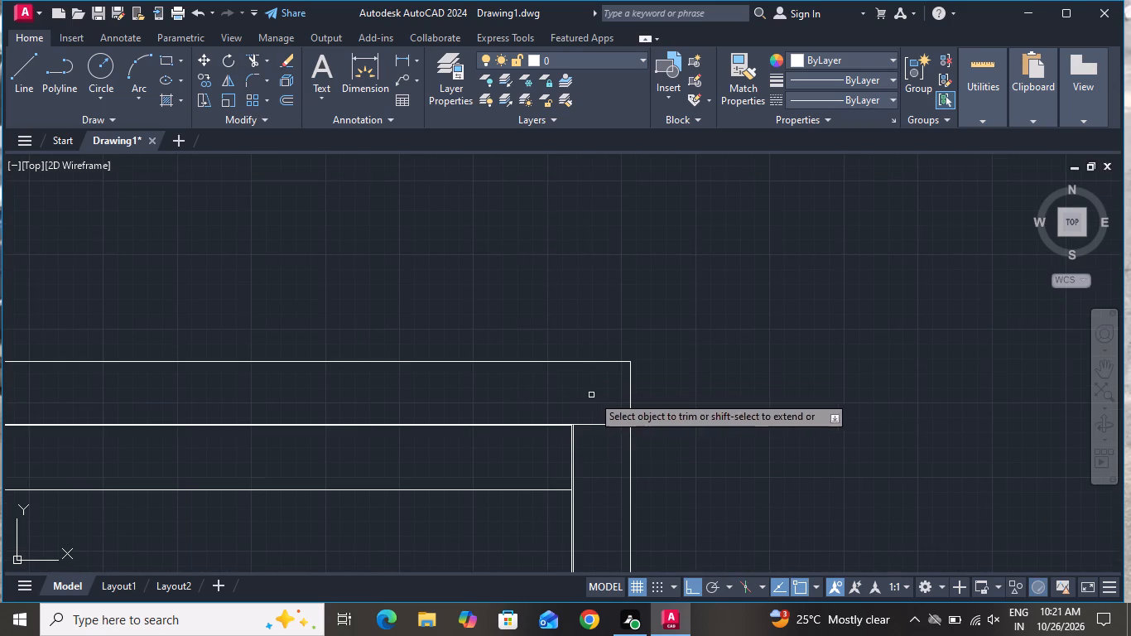
pyautogui.click(599, 395)
pyautogui.click(594, 482)
pyautogui.scroll(-3, 782, 373)
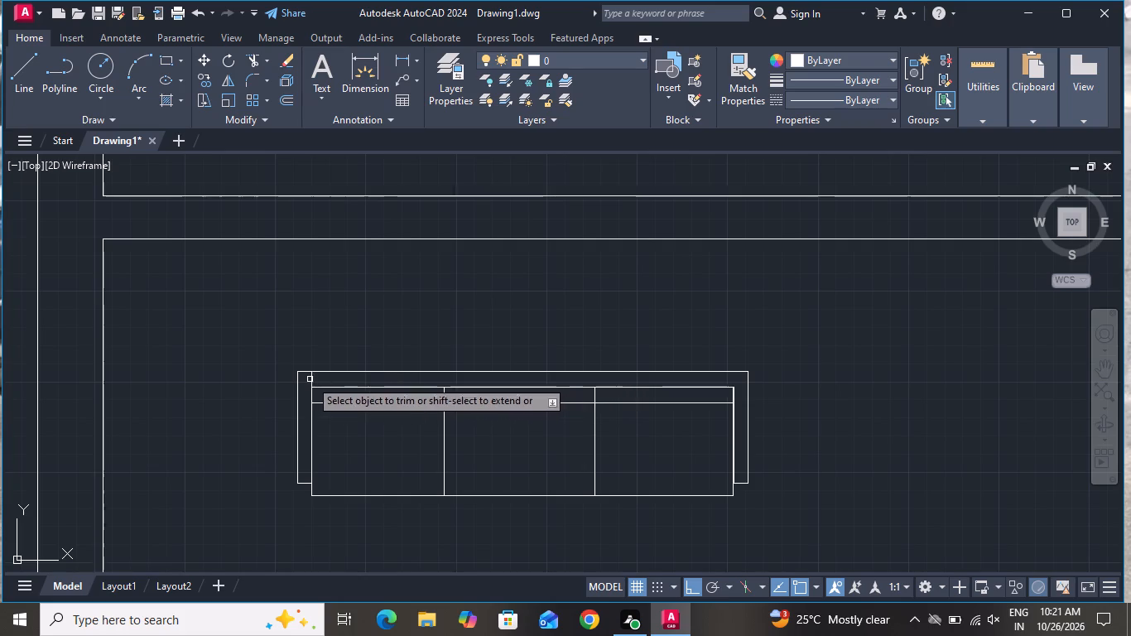
# Trim the inner line segments where the sofa's back rectangle meets the left armrest, and finish trimming.
pyautogui.scroll(3, 268, 380)
pyautogui.click(442, 387)
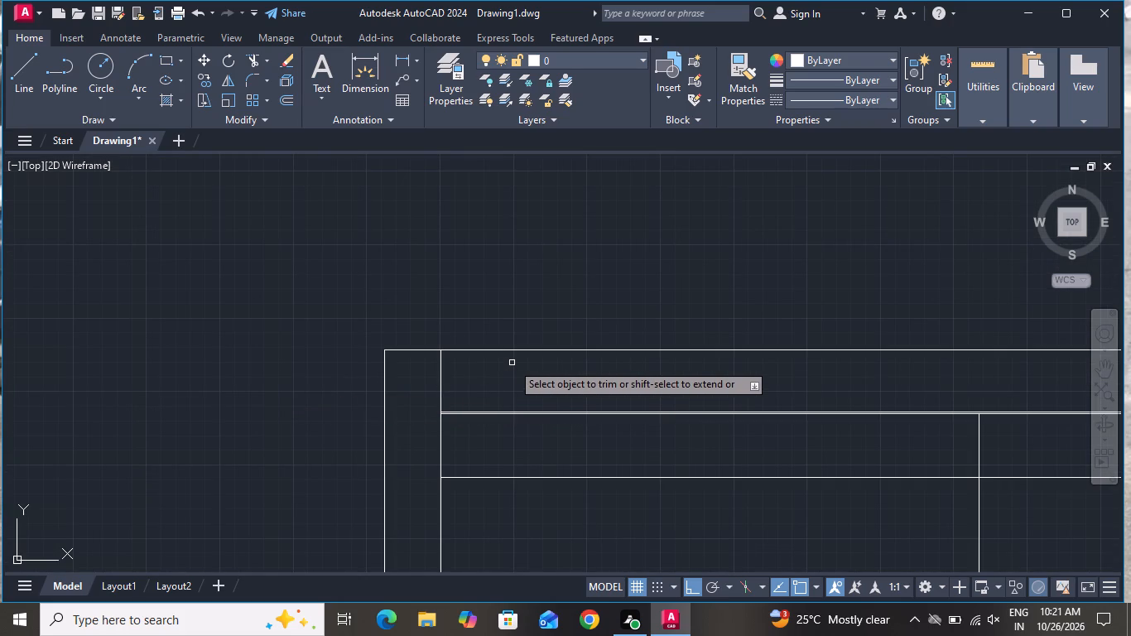
pyautogui.click(469, 369)
pyautogui.click(394, 386)
pyautogui.scroll(-2, 571, 409)
pyautogui.scroll(-1, 596, 340)
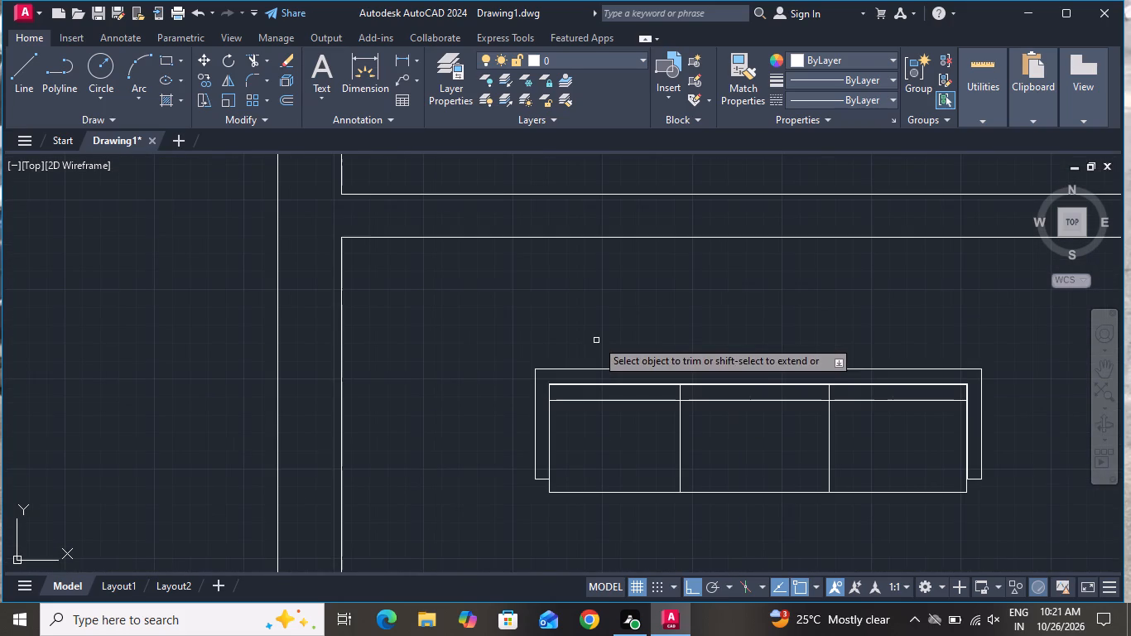
pyautogui.rightClick(590, 318)
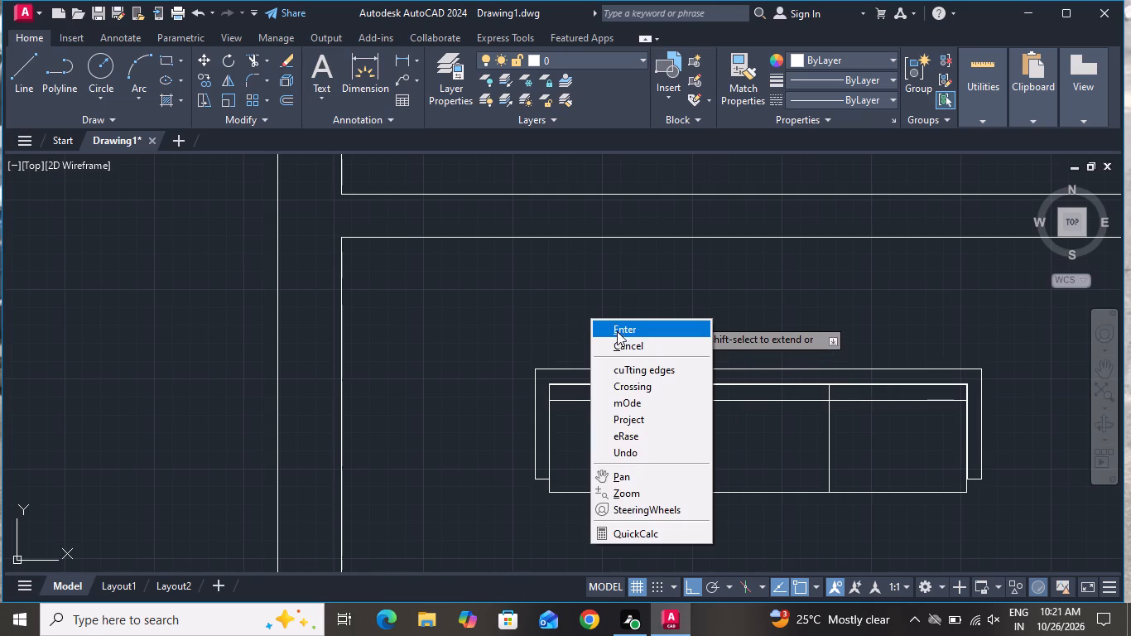
pyautogui.click(618, 342)
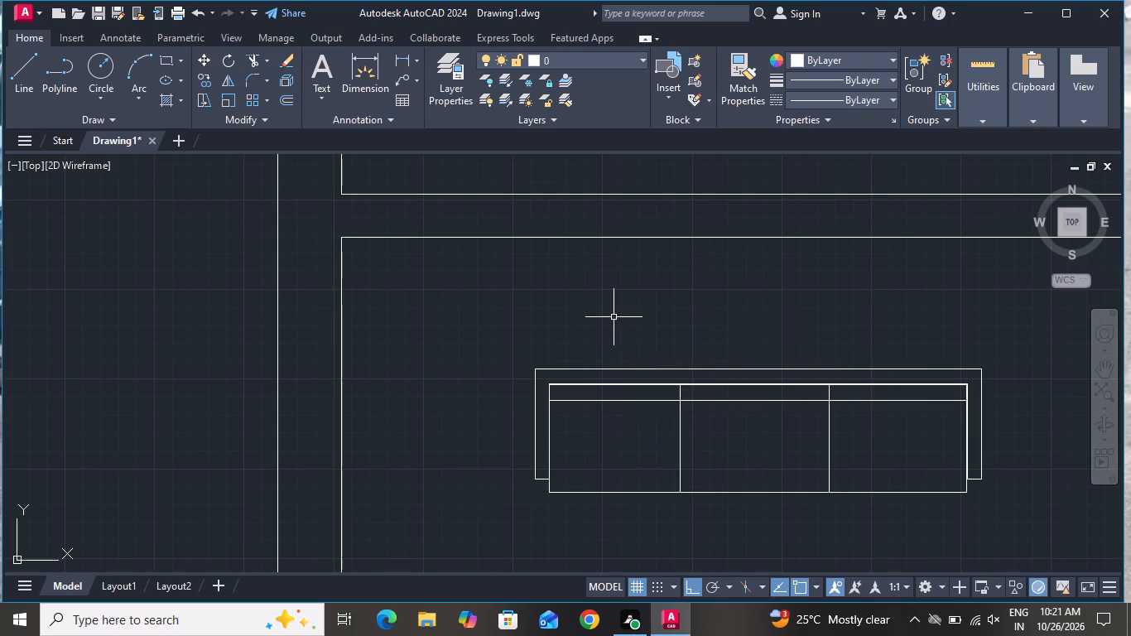
# Copy the complete three-seat sofa about 3'-11" straight down within the same room.
pyautogui.scroll(-1, 585, 242)
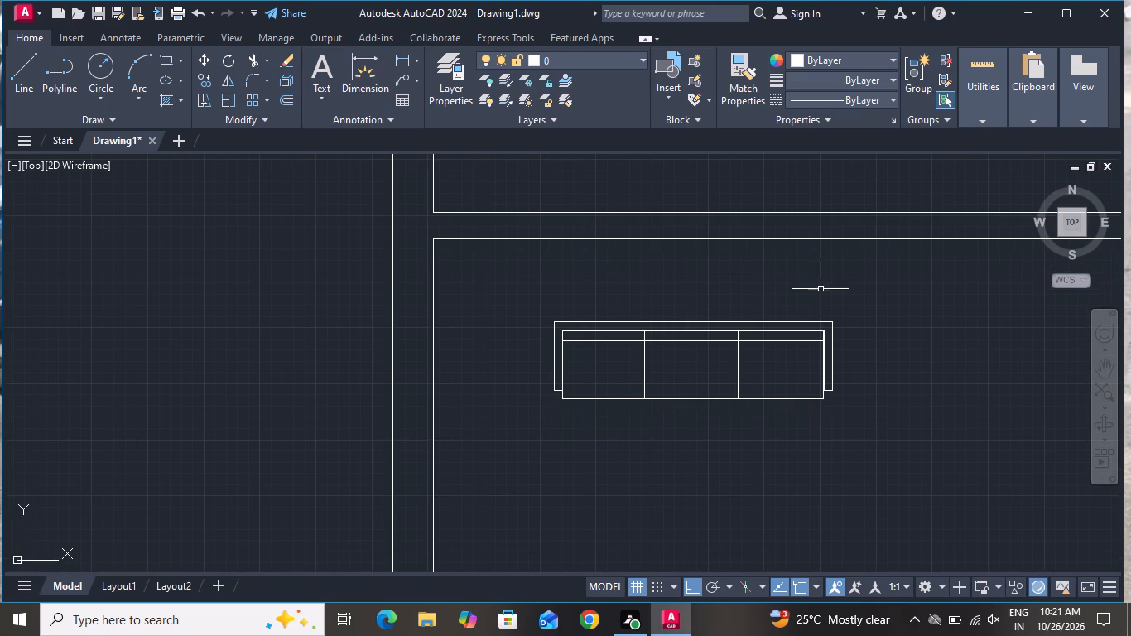
pyautogui.click(845, 291)
pyautogui.click(516, 455)
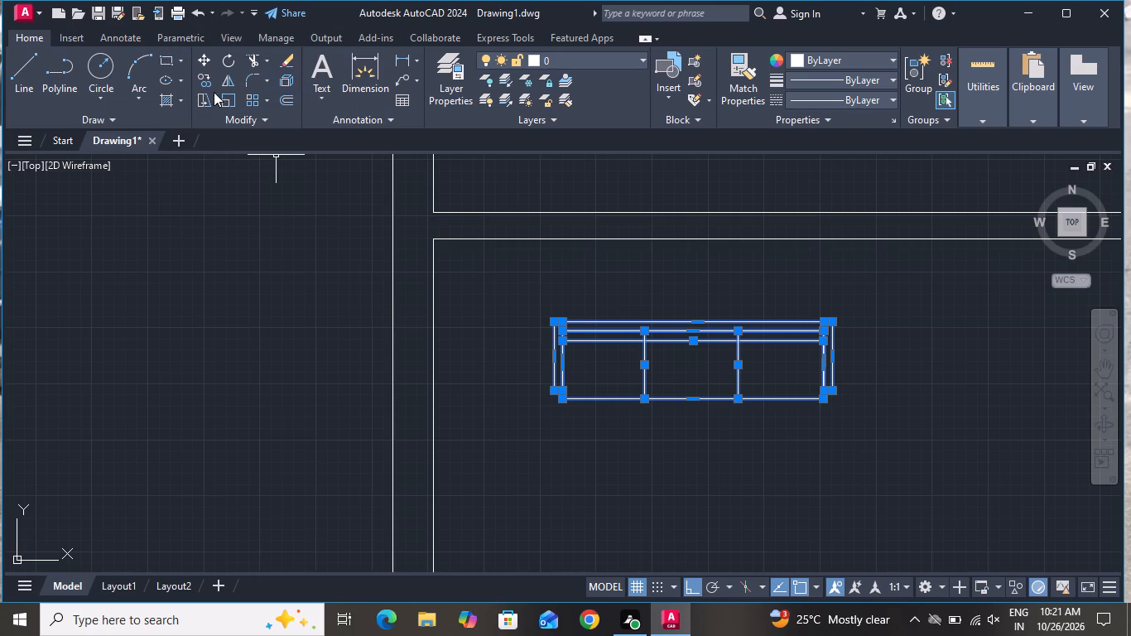
pyautogui.click(206, 77)
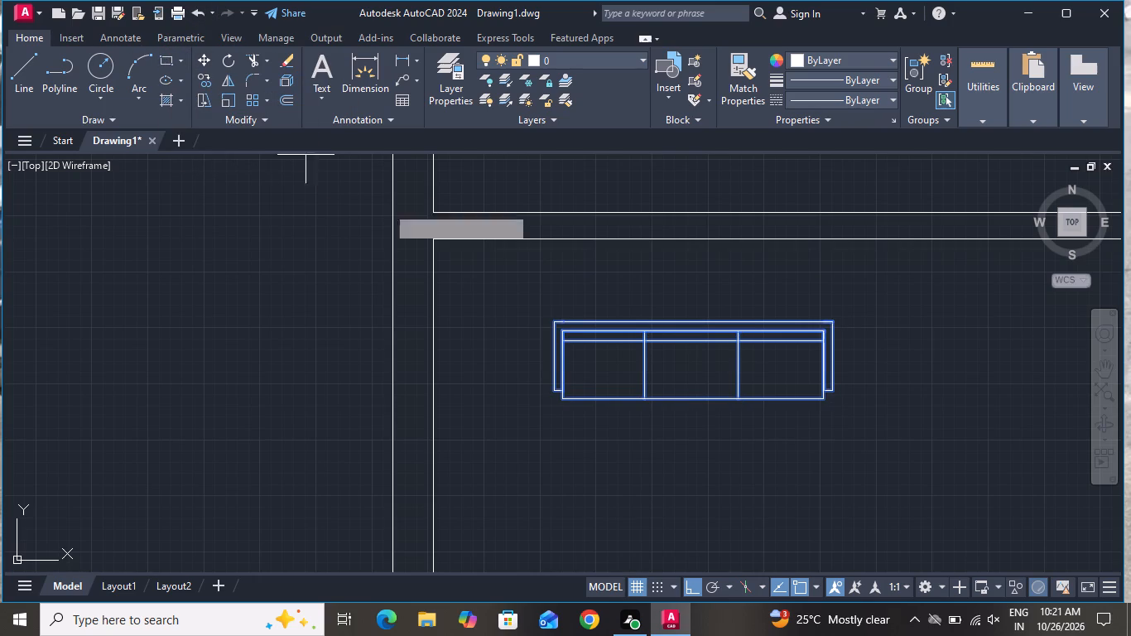
pyautogui.click(665, 396)
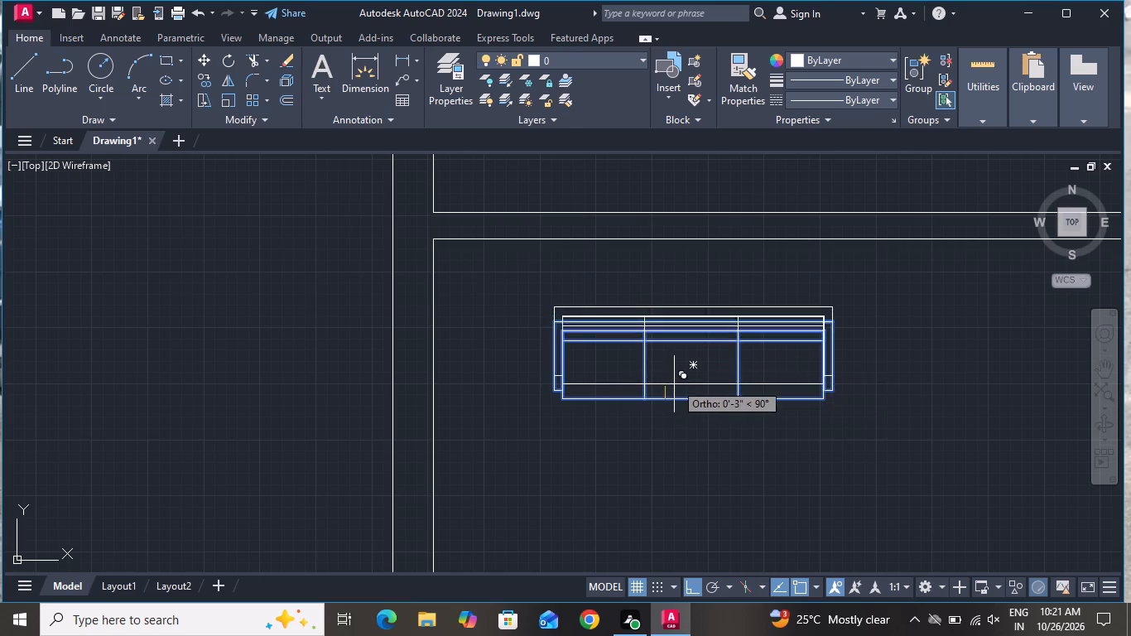
pyautogui.scroll(-2, 675, 383)
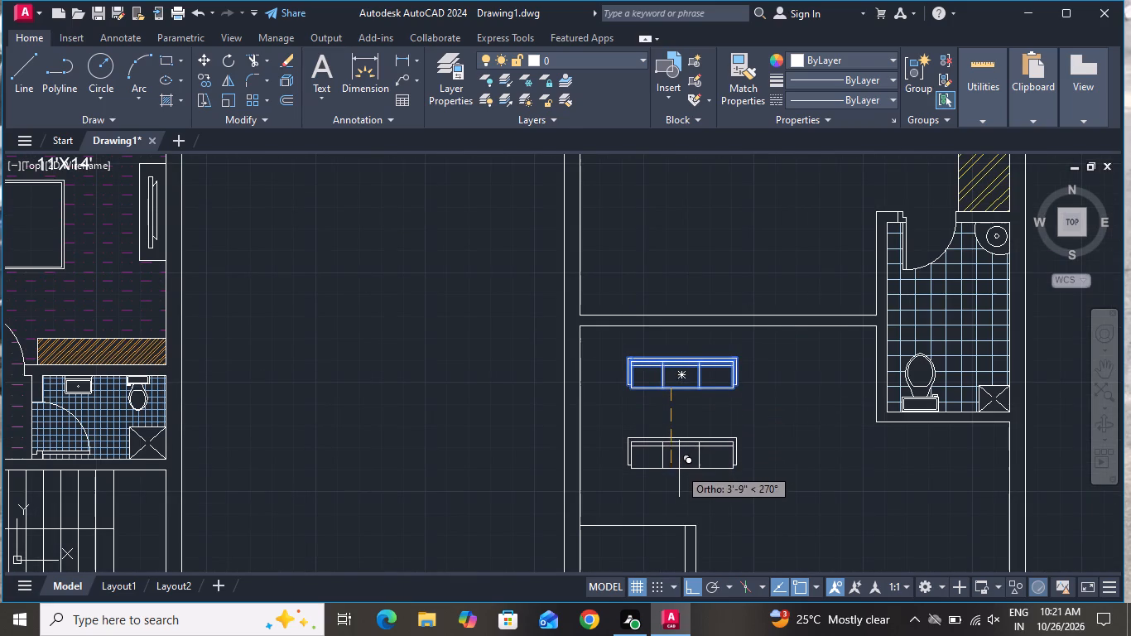
pyautogui.click(679, 471)
pyautogui.rightClick(679, 471)
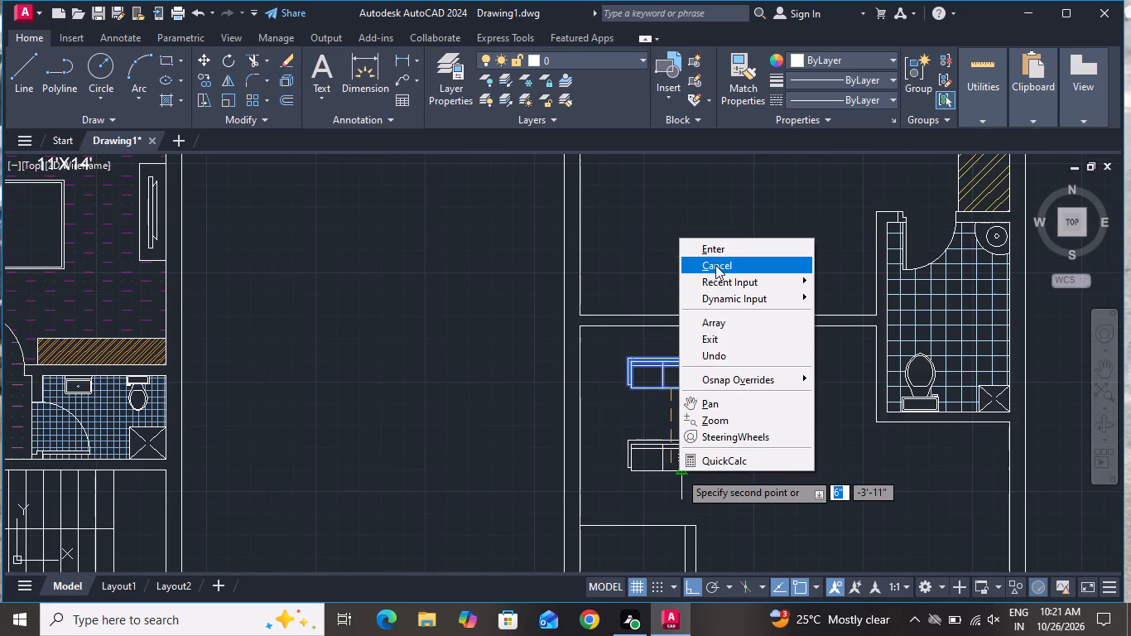
pyautogui.click(715, 265)
# Rotate the lower sofa copy 90° counterclockwise about a point near its upper right corner, so its back faces left.
pyautogui.scroll(2, 732, 565)
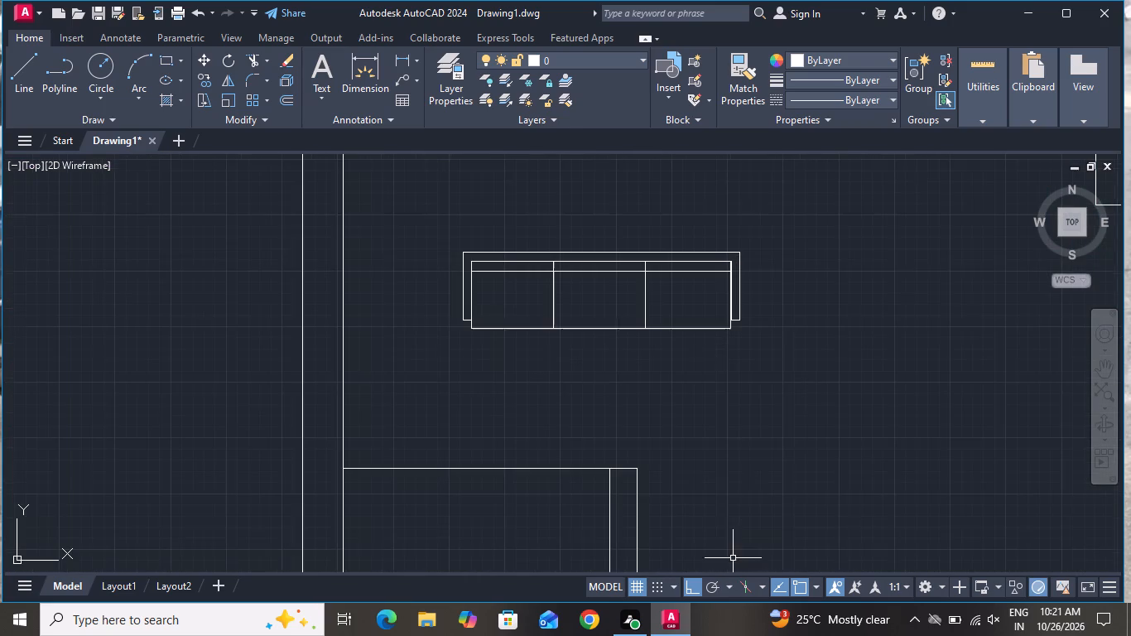
pyautogui.scroll(-1, 726, 521)
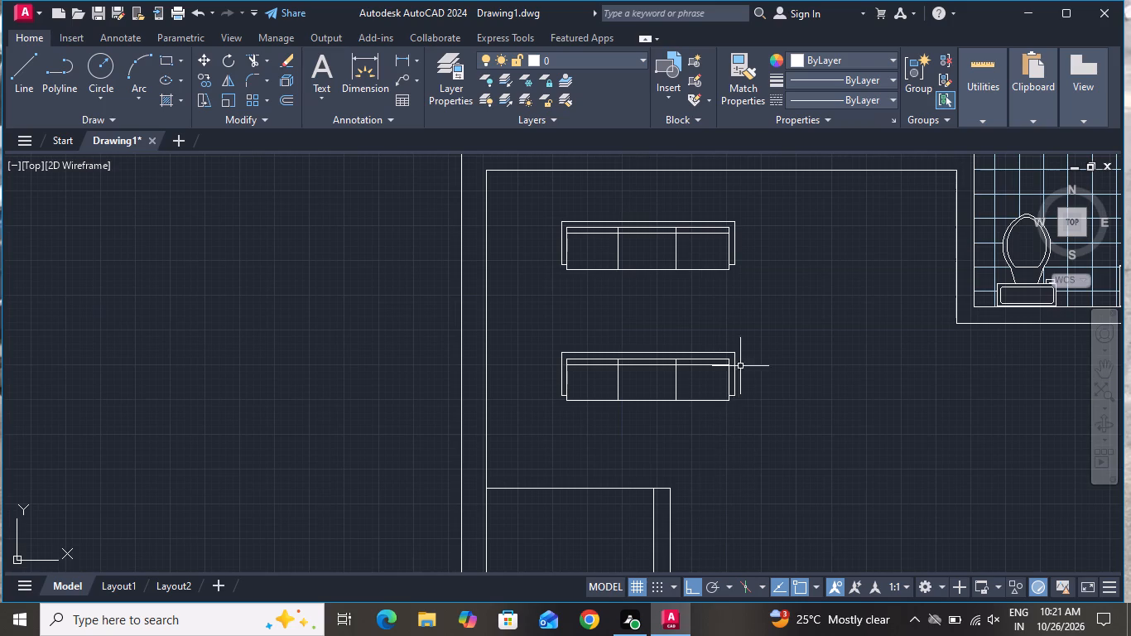
pyautogui.click(746, 346)
pyautogui.click(533, 415)
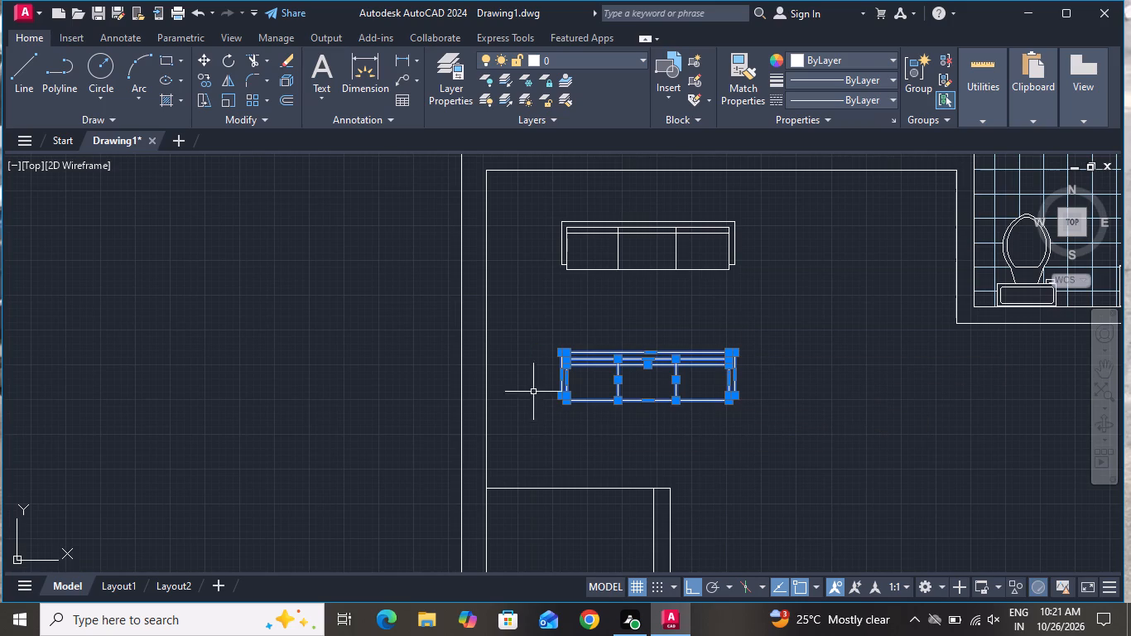
pyautogui.click(224, 59)
pyautogui.click(748, 351)
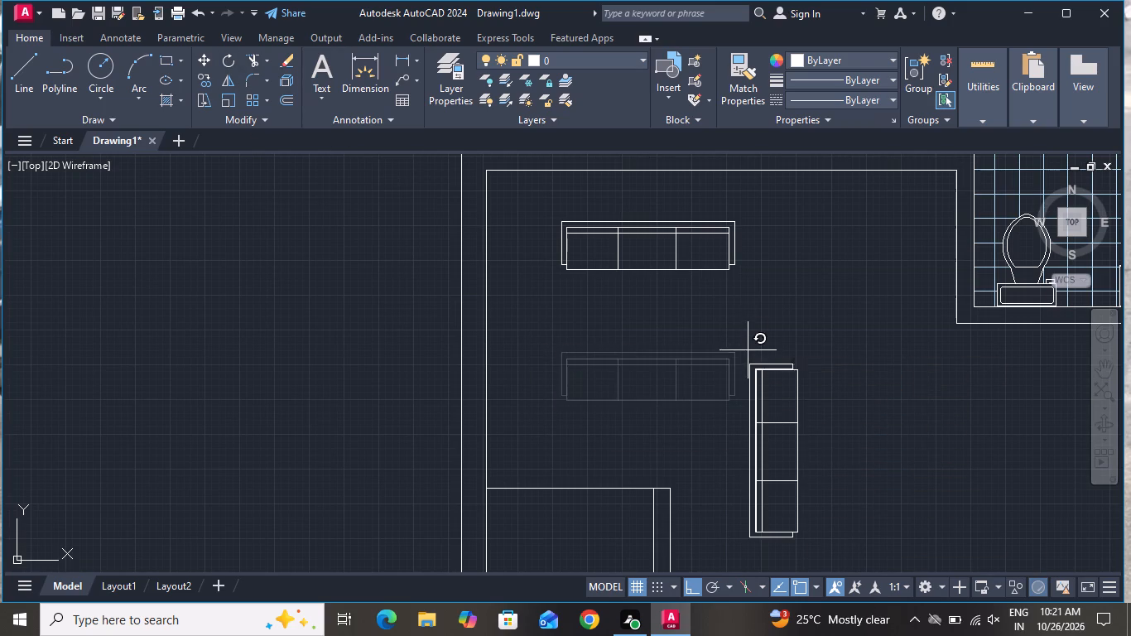
pyautogui.click(746, 280)
# Move the rotated sofa diagonally, with Ortho off, about 7' left and 3' up to stand just inside the room's left wall.
pyautogui.click(833, 341)
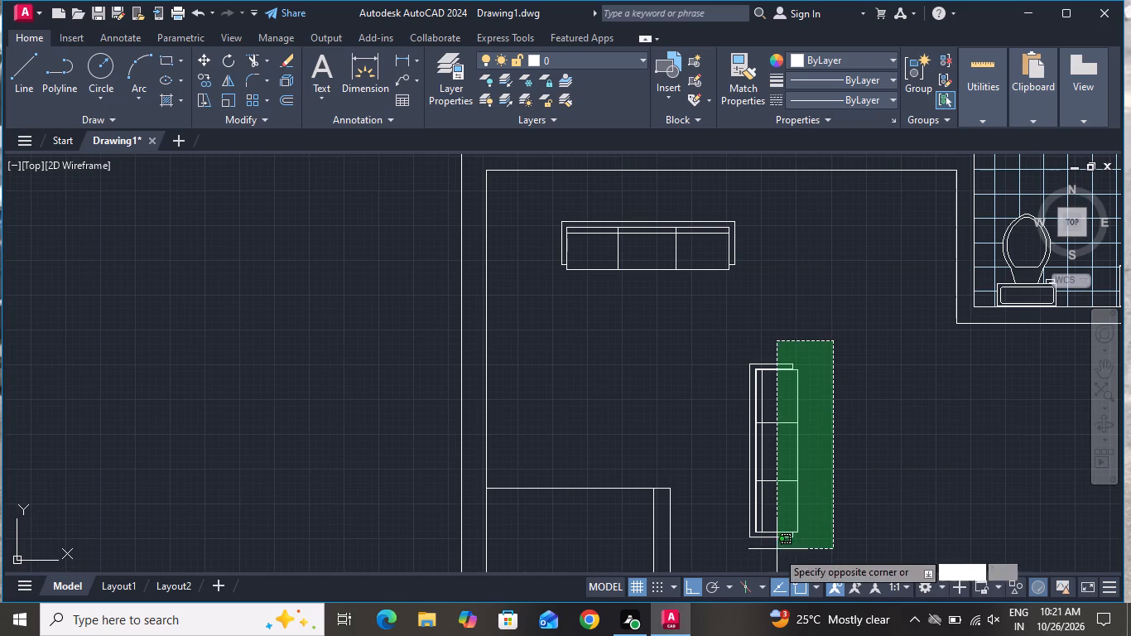
pyautogui.click(736, 555)
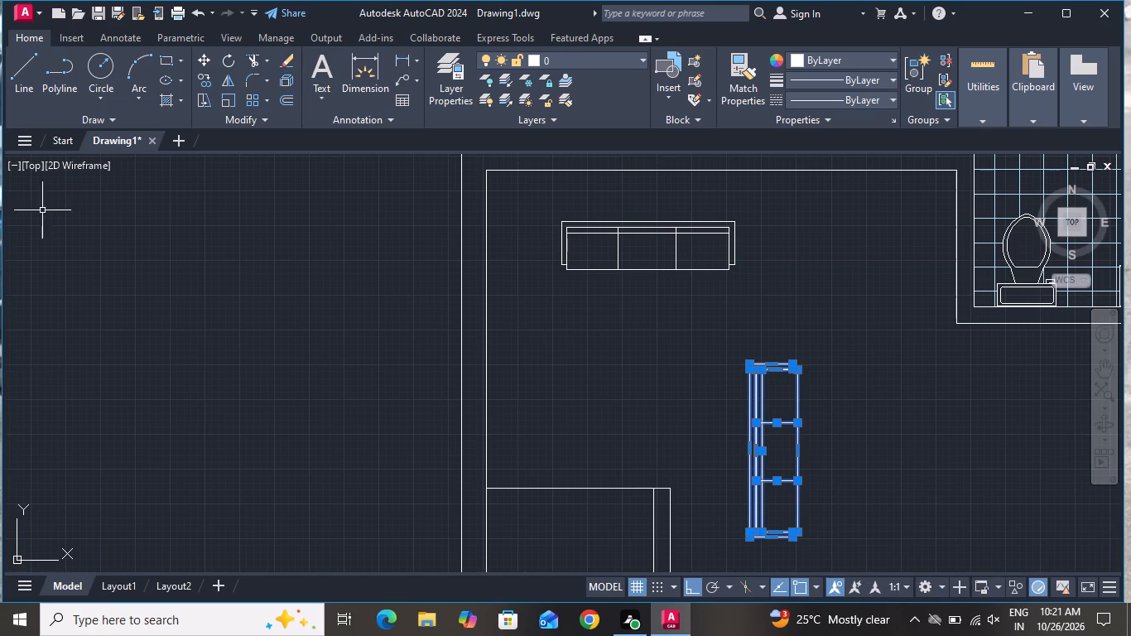
pyautogui.click(208, 60)
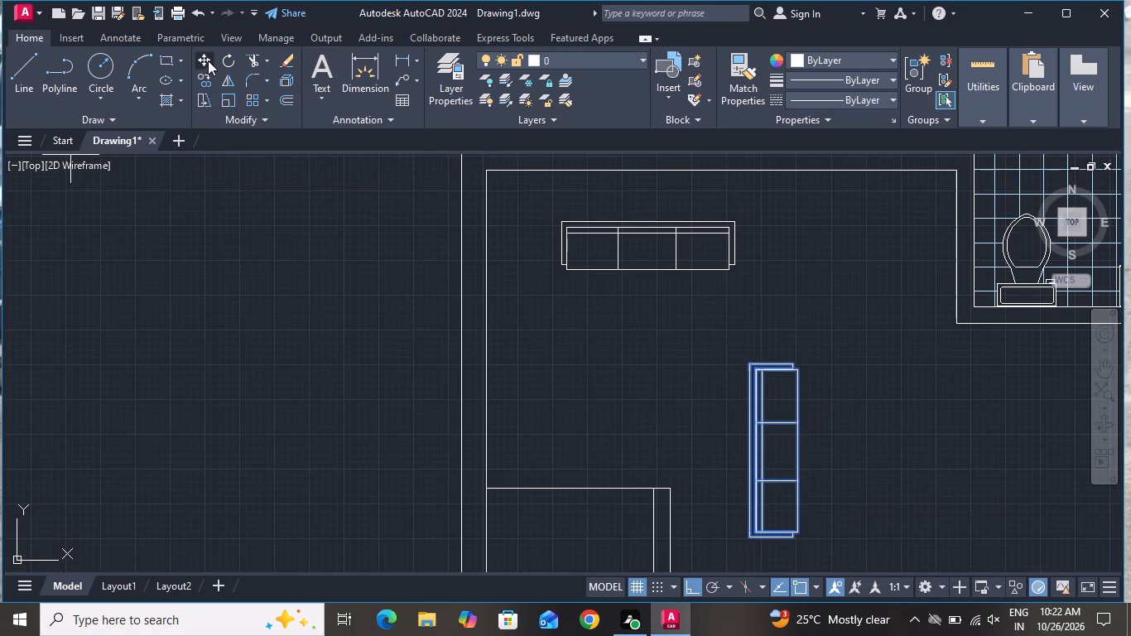
pyautogui.click(755, 450)
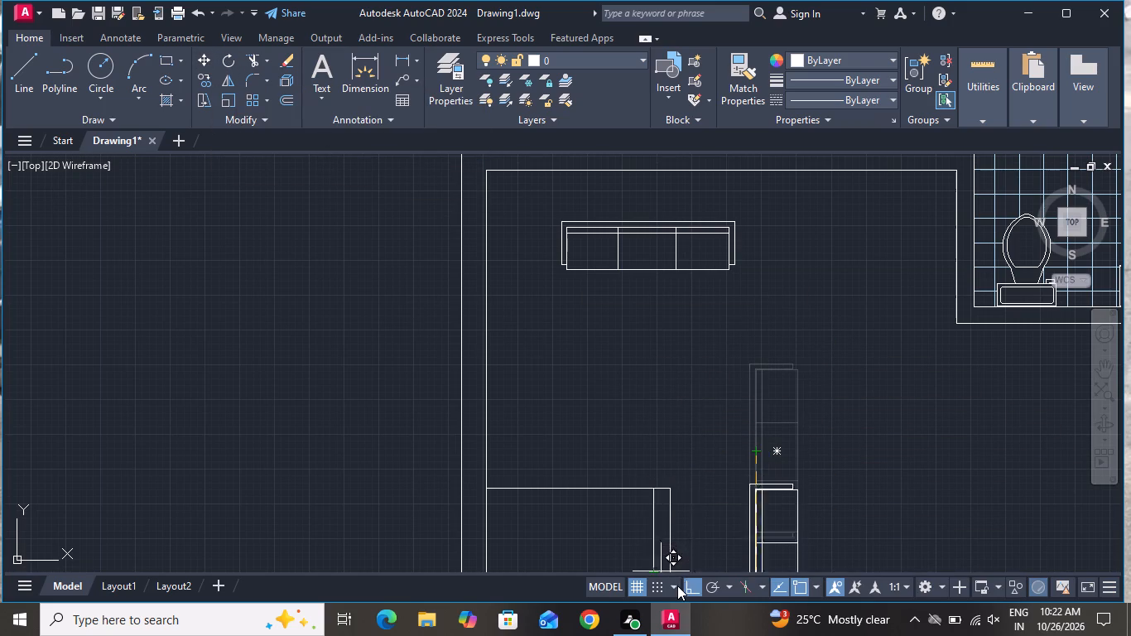
pyautogui.click(688, 577)
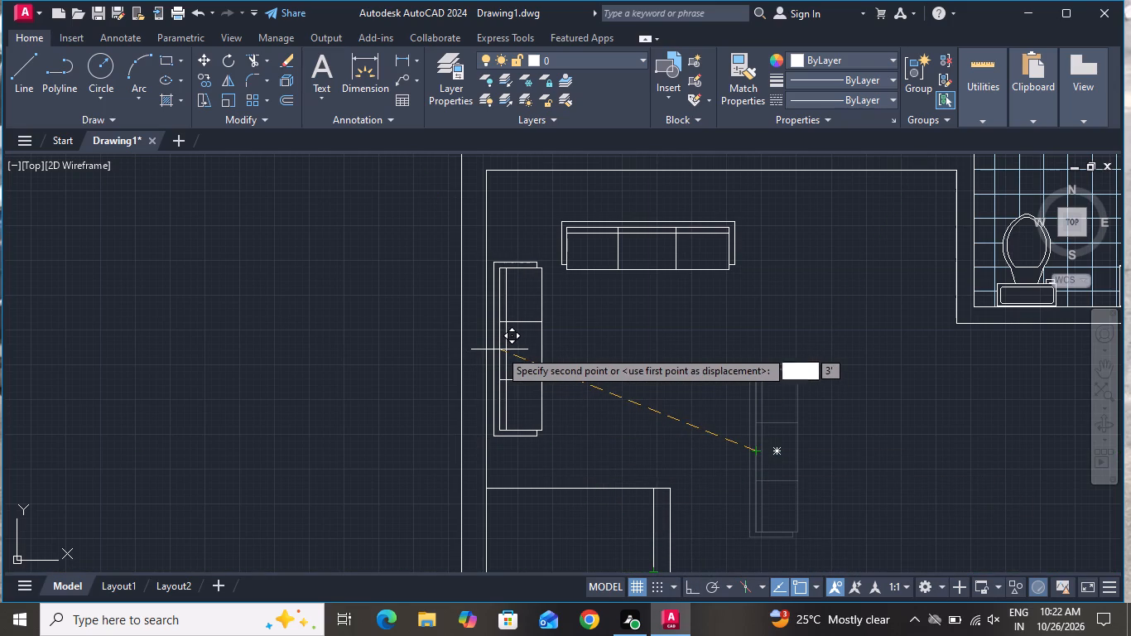
pyautogui.scroll(-1, 501, 349)
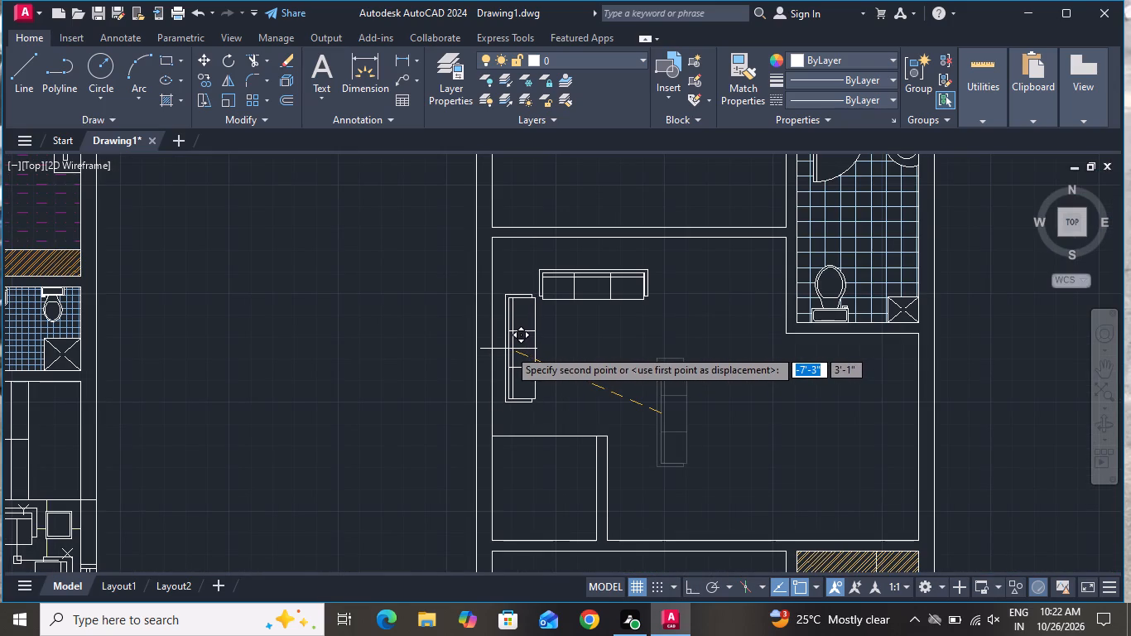
pyautogui.click(506, 348)
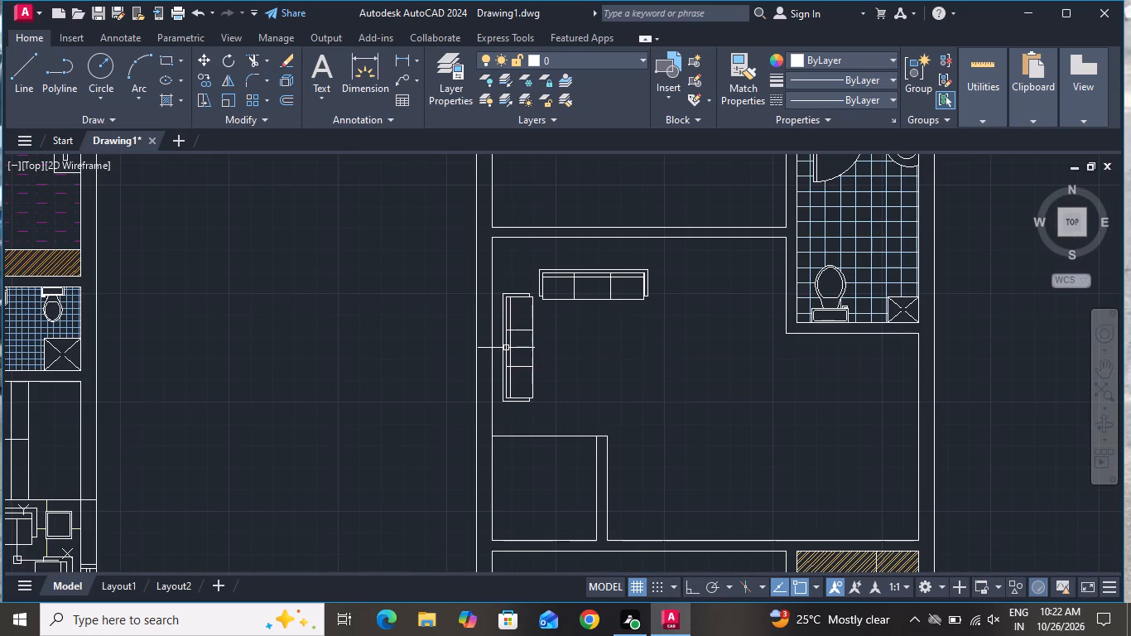
# Move the horizontal sofa slightly up and left, closer to the room's top wall and above the vertical sofa.
pyautogui.click(654, 255)
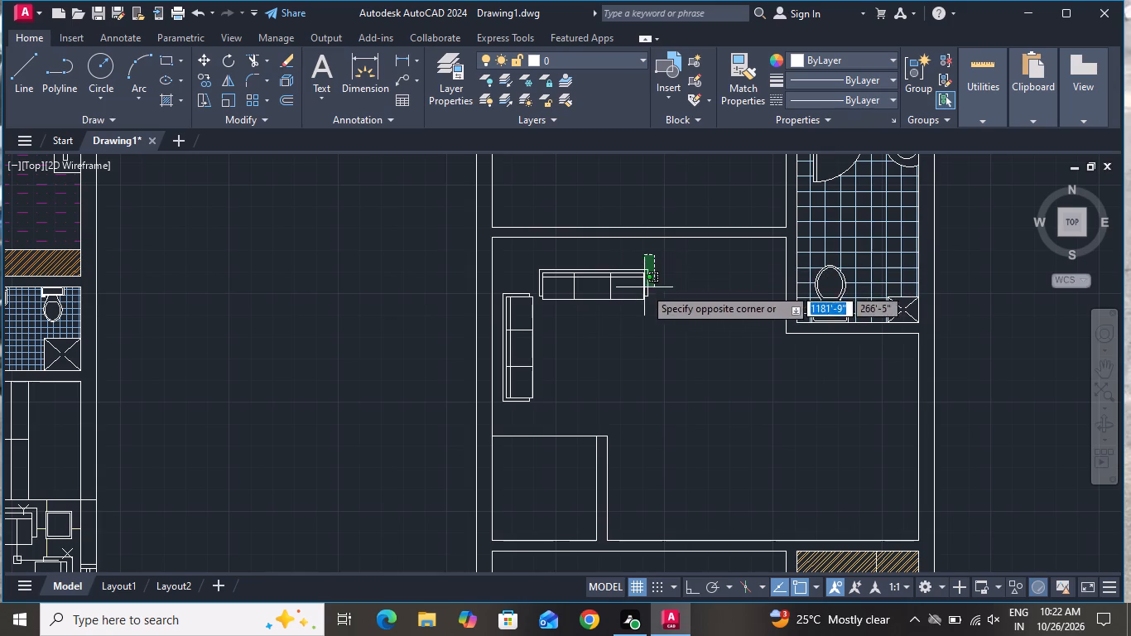
pyautogui.click(535, 315)
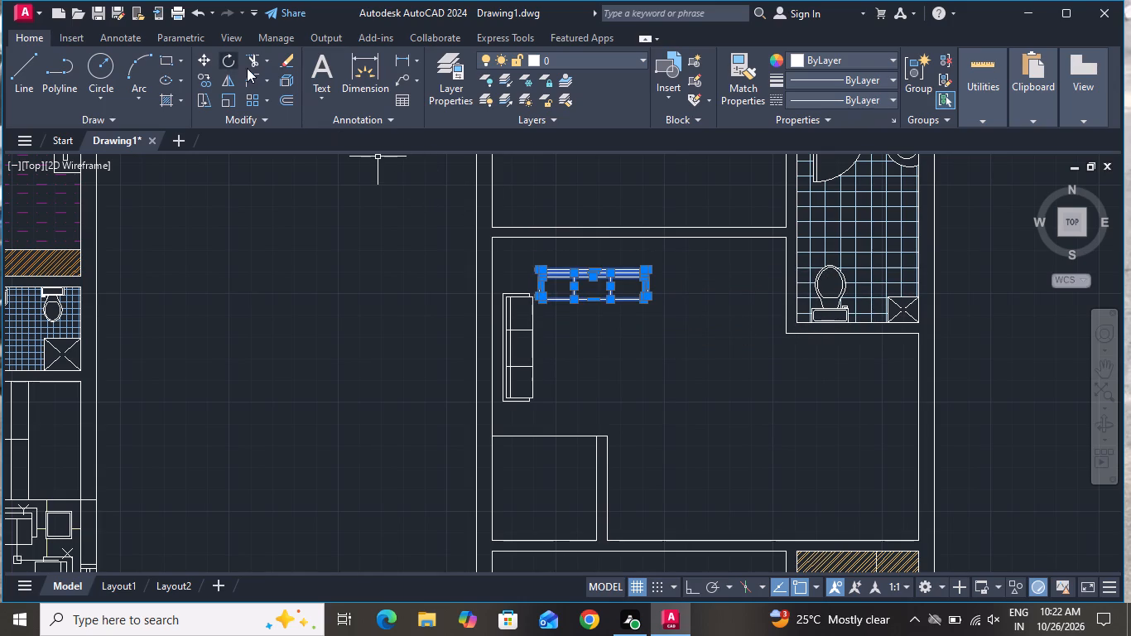
pyautogui.click(208, 61)
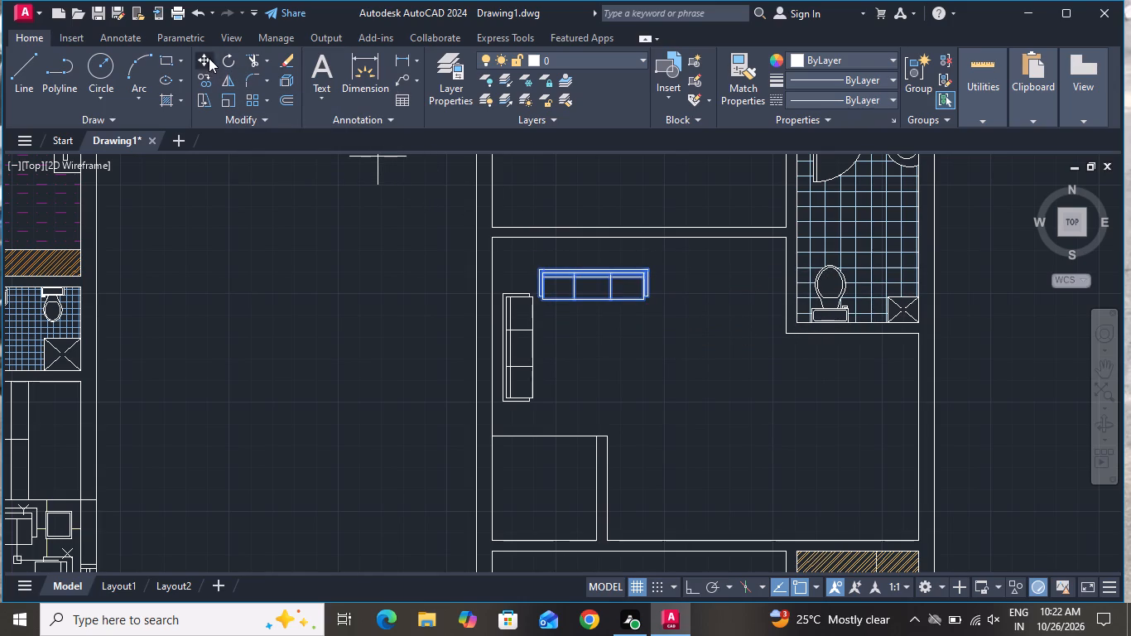
pyautogui.scroll(1, 609, 310)
pyautogui.click(578, 298)
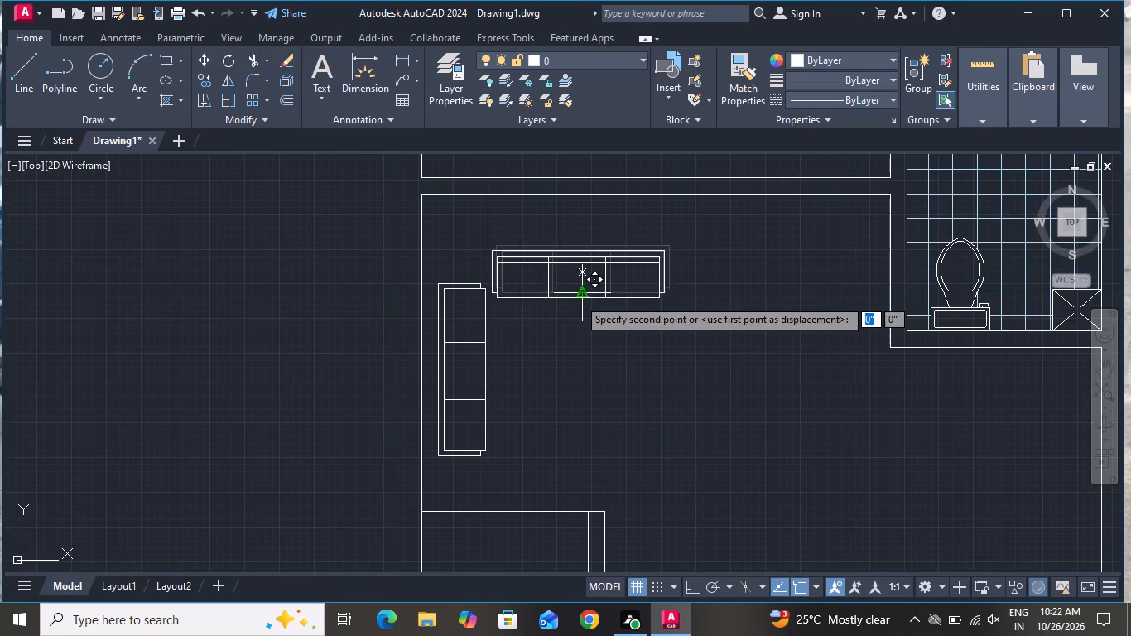
pyautogui.click(571, 277)
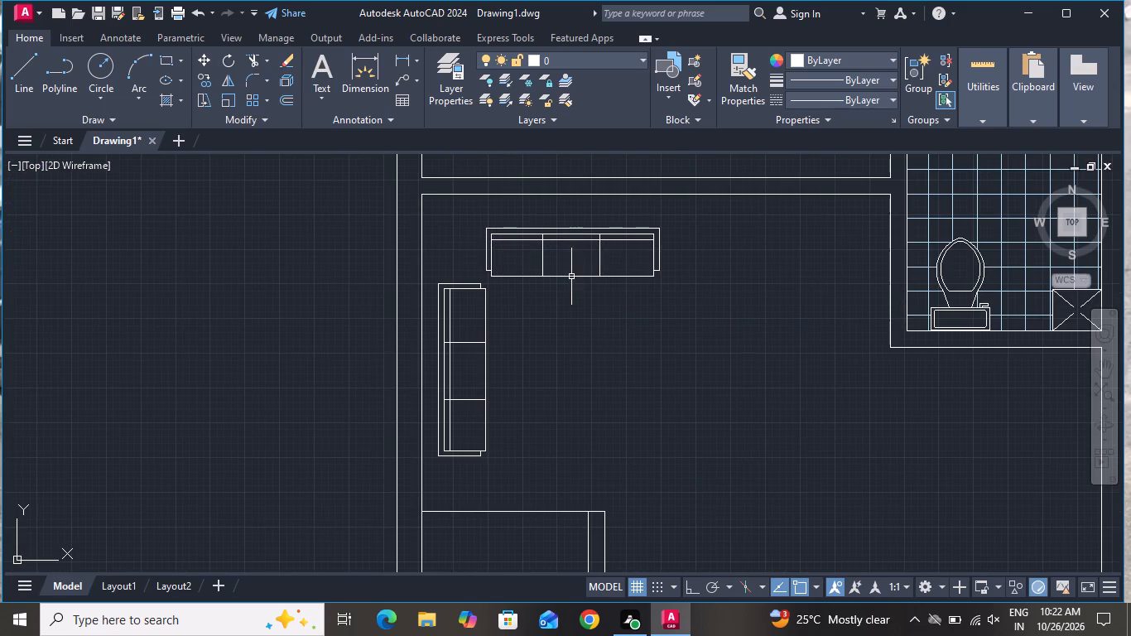
# Draw a small side-table rectangle, a little over 1' per side, in the room's upper left corner between the two sofas.
pyautogui.click(169, 63)
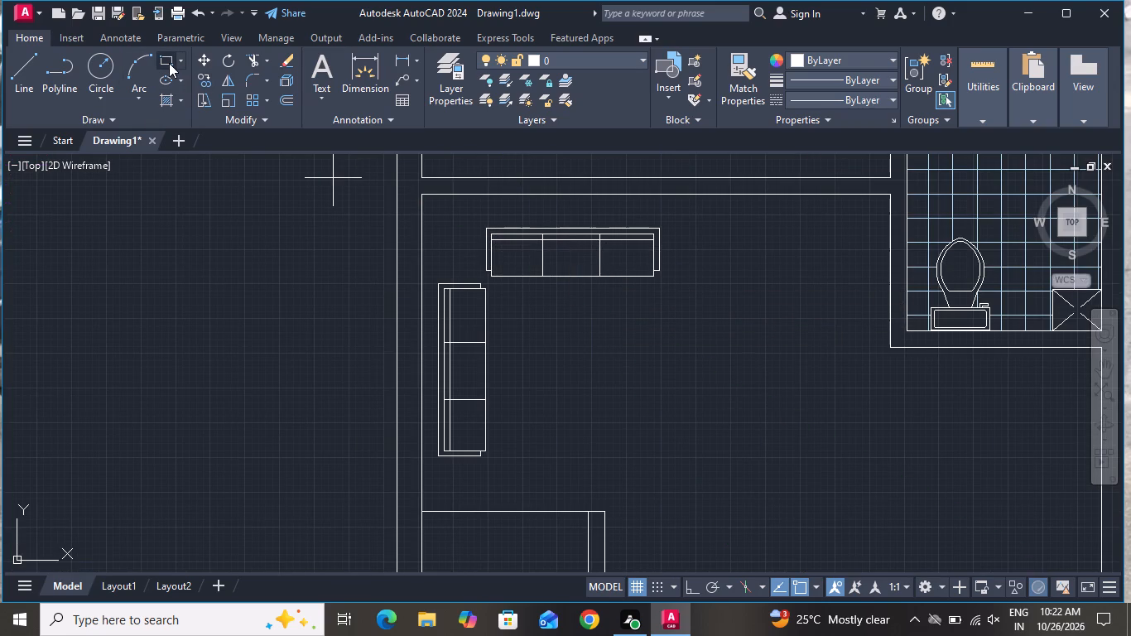
pyautogui.scroll(1, 380, 186)
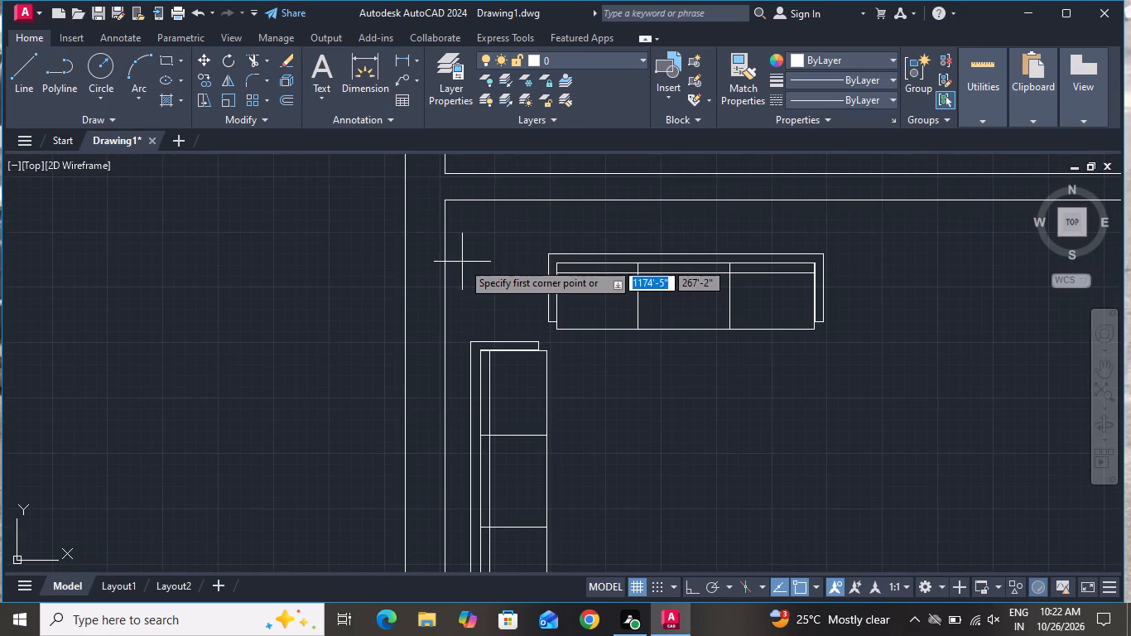
pyautogui.click(462, 263)
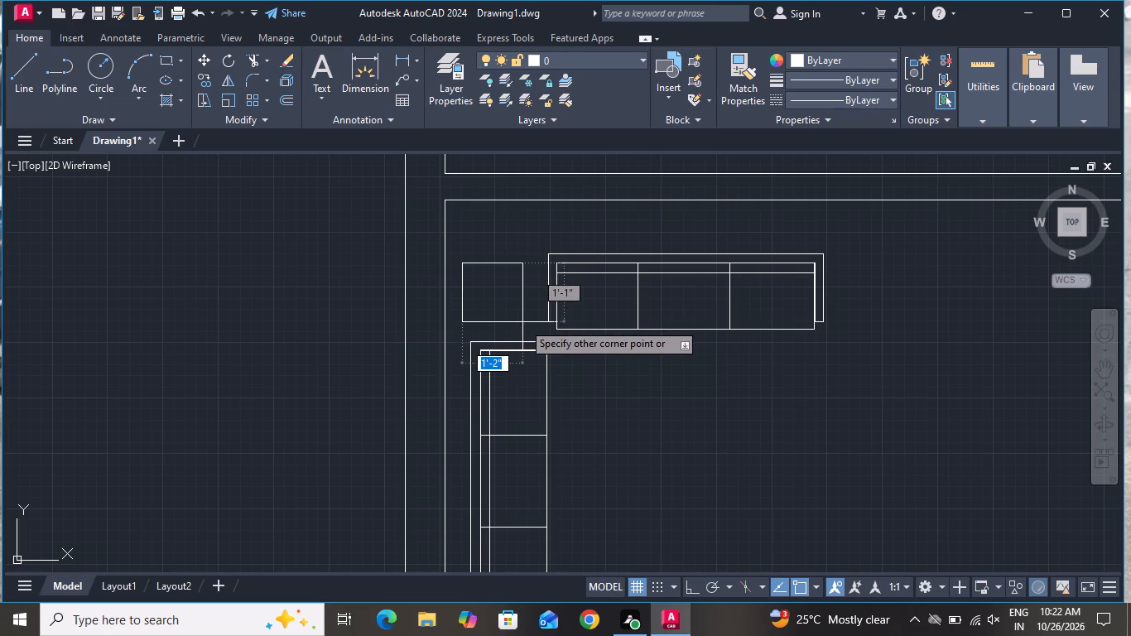
pyautogui.click(530, 325)
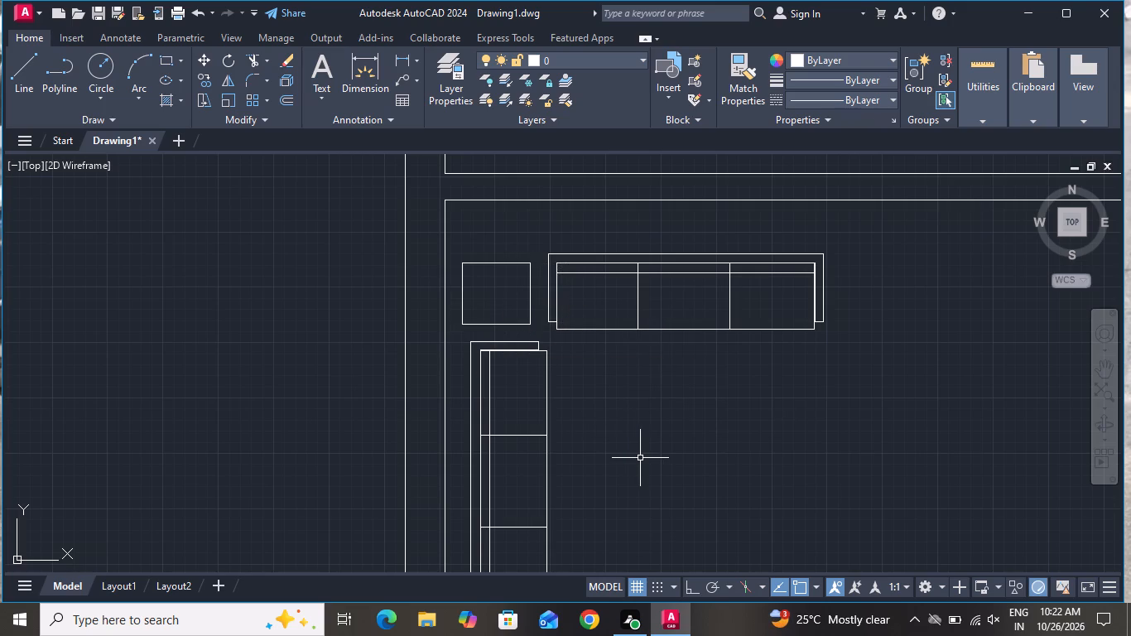
# Offset the corner side-table rectangle by a distance of 1".
pyautogui.write('O')
pyautogui.press('space')
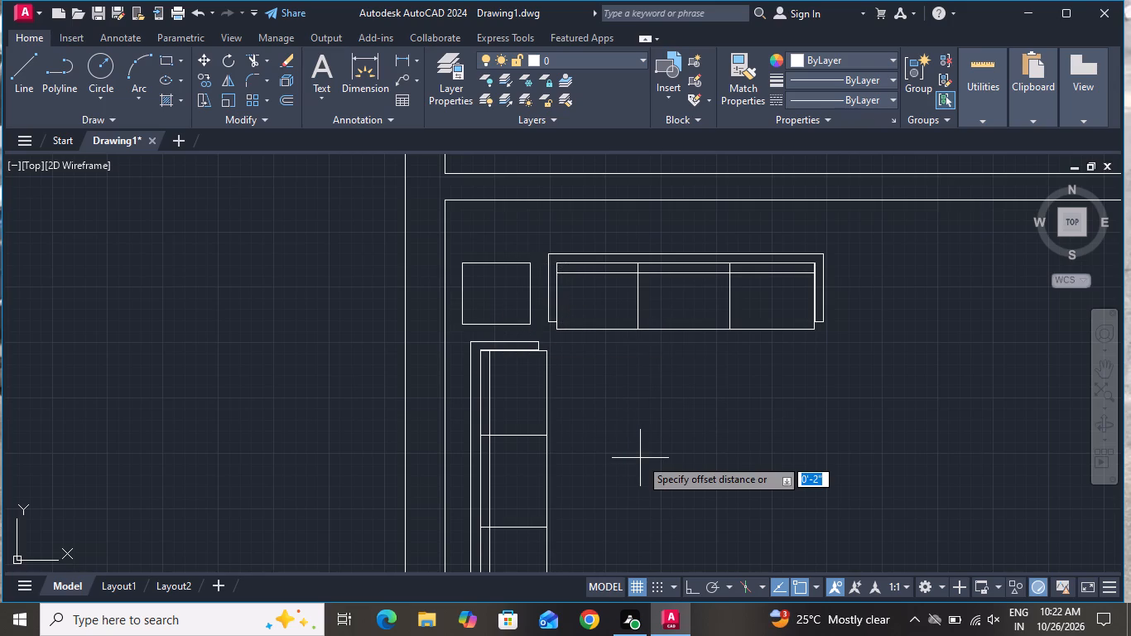
pyautogui.press('1')
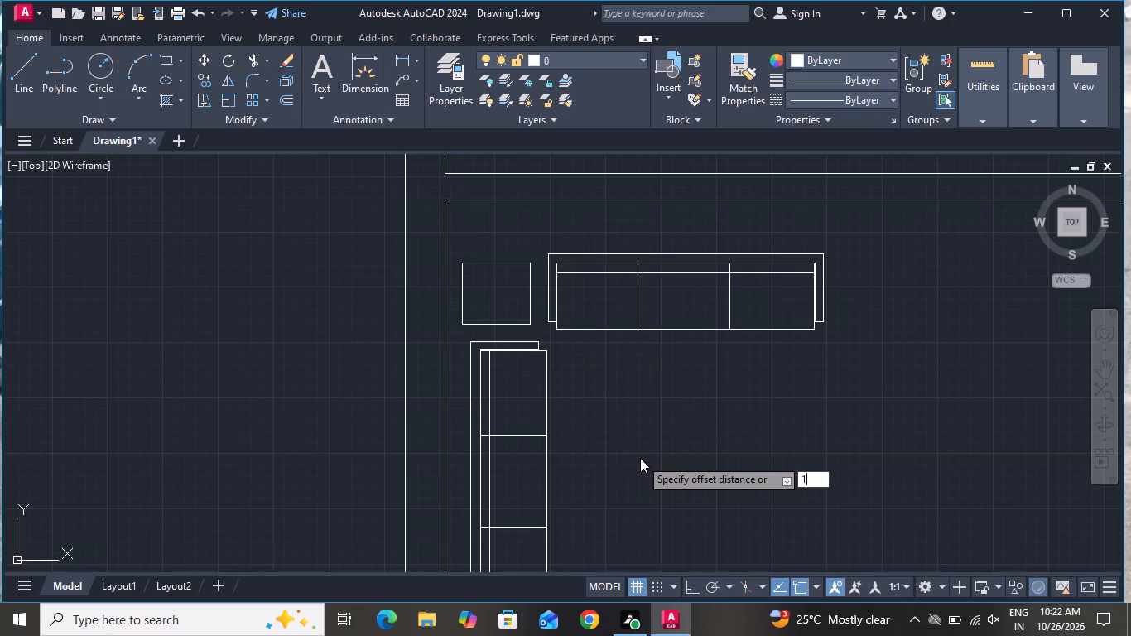
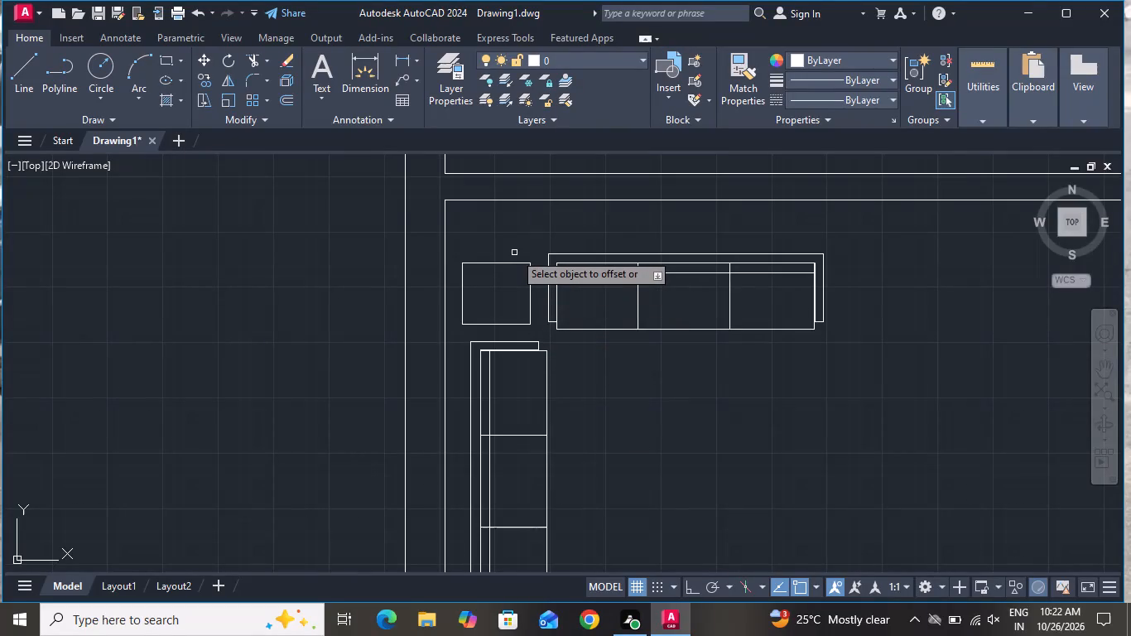
# Place the 1" offset outline of the corner side table inside its rectangle.
pyautogui.click(513, 267)
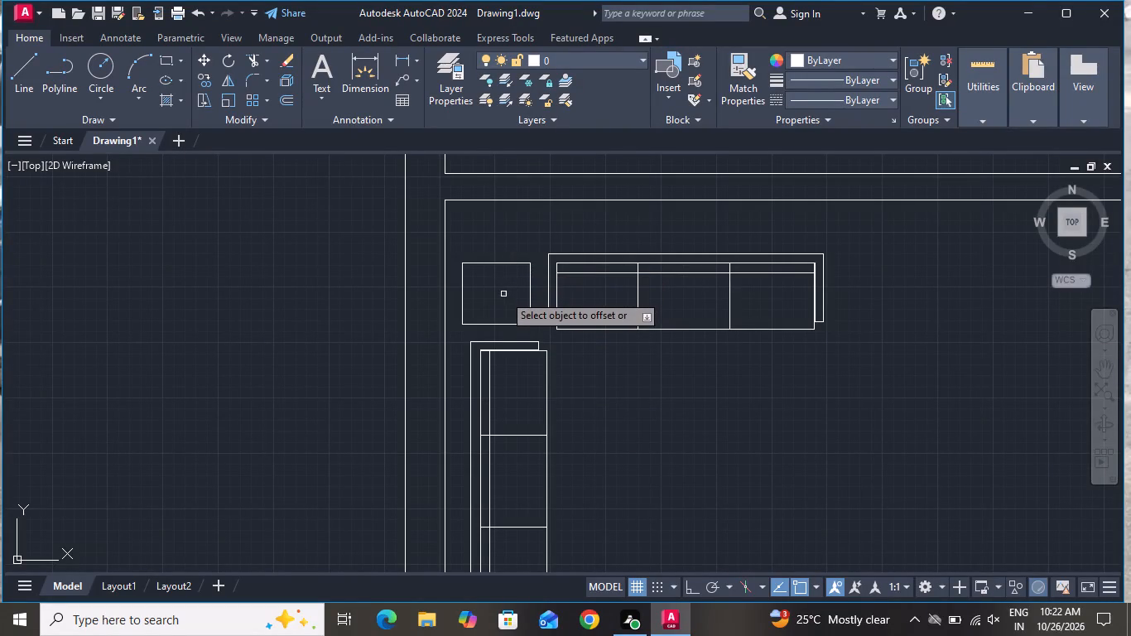
pyautogui.click(503, 294)
pyautogui.click(532, 299)
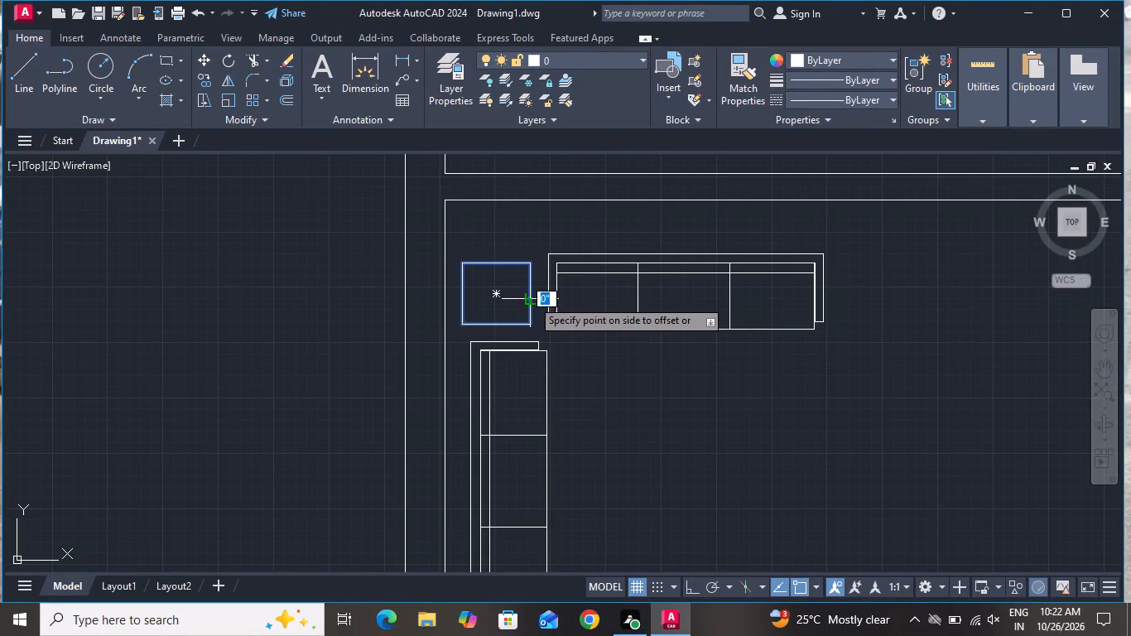
pyautogui.click(519, 303)
pyautogui.rightClick(518, 305)
pyautogui.click(543, 344)
pyautogui.click(543, 331)
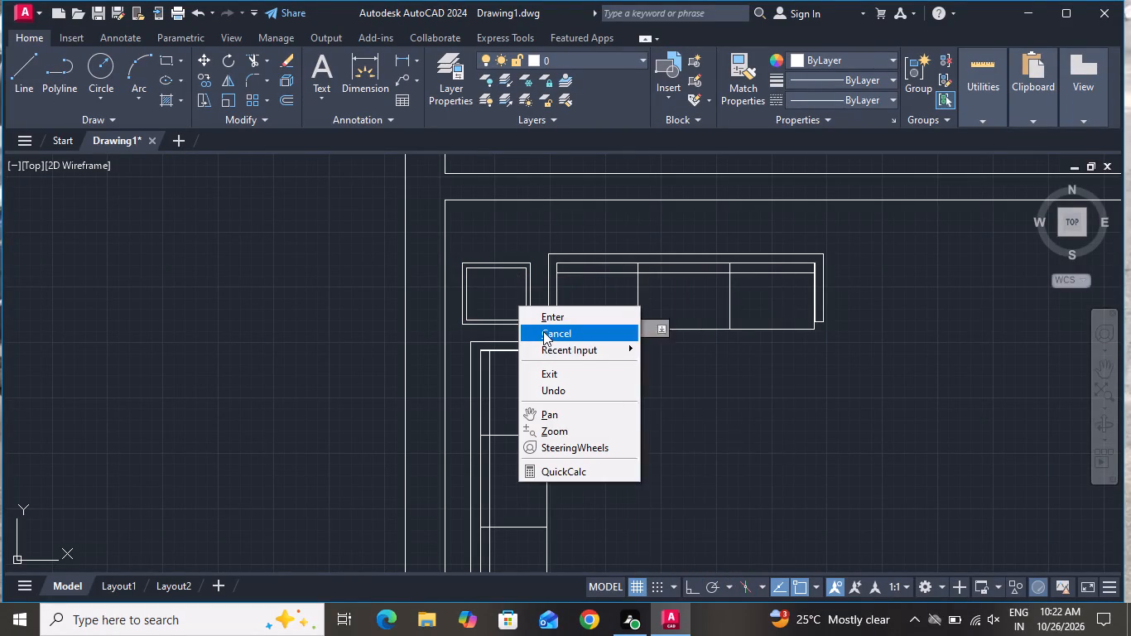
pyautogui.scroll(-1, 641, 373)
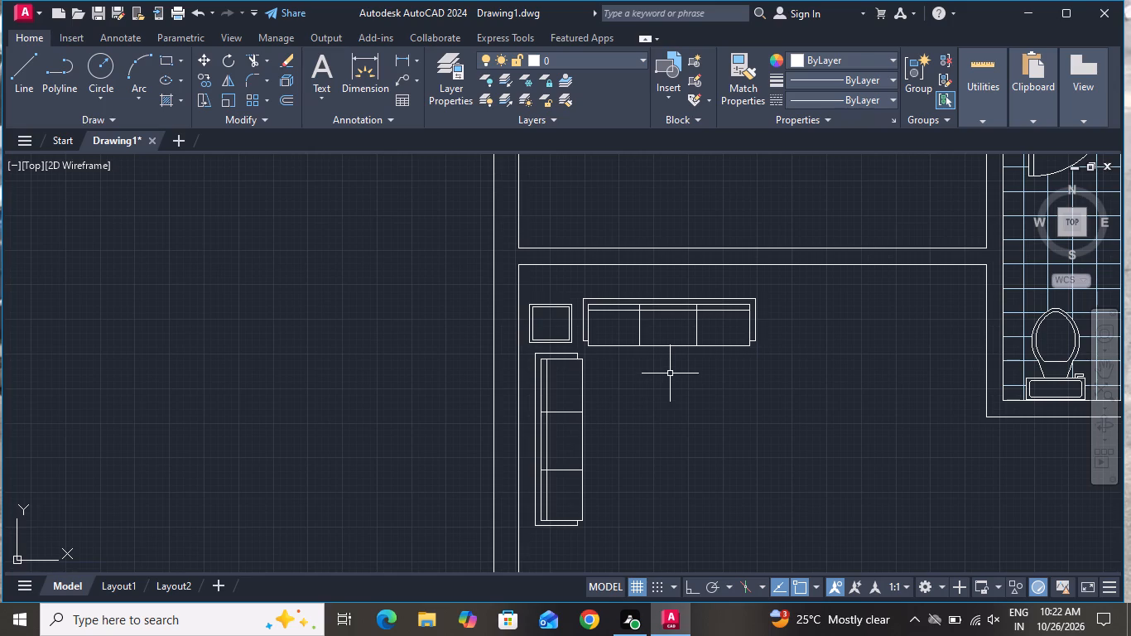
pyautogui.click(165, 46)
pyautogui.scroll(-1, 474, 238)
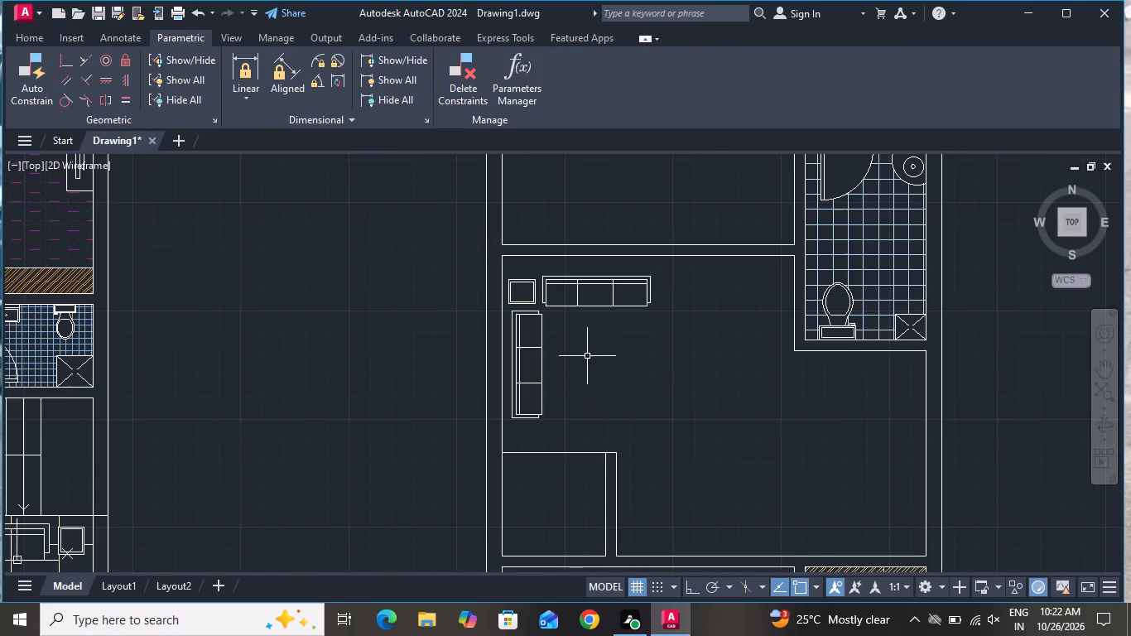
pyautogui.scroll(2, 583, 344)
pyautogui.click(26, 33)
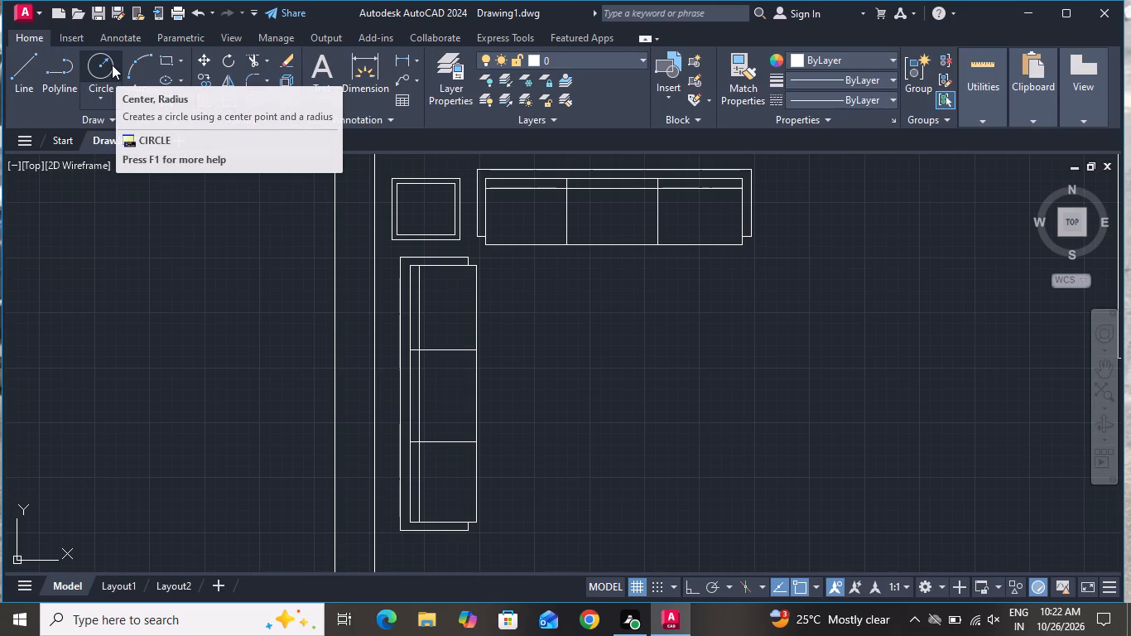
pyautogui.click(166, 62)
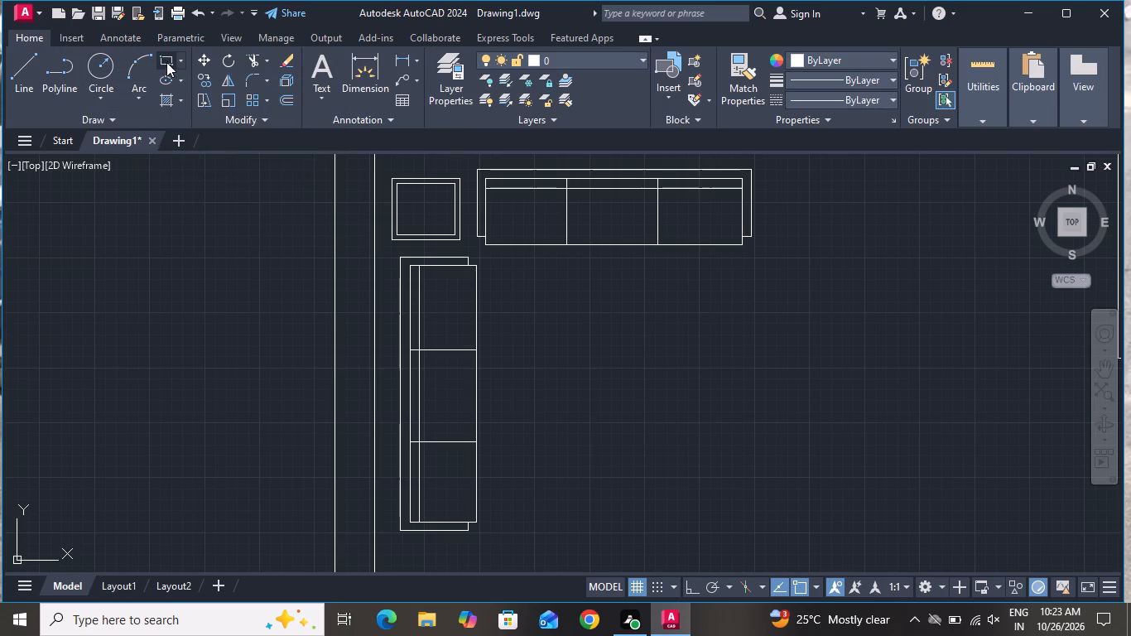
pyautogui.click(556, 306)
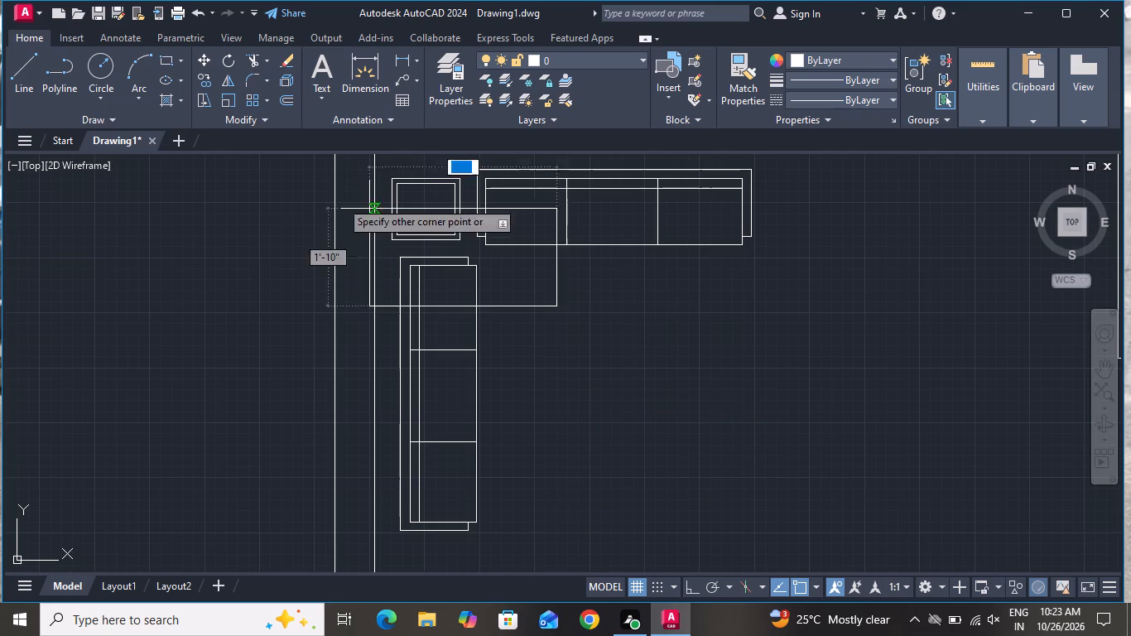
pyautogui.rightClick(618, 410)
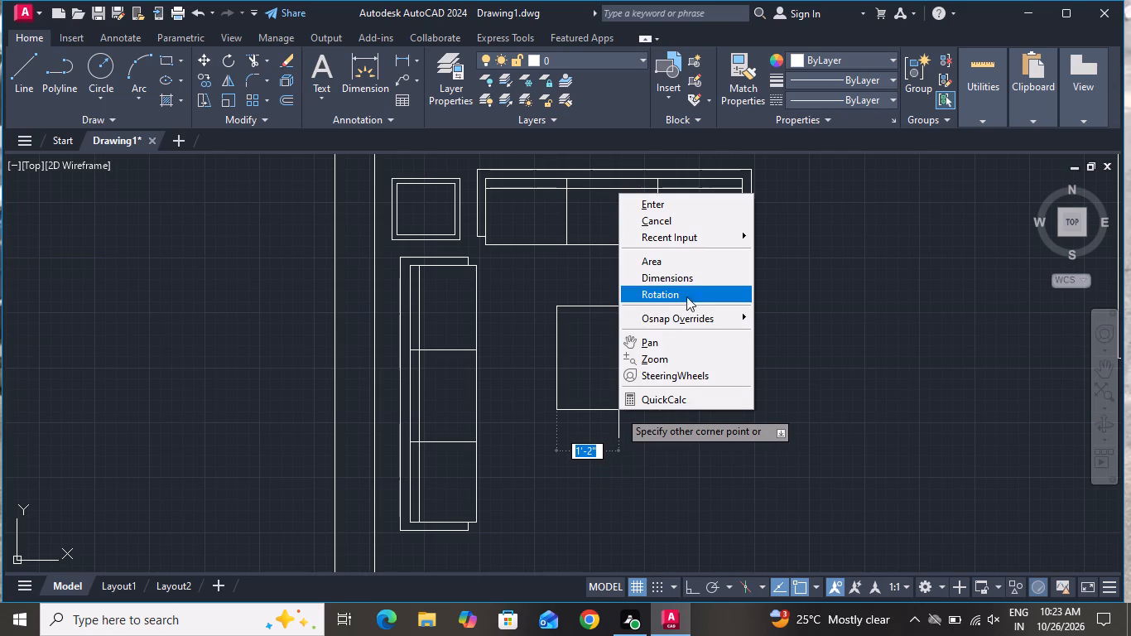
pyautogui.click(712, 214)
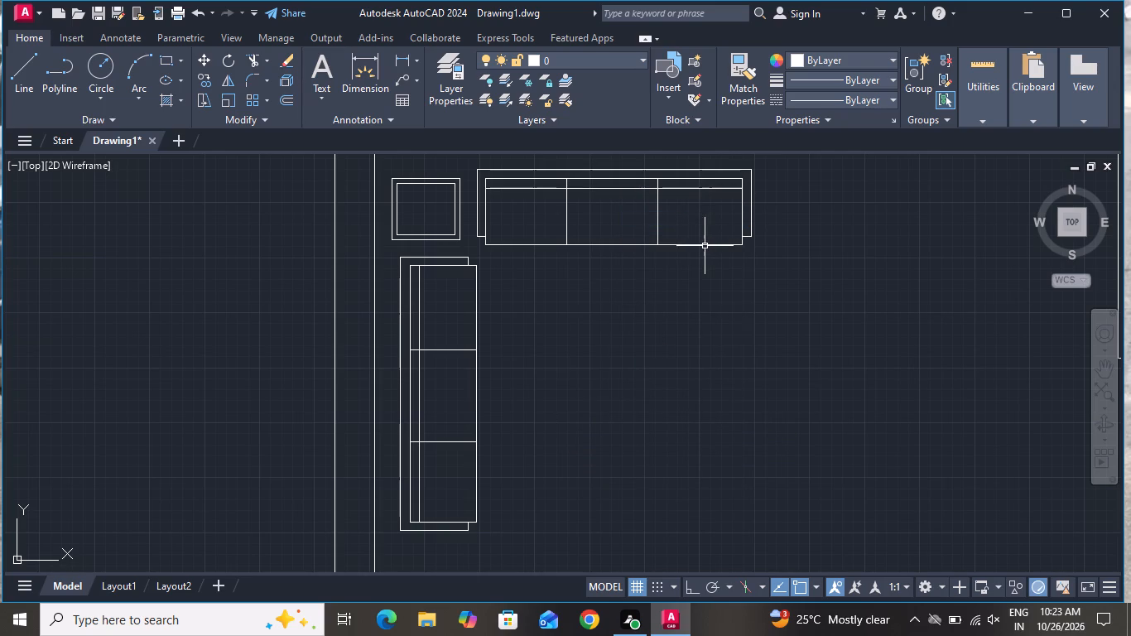
# Draw a vertical coffee-table rectangle, about 1'-3" wide by 2'-11" high, in the open area below the horizontal sofa.
pyautogui.click(176, 62)
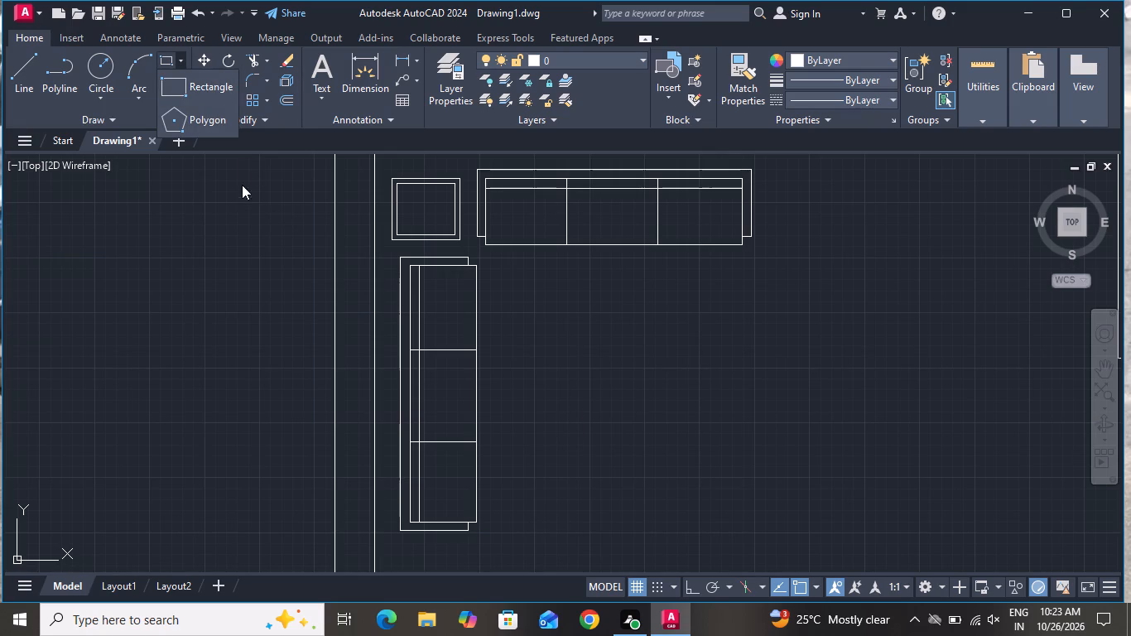
pyautogui.click(168, 61)
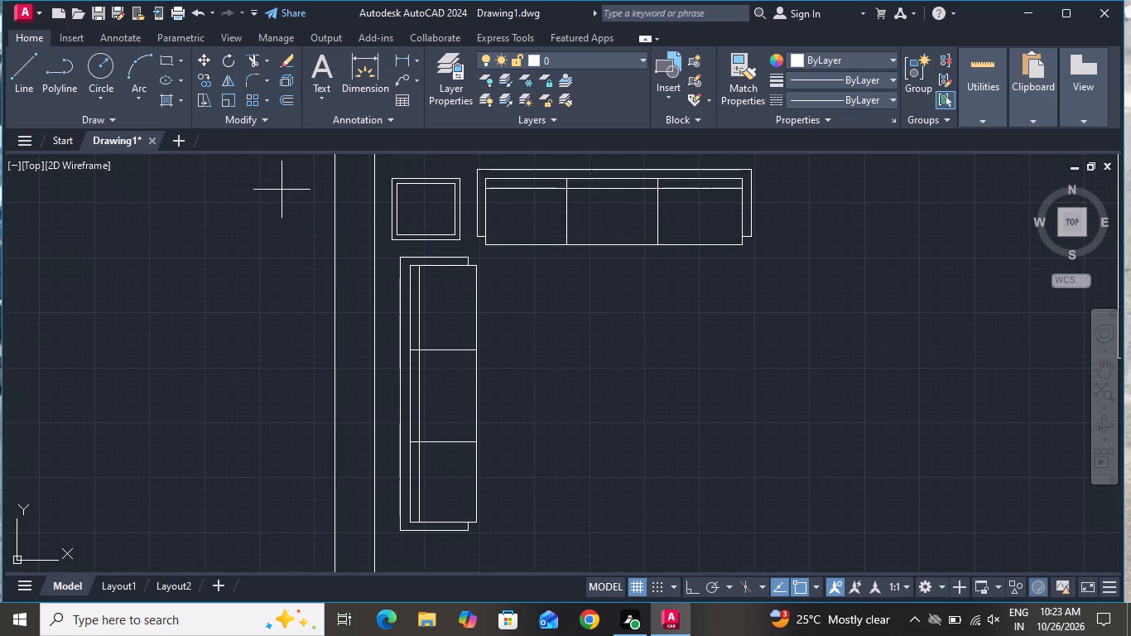
pyautogui.click(530, 296)
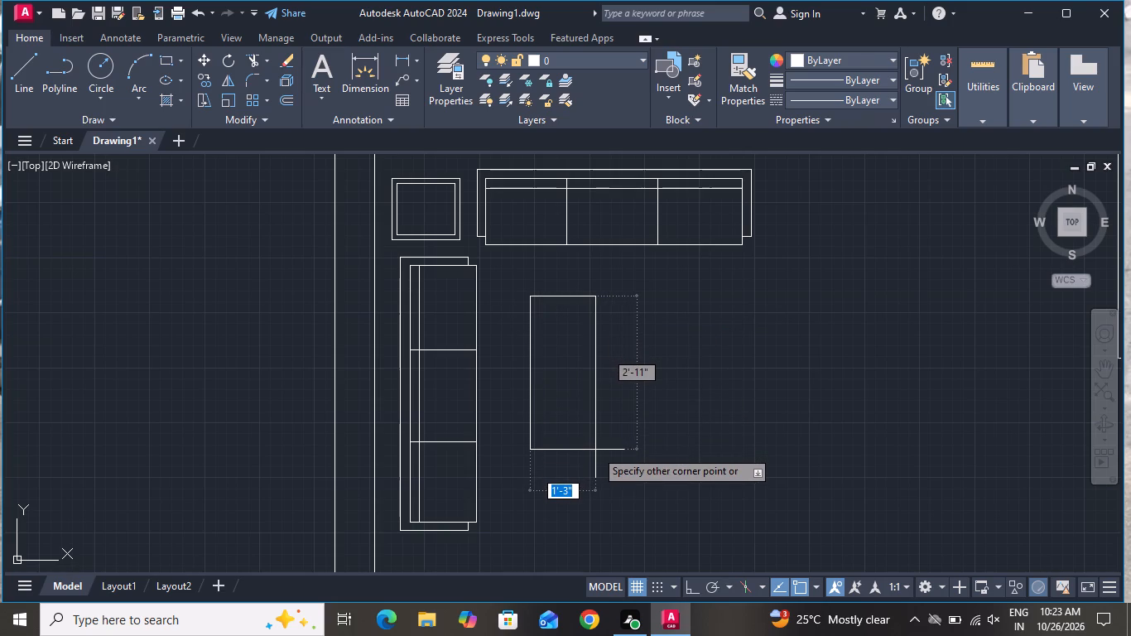
pyautogui.click(598, 450)
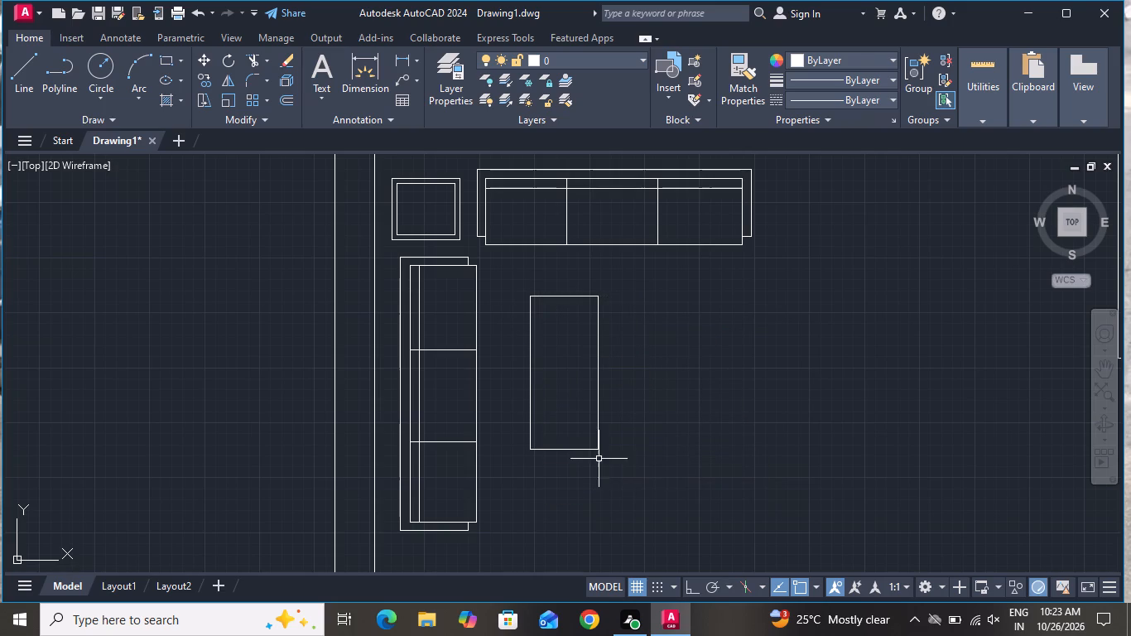
# Offset the coffee-table rectangle 1" to the inside.
pyautogui.press('o')
pyautogui.press('space')
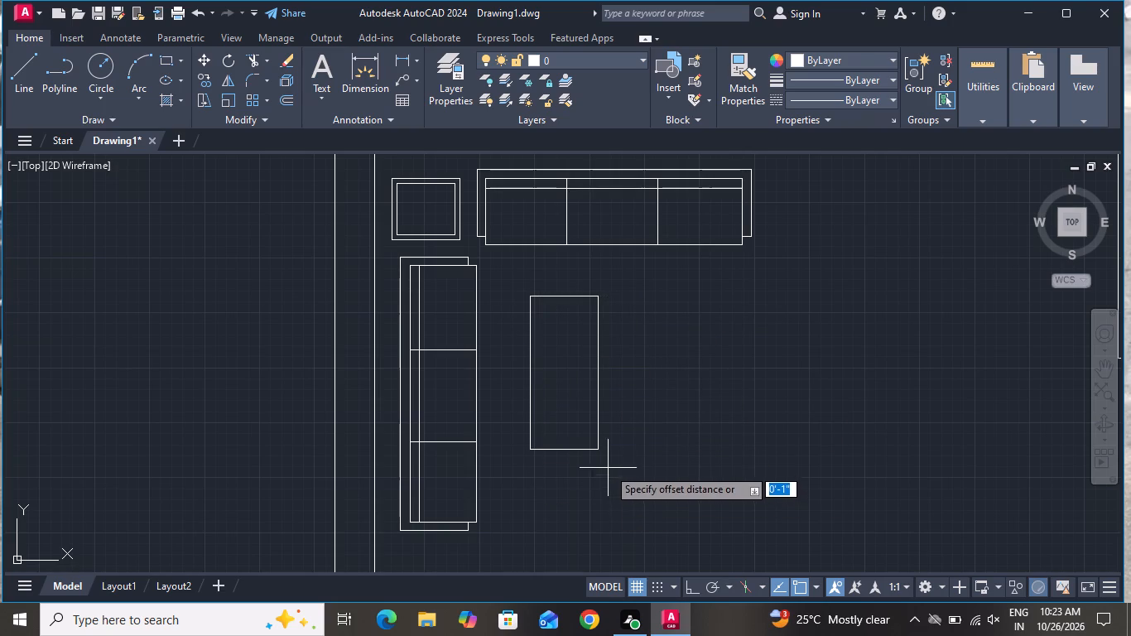
pyautogui.press('1')
pyautogui.hotkey('shift', '"')
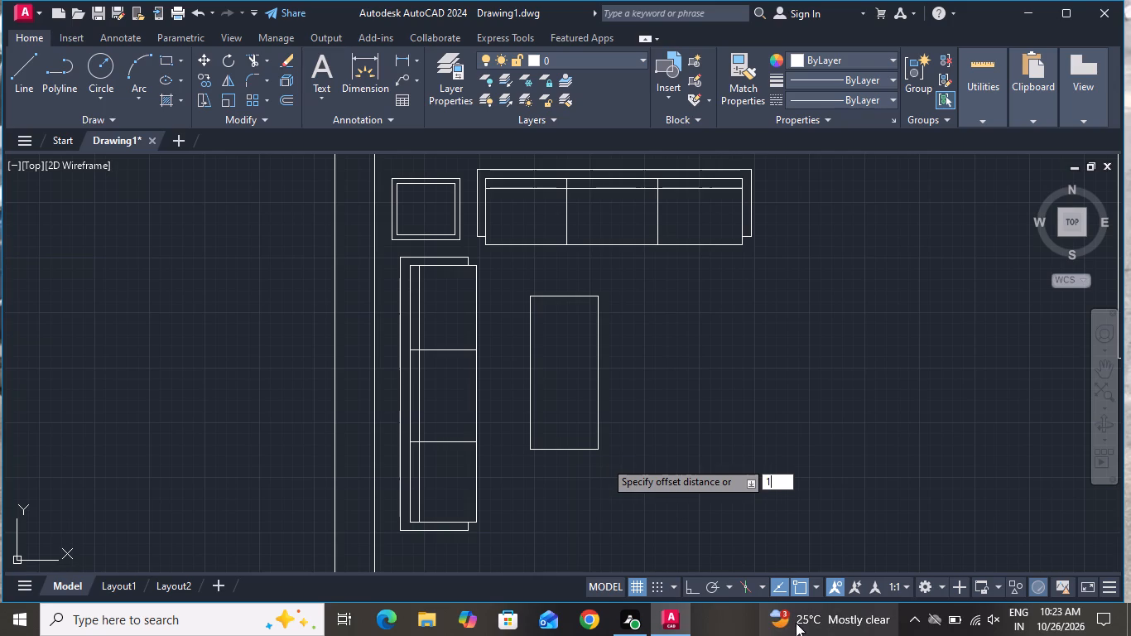
pyautogui.press('Return')
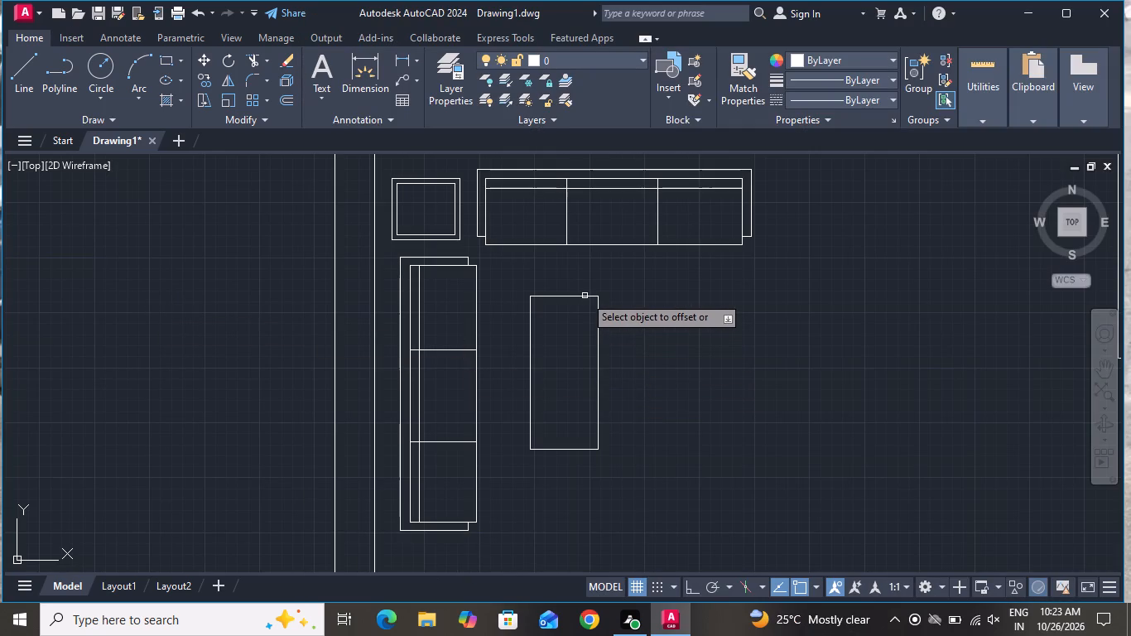
pyautogui.click(585, 294)
pyautogui.click(575, 307)
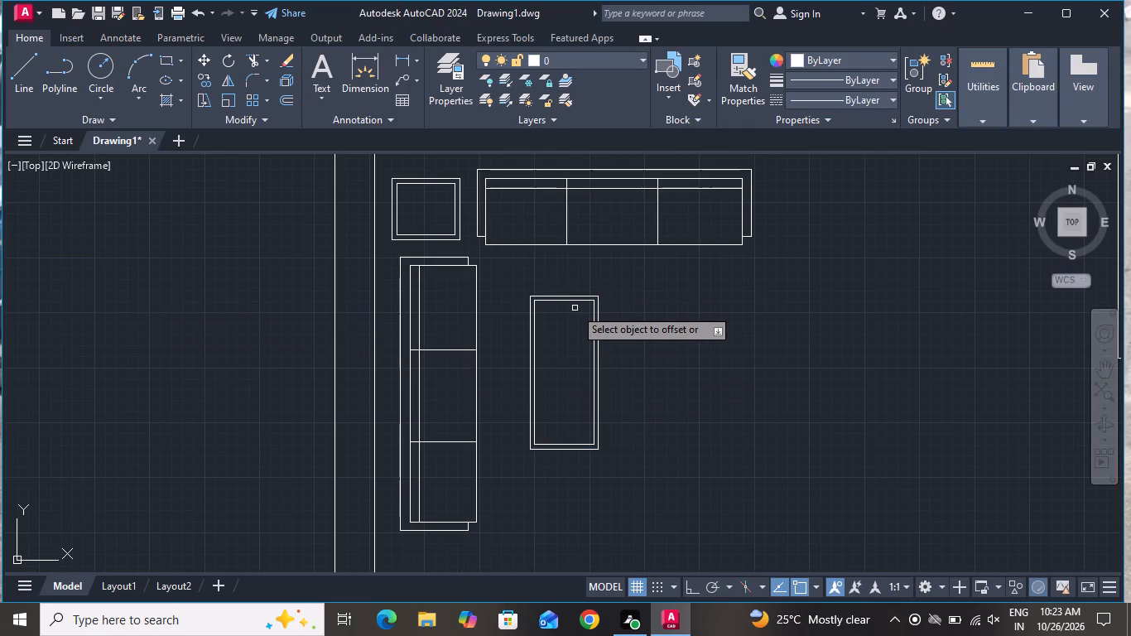
pyautogui.rightClick(575, 308)
pyautogui.click(583, 329)
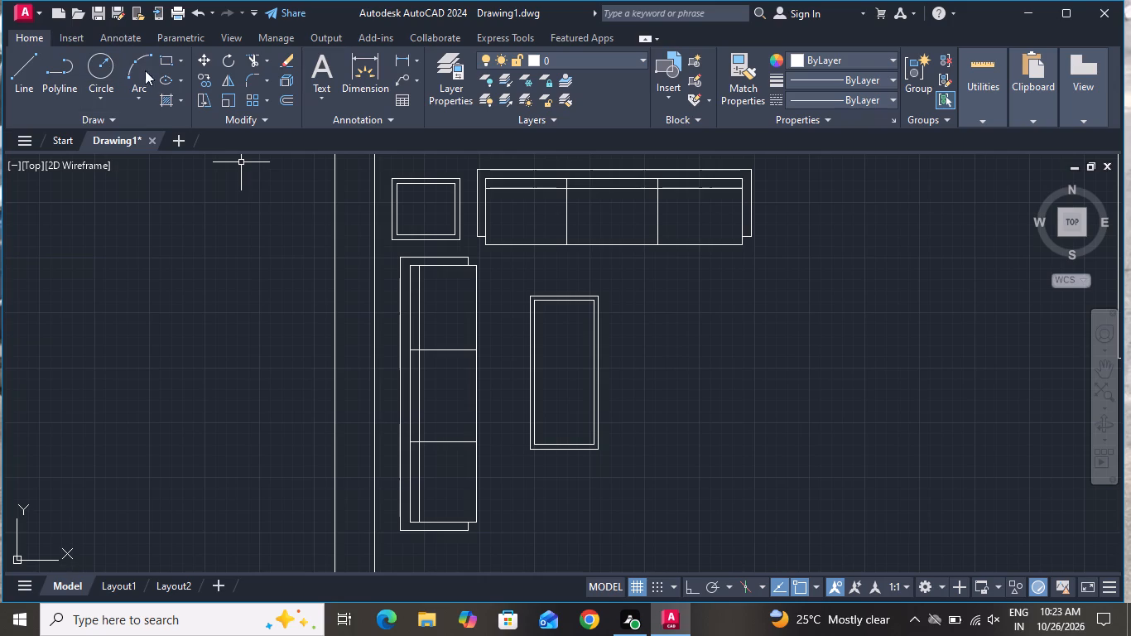
# Draw a diagonal line about 6" long across the upper left corner of the coffee table's inner rectangle.
pyautogui.click(171, 102)
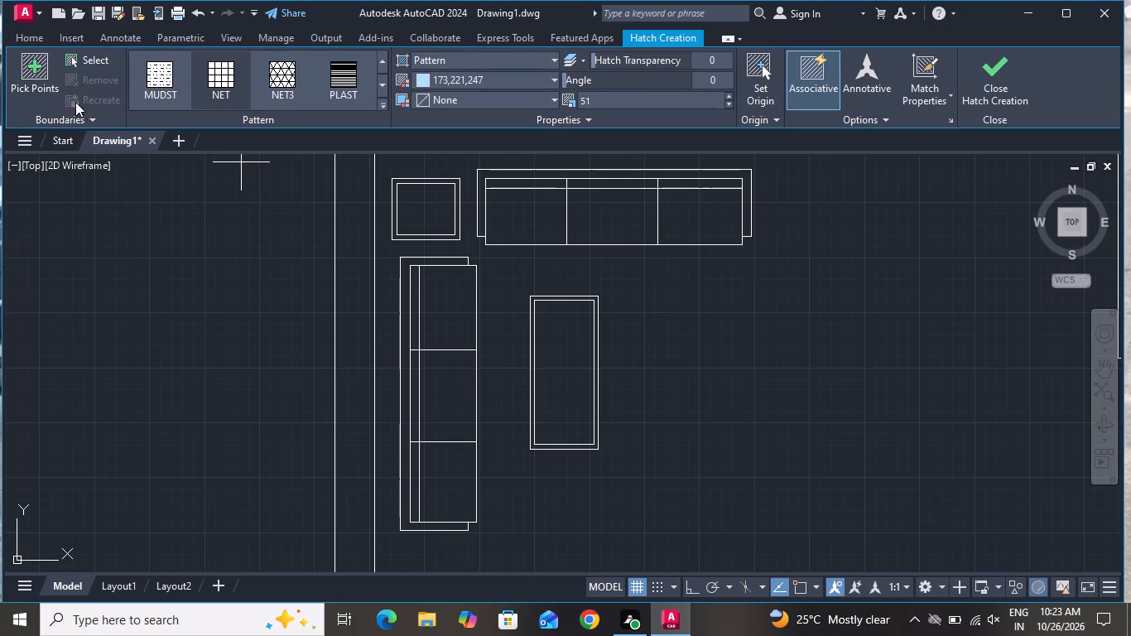
pyautogui.click(33, 37)
pyautogui.click(36, 65)
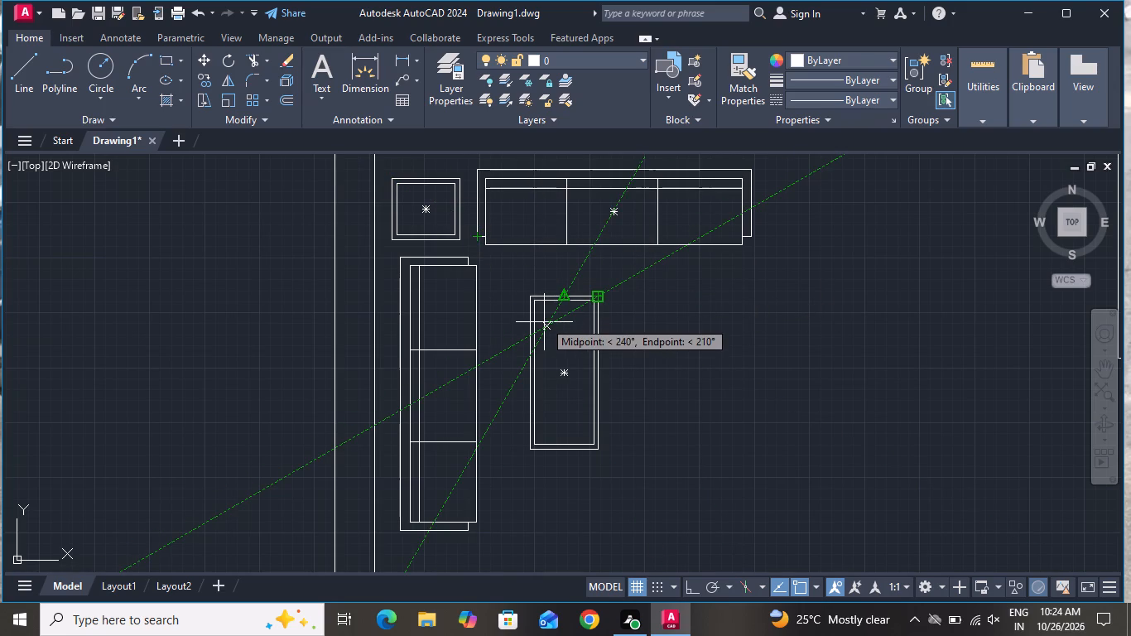
pyautogui.scroll(2, 531, 316)
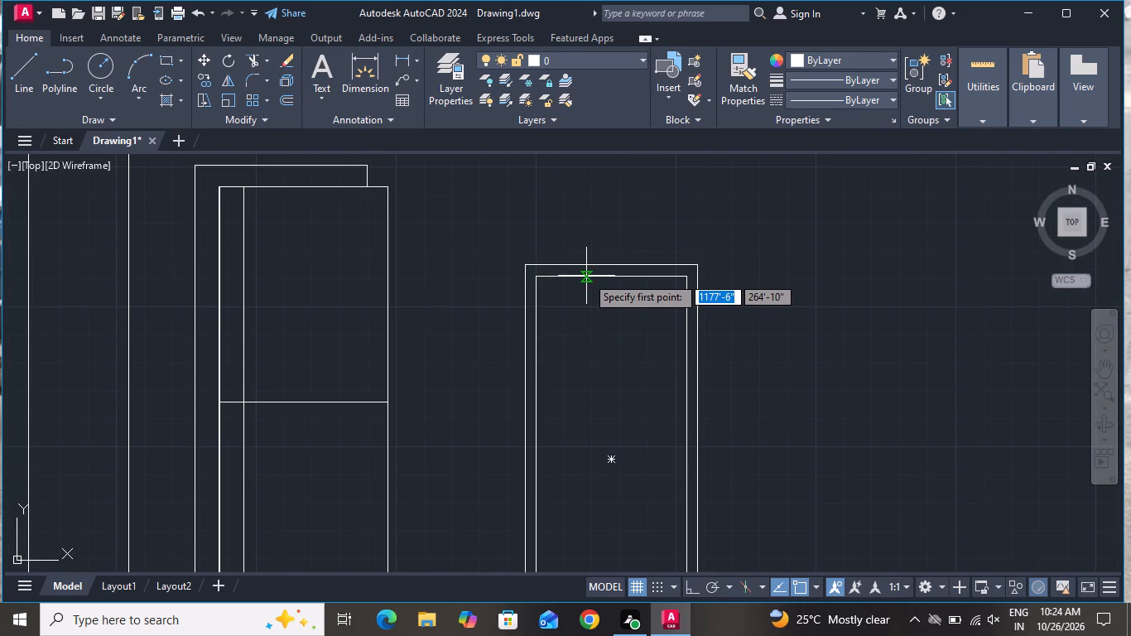
pyautogui.click(586, 276)
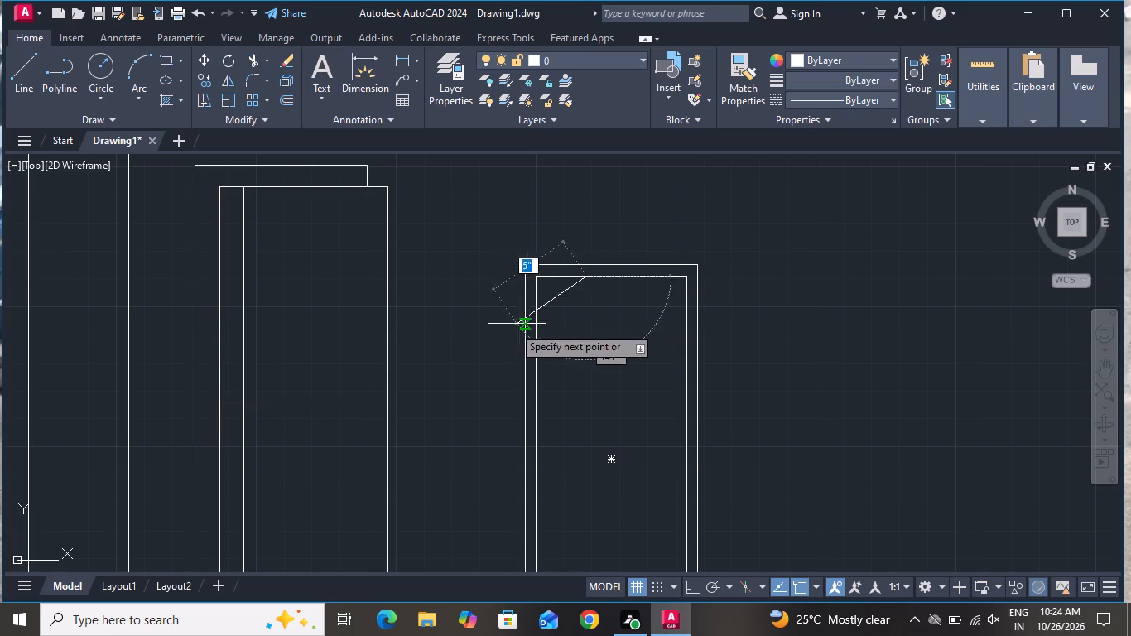
pyautogui.click(537, 314)
pyautogui.rightClick(538, 314)
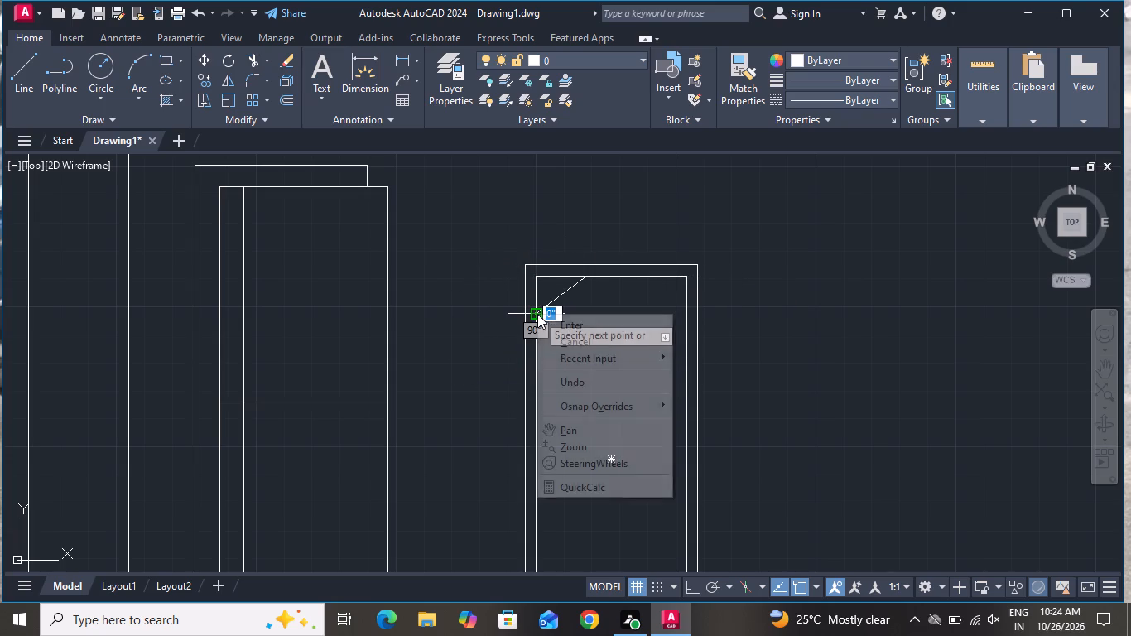
pyautogui.click(549, 339)
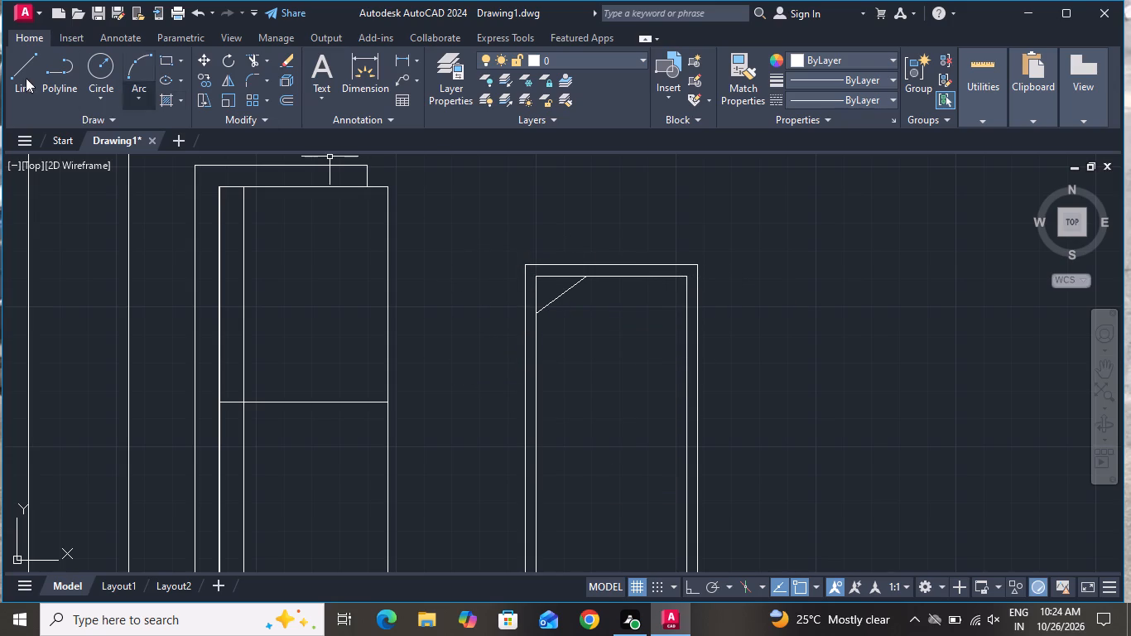
# Draw a second, roughly parallel diagonal about 7" long just below the first, between the inner rectangle's top and left edges.
pyautogui.click(30, 84)
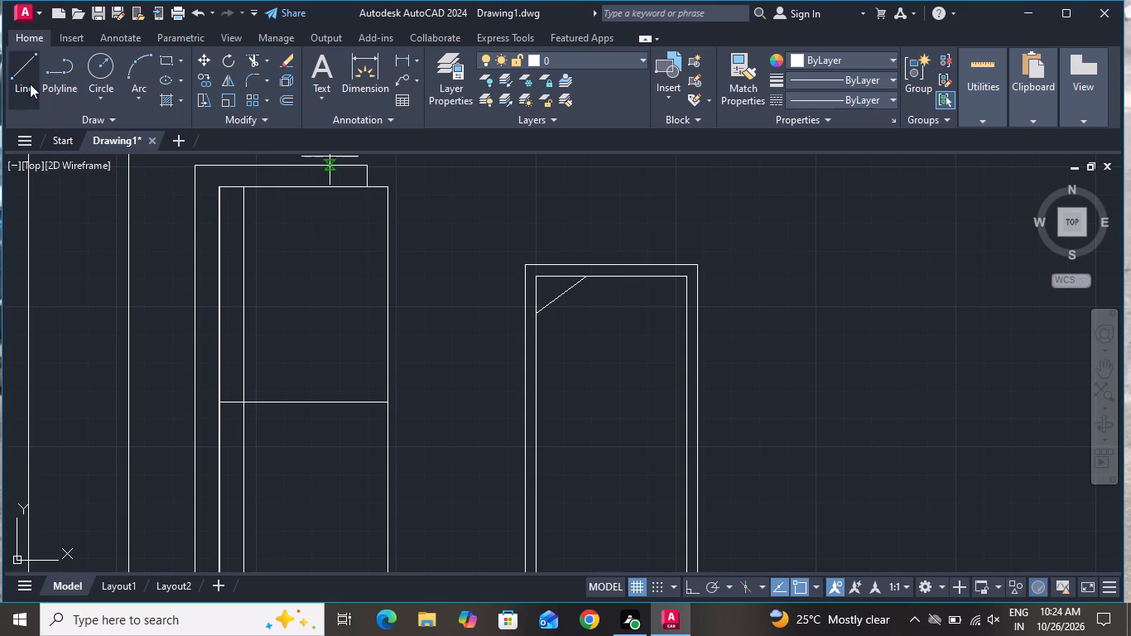
pyautogui.scroll(1, 543, 246)
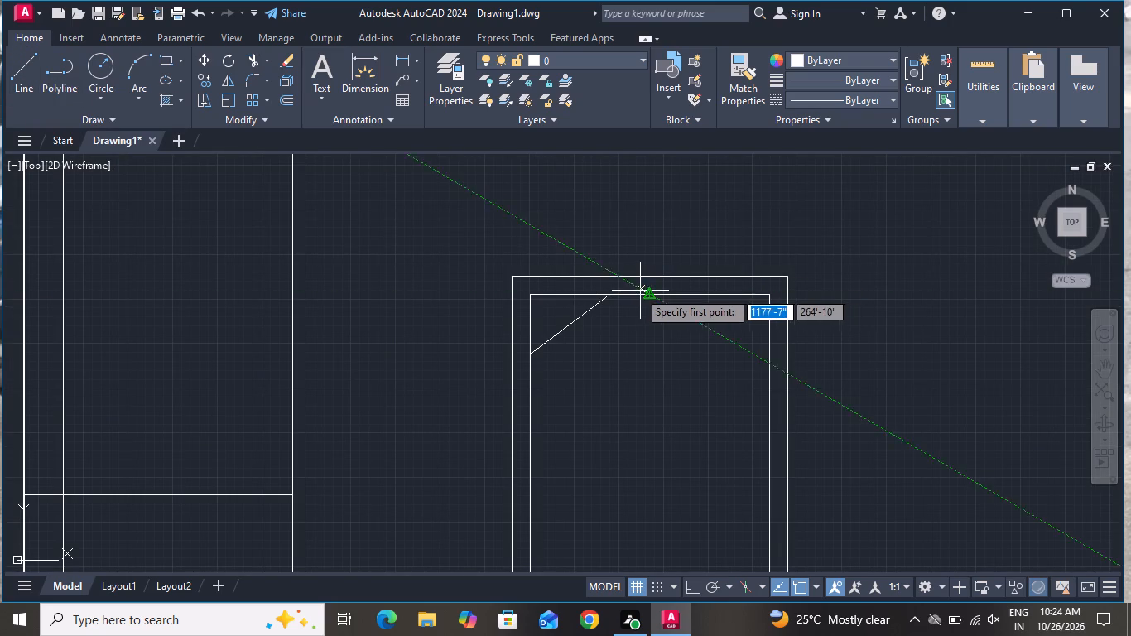
pyautogui.scroll(2, 632, 301)
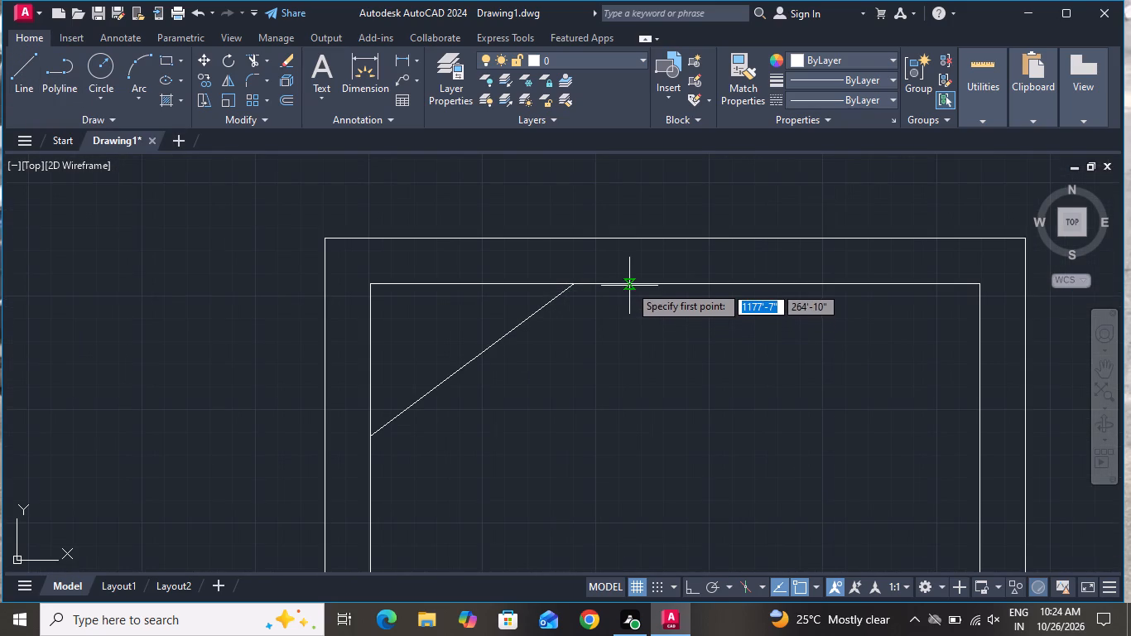
pyautogui.click(628, 279)
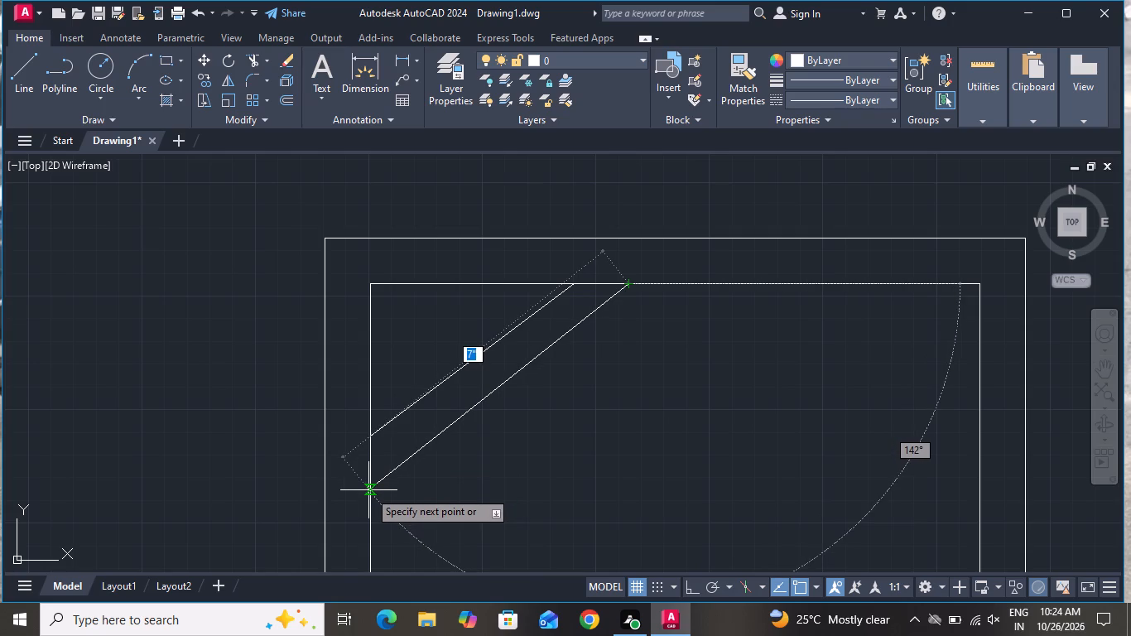
pyautogui.click(368, 490)
pyautogui.rightClick(368, 489)
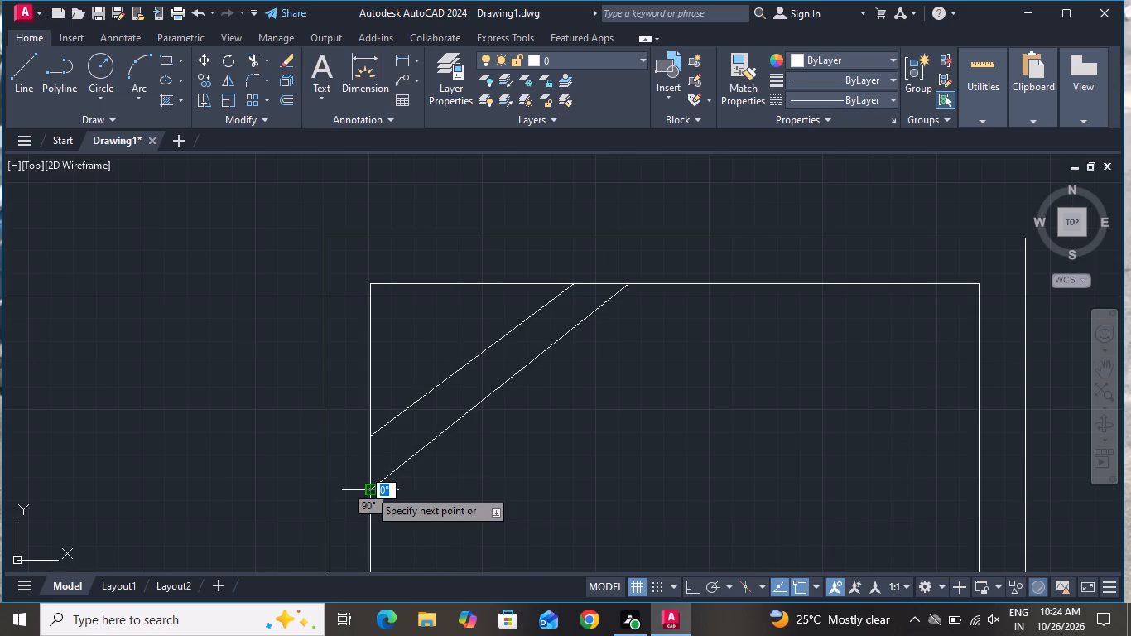
pyautogui.click(460, 325)
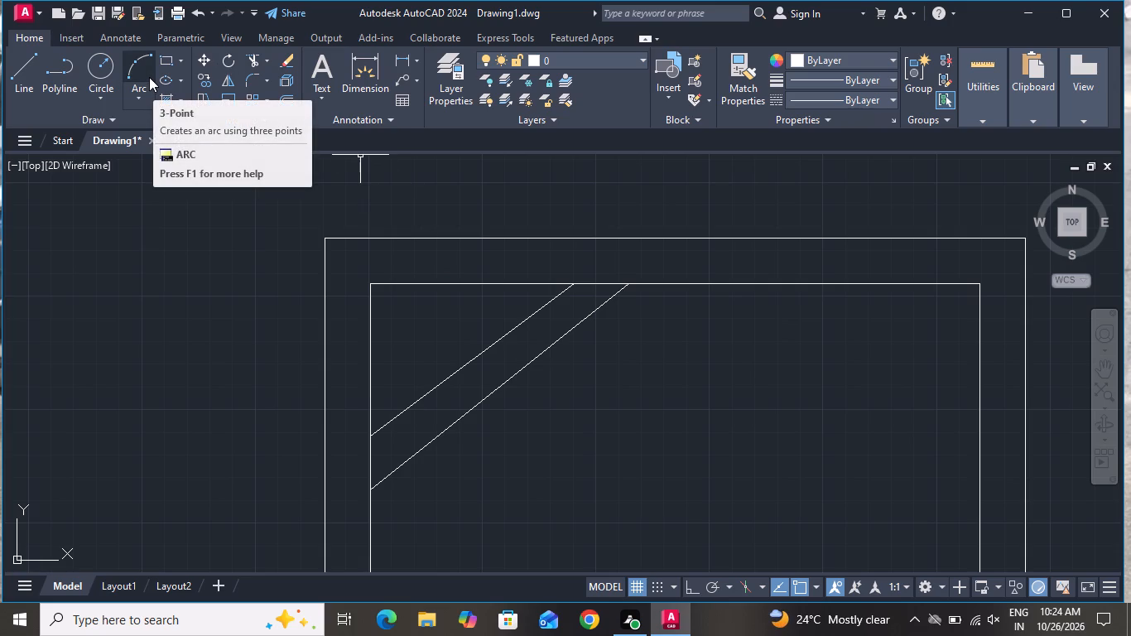
# Draw a diagonal line about 1'-6" long across the coffee table's inner rectangle, from high on its right edge down to its left edge.
pyautogui.click(15, 63)
pyautogui.scroll(-1, 334, 242)
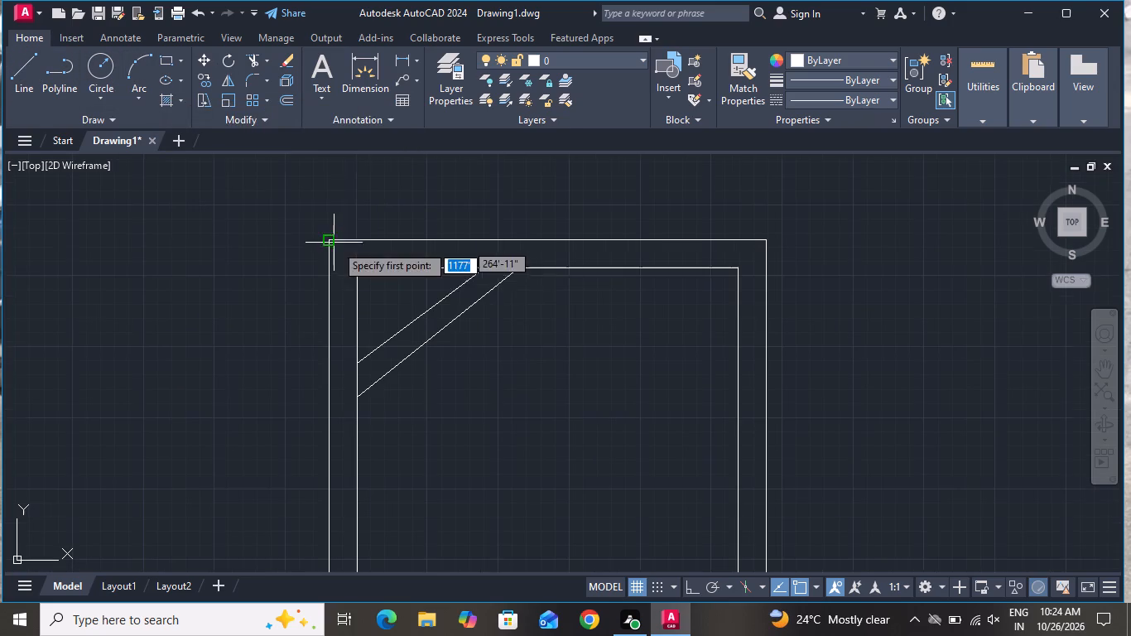
pyautogui.scroll(-3, 451, 287)
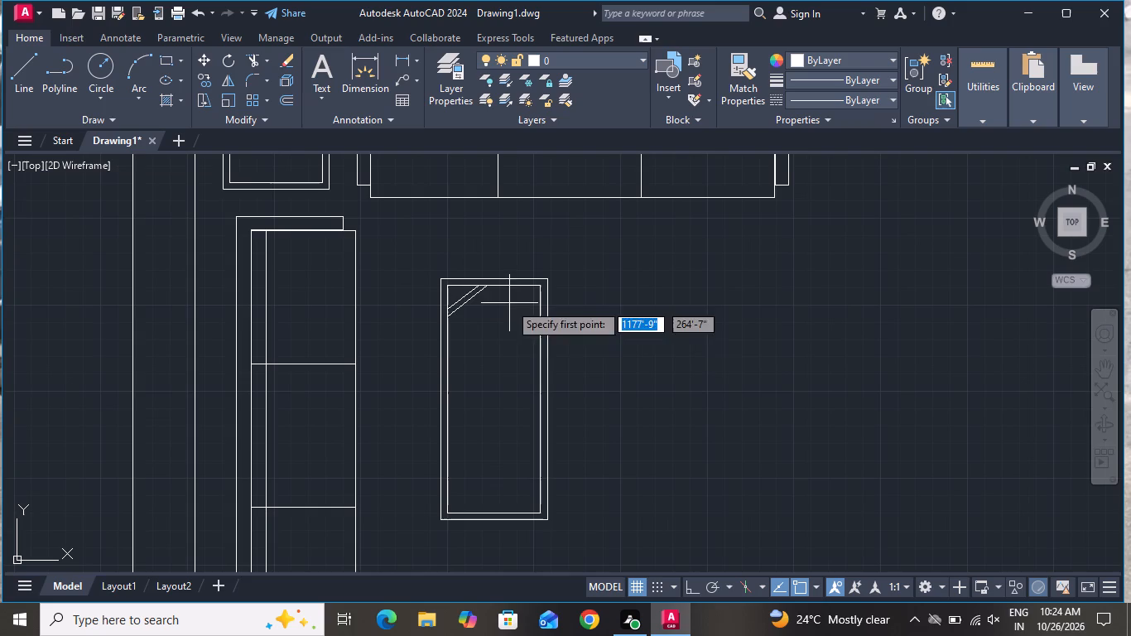
pyautogui.scroll(2, 544, 318)
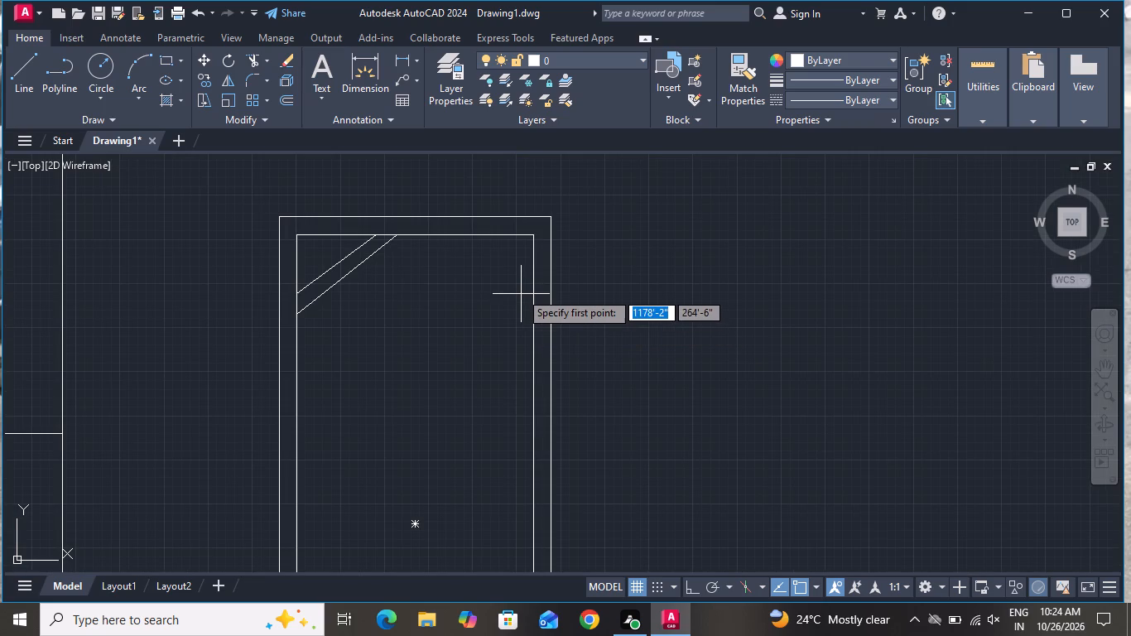
pyautogui.click(533, 255)
pyautogui.click(296, 463)
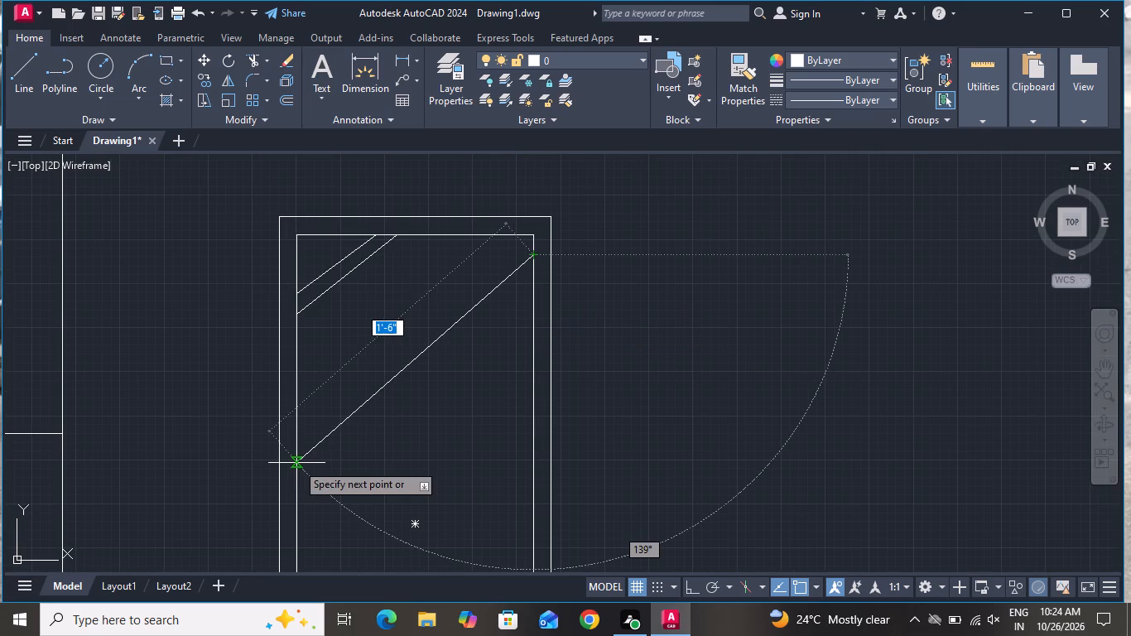
pyautogui.rightClick(293, 453)
pyautogui.click(344, 296)
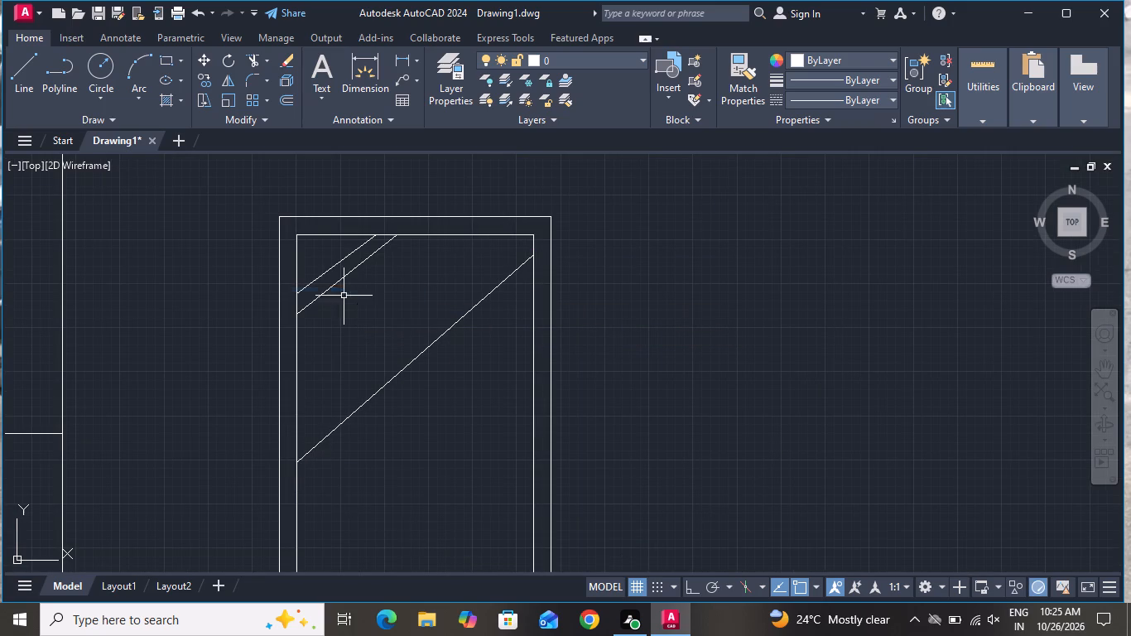
# Draw a parallel diagonal about 1'-6" long just below the long one, between the right and left edges of the coffee table's inner rectangle.
pyautogui.click(22, 62)
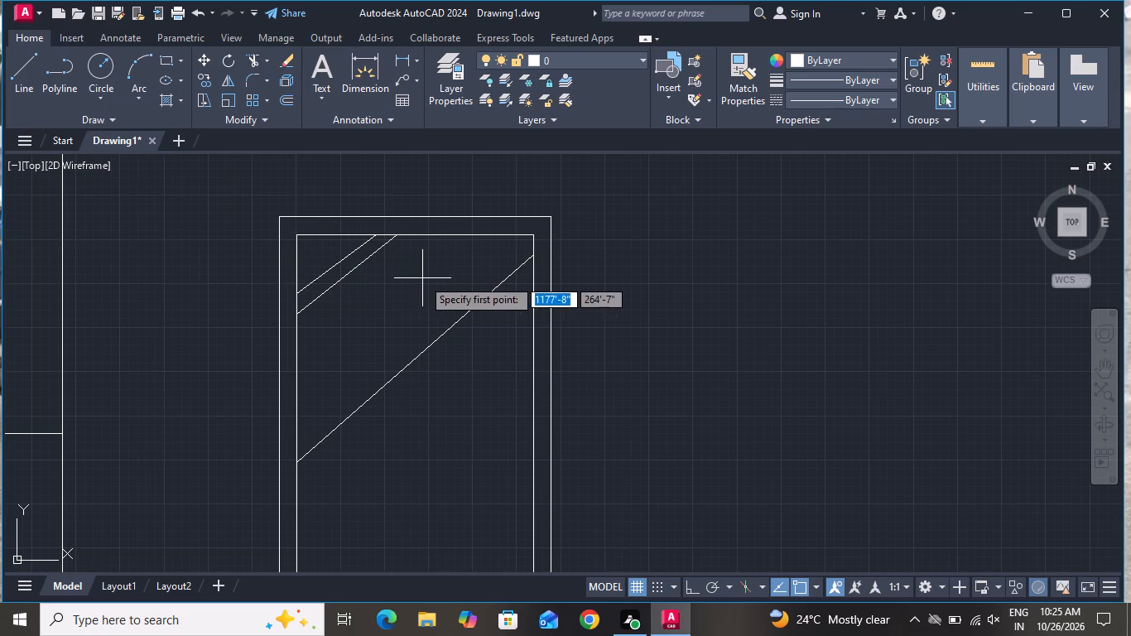
pyautogui.scroll(2, 532, 308)
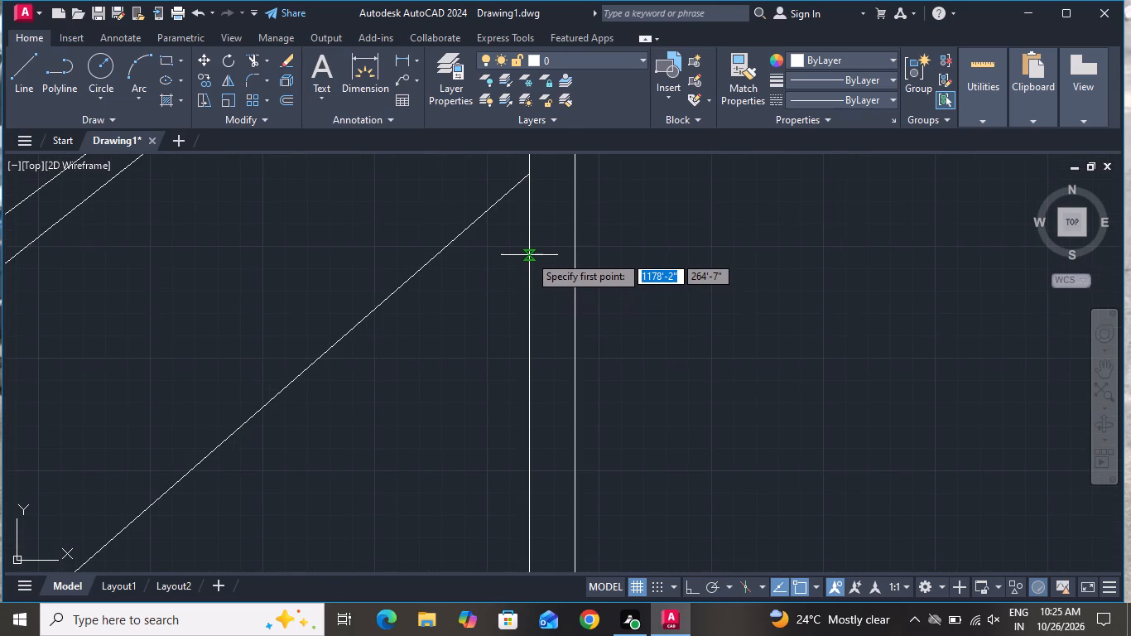
pyautogui.click(528, 256)
pyautogui.scroll(-4, 488, 441)
pyautogui.scroll(1, 472, 477)
pyautogui.scroll(-4, 484, 422)
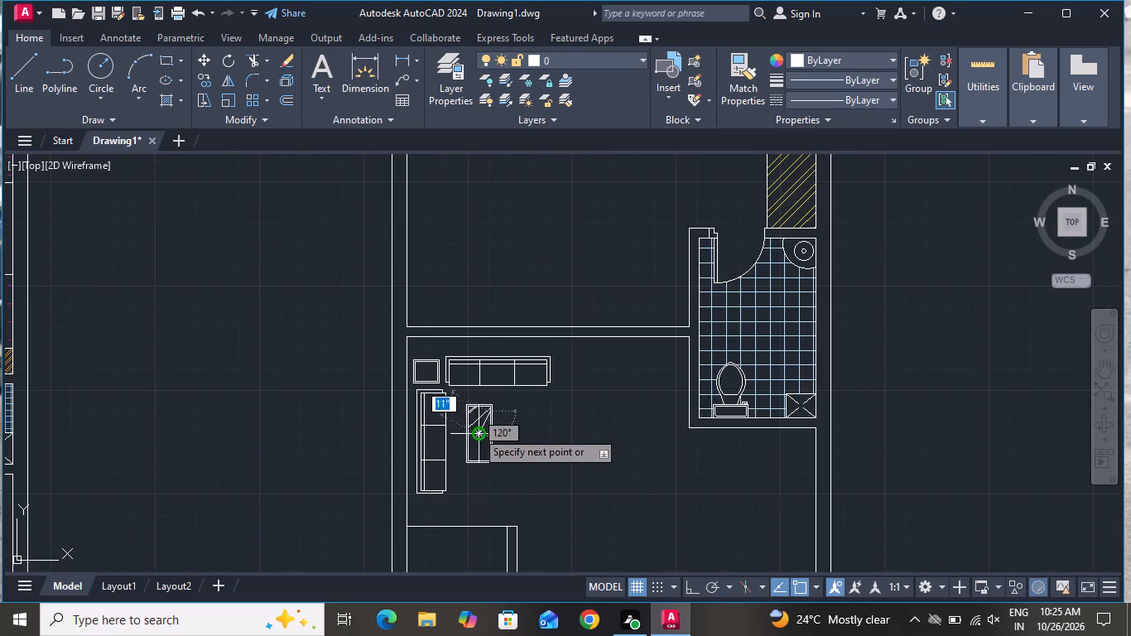
pyautogui.scroll(2, 472, 422)
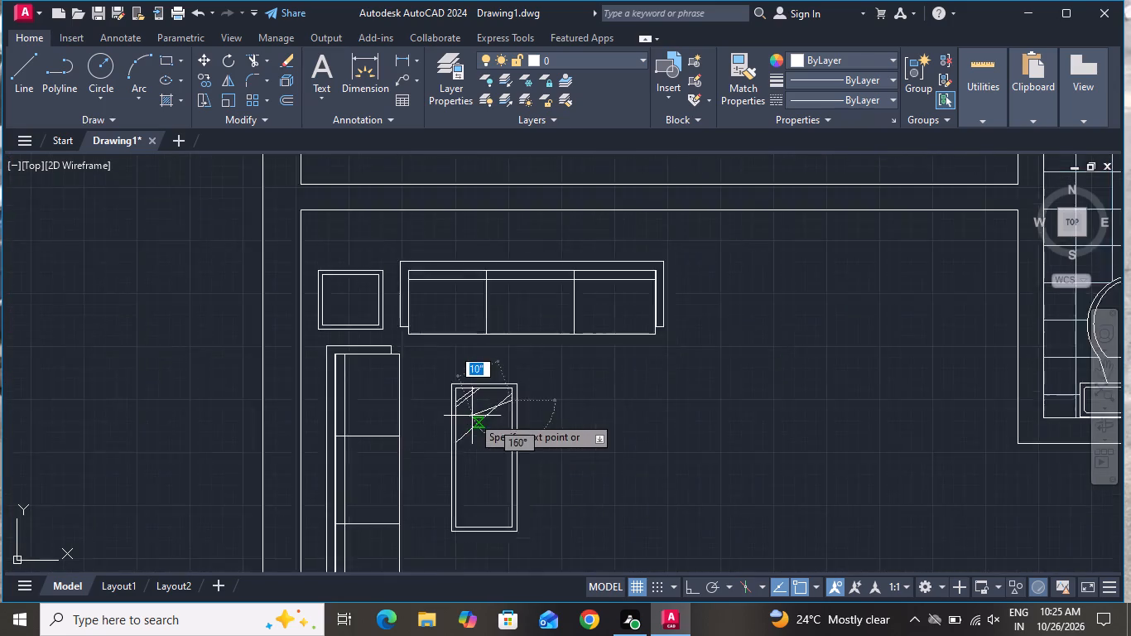
pyautogui.scroll(2, 472, 416)
pyautogui.scroll(-3, 473, 412)
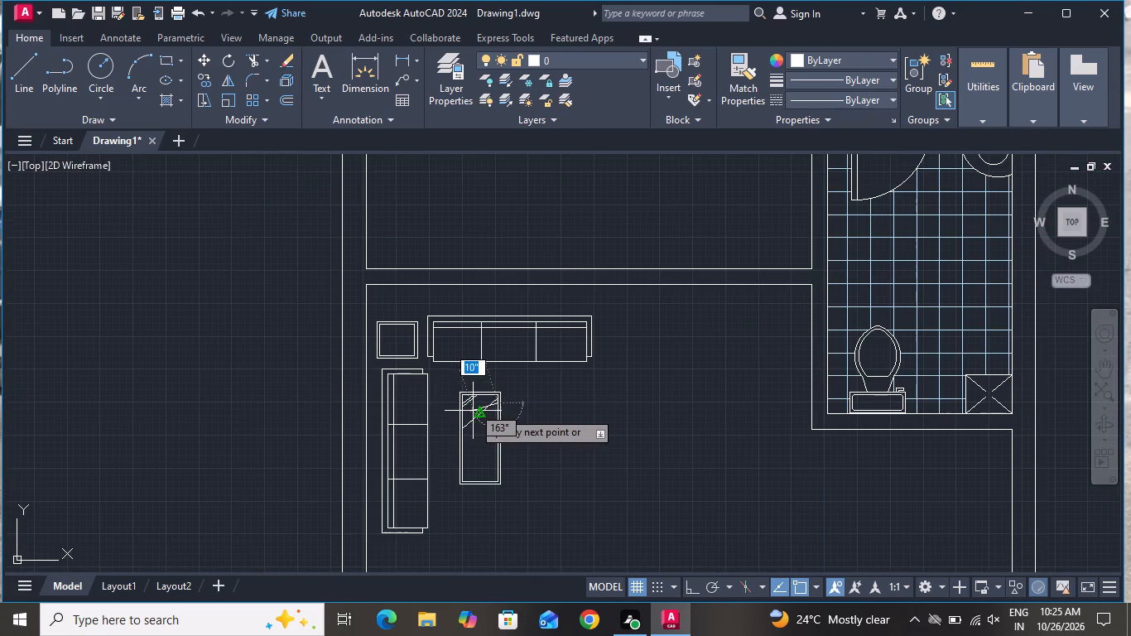
pyautogui.scroll(4, 468, 426)
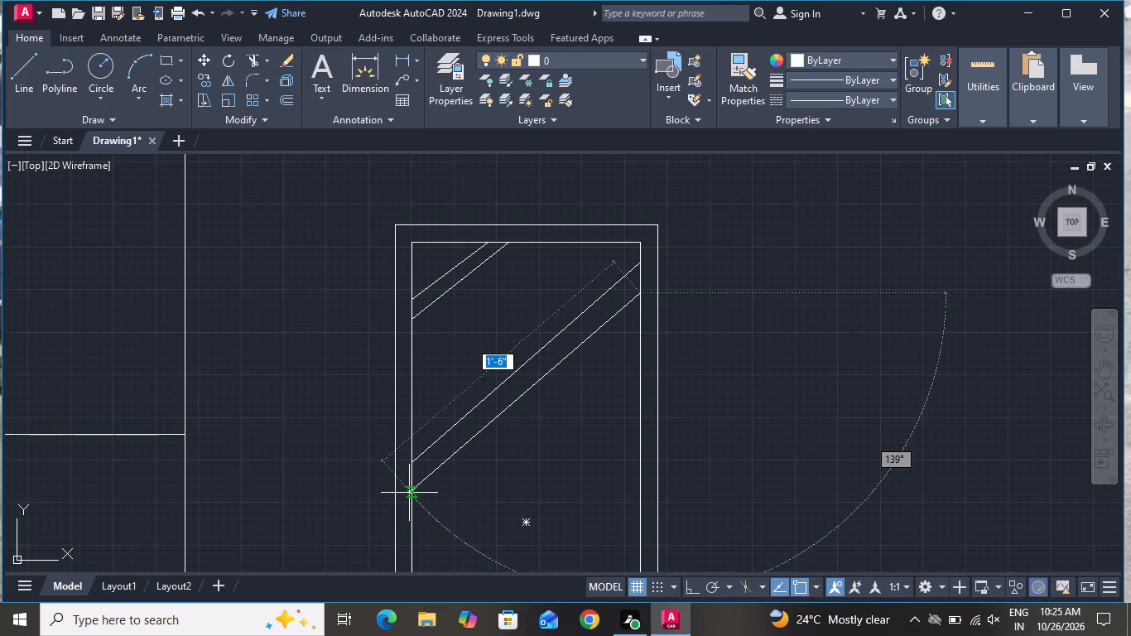
pyautogui.scroll(2, 410, 493)
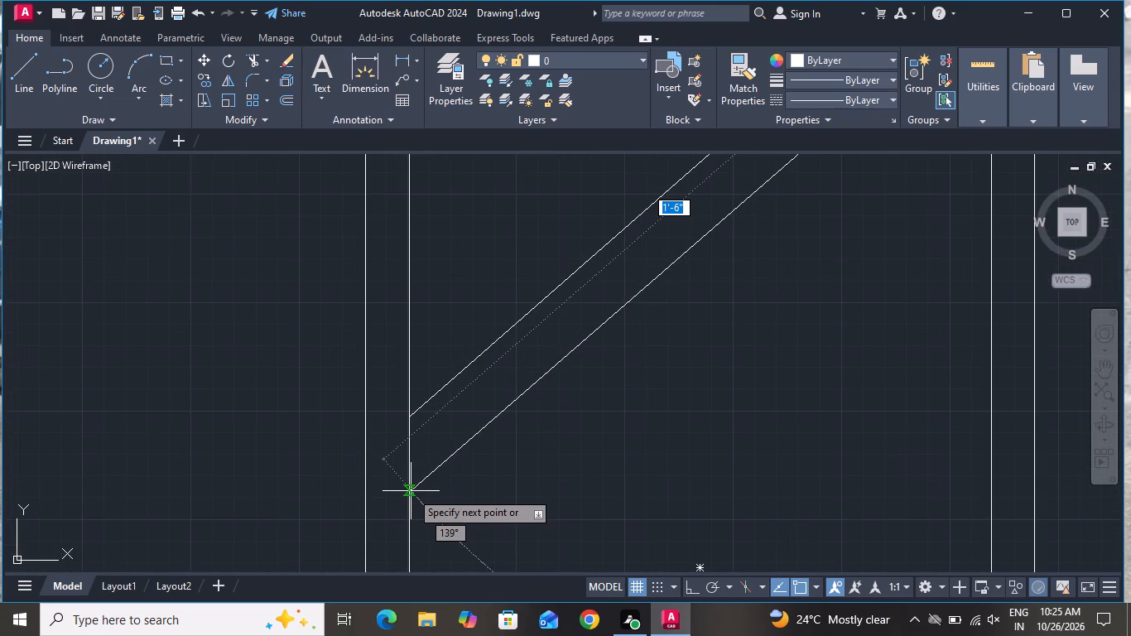
pyautogui.click(409, 491)
pyautogui.rightClick(407, 488)
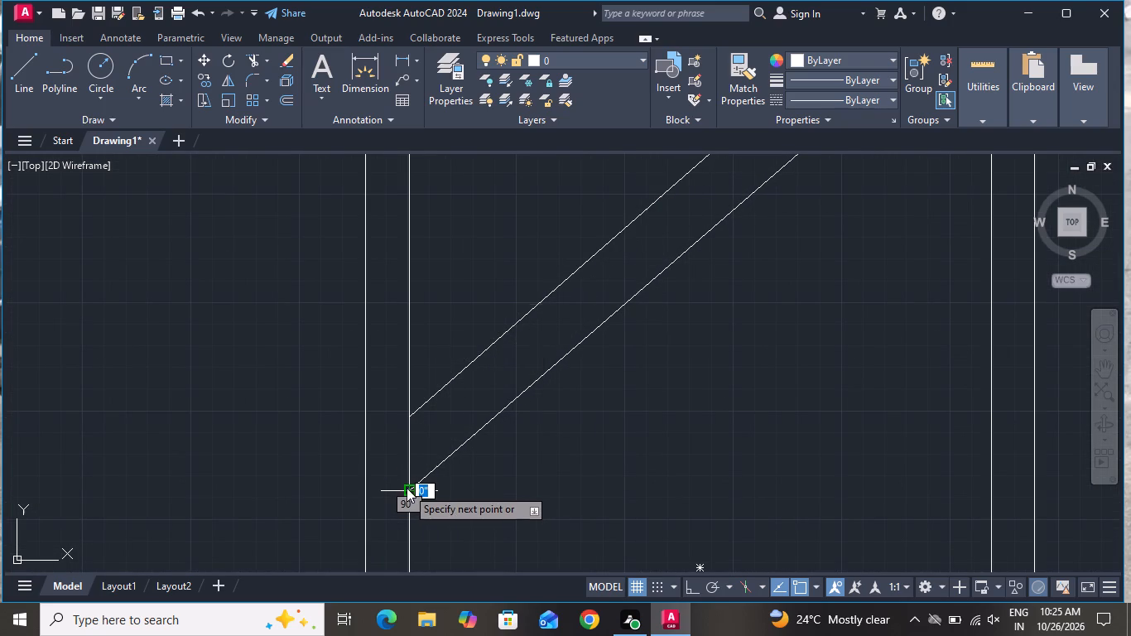
pyautogui.click(428, 335)
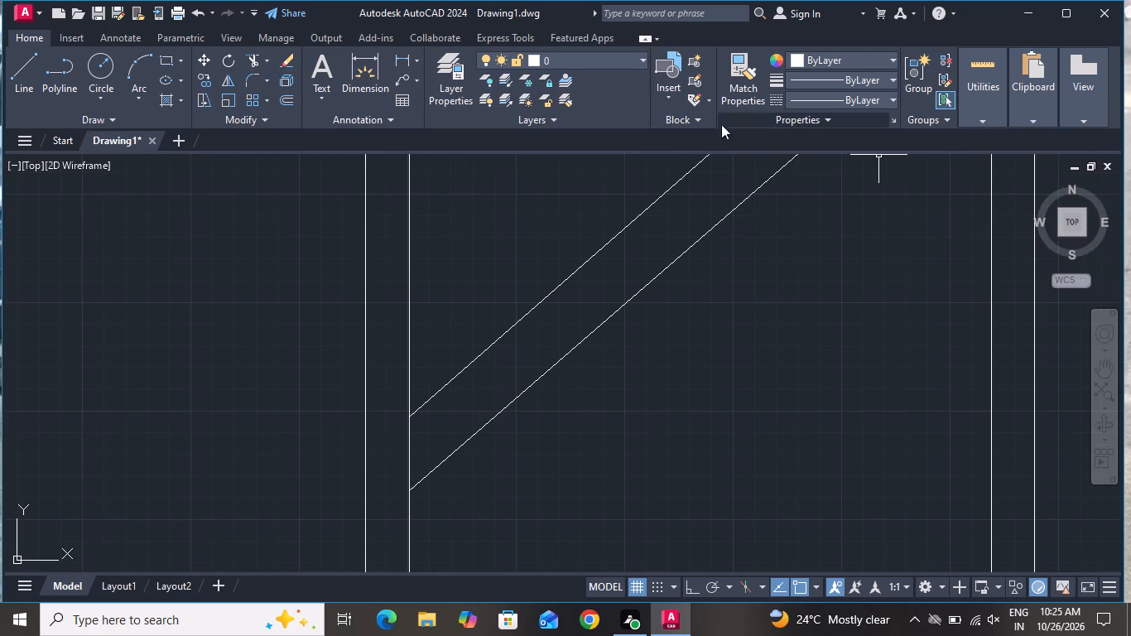
# Draw another diagonal about 1'-7" long across the lower half of the coffee table's inner rectangle, from right edge to left edge.
pyautogui.click(13, 69)
pyautogui.scroll(-2, 306, 298)
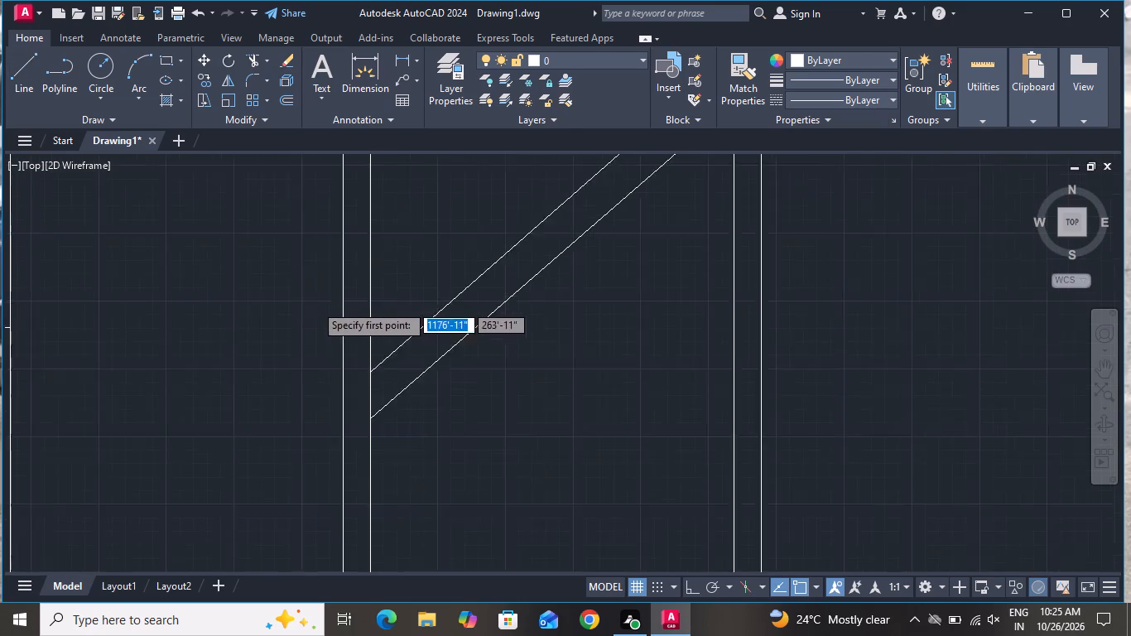
pyautogui.scroll(-2, 373, 329)
pyautogui.scroll(1, 427, 343)
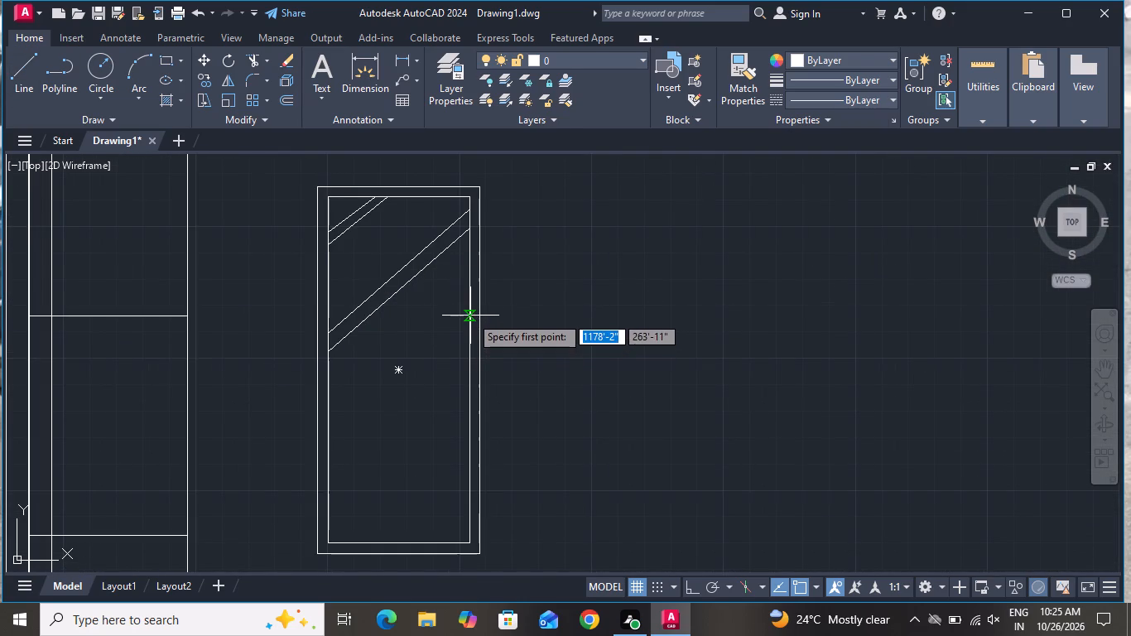
pyautogui.click(469, 316)
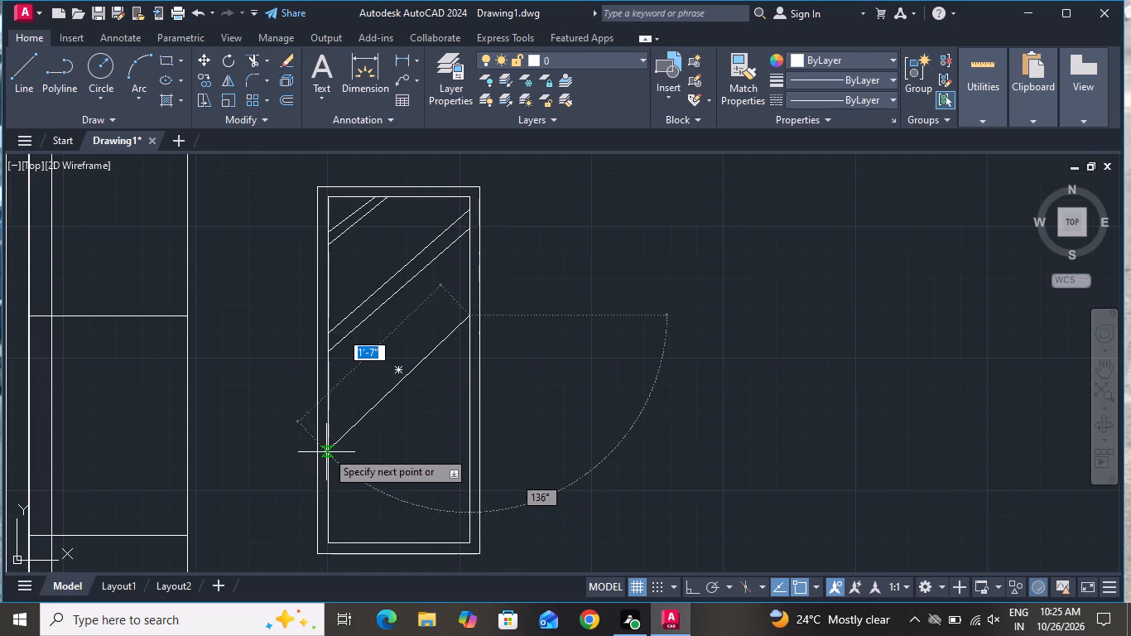
pyautogui.click(326, 446)
pyautogui.rightClick(328, 444)
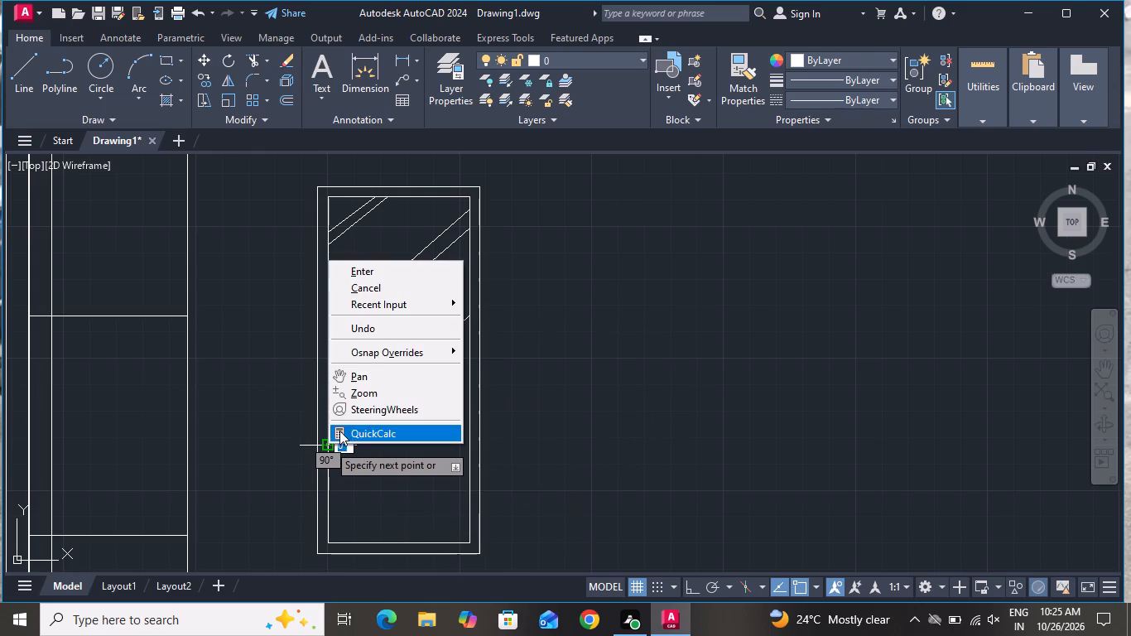
pyautogui.click(392, 287)
# Draw a roughly parallel diagonal just below the lowest one, between the right and left edges of the coffee table's inner rectangle.
pyautogui.click(9, 69)
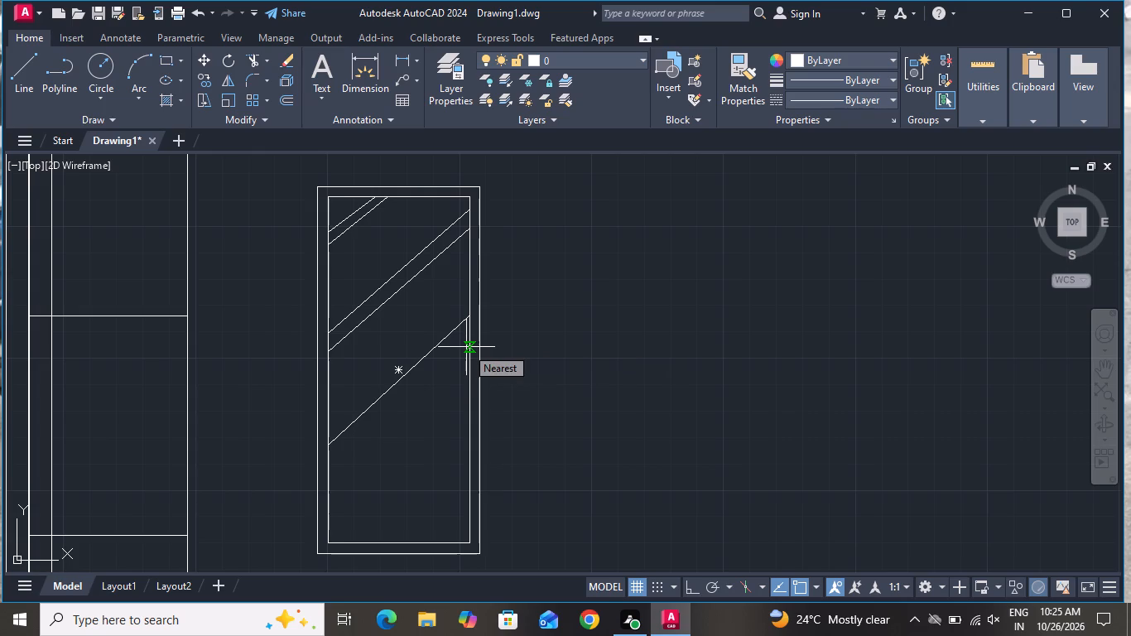
pyautogui.scroll(1, 466, 347)
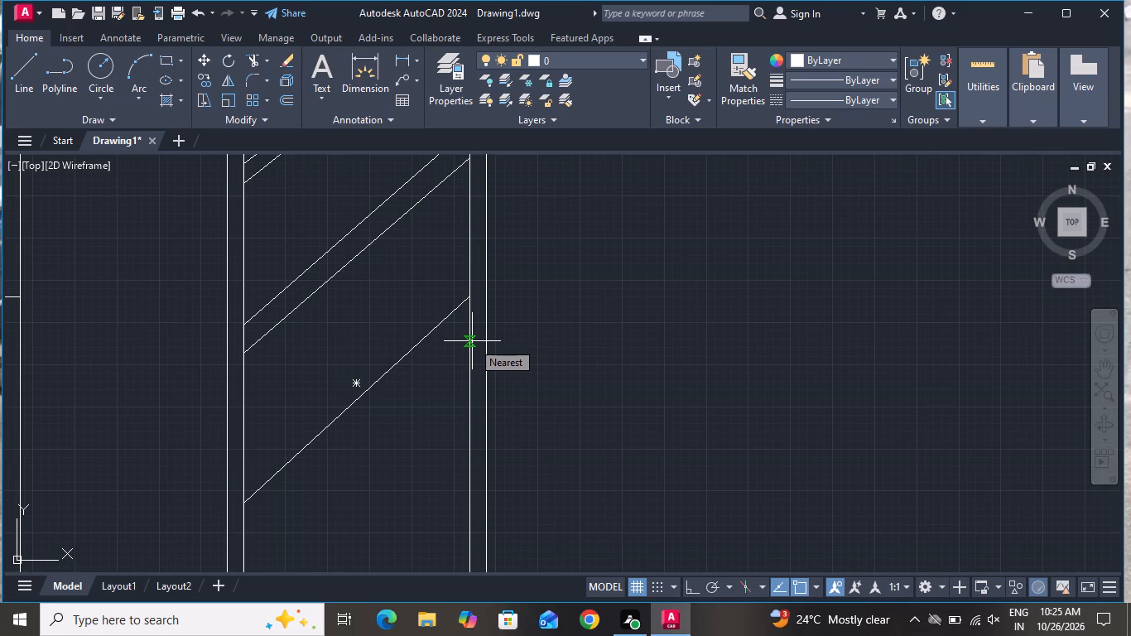
pyautogui.click(472, 340)
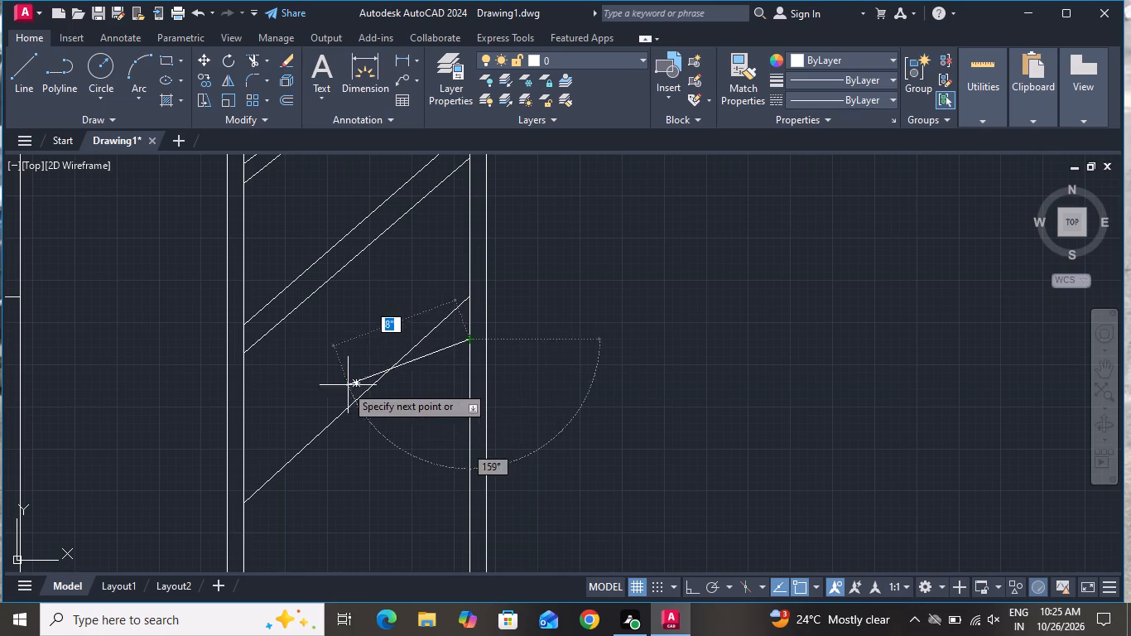
pyautogui.scroll(-2, 338, 424)
pyautogui.scroll(2, 326, 471)
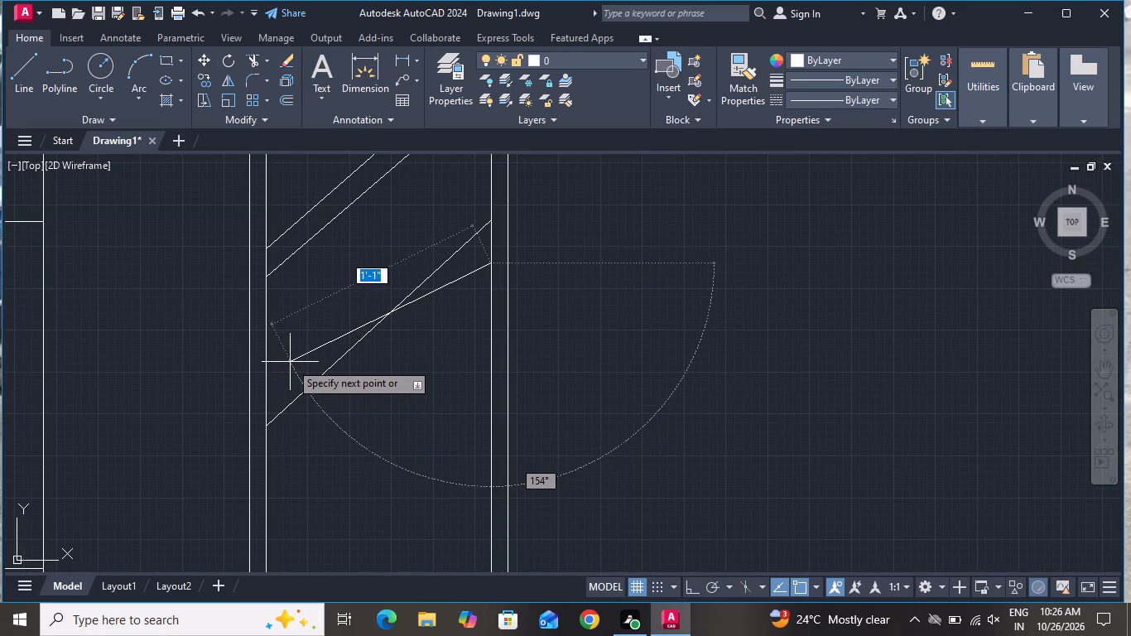
pyautogui.scroll(-1, 332, 448)
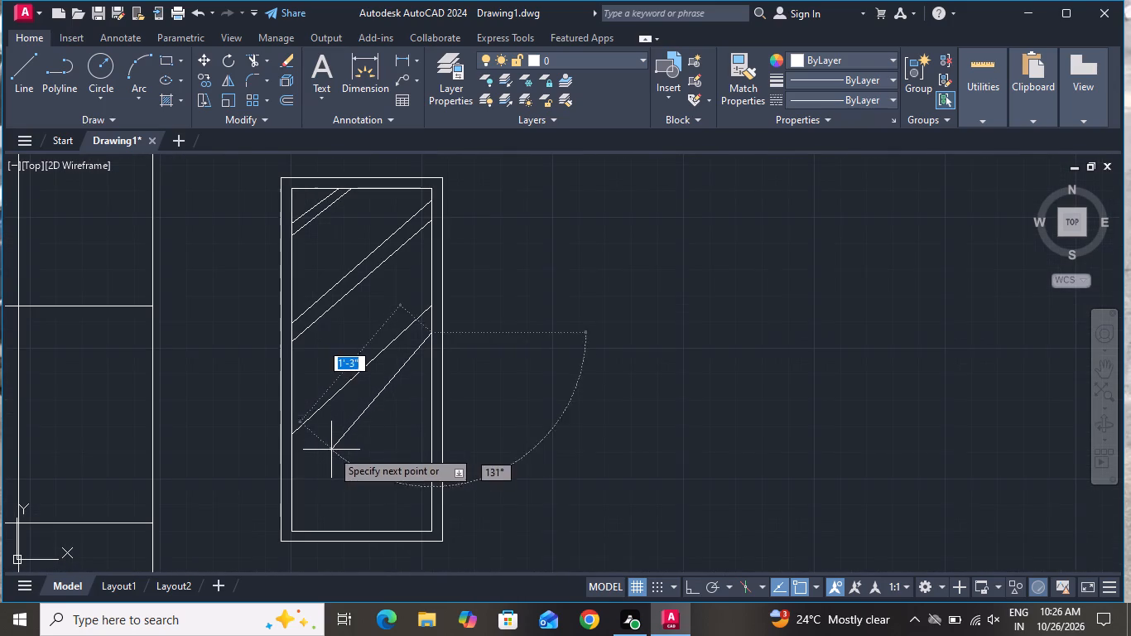
pyautogui.scroll(2, 291, 472)
pyautogui.click(286, 439)
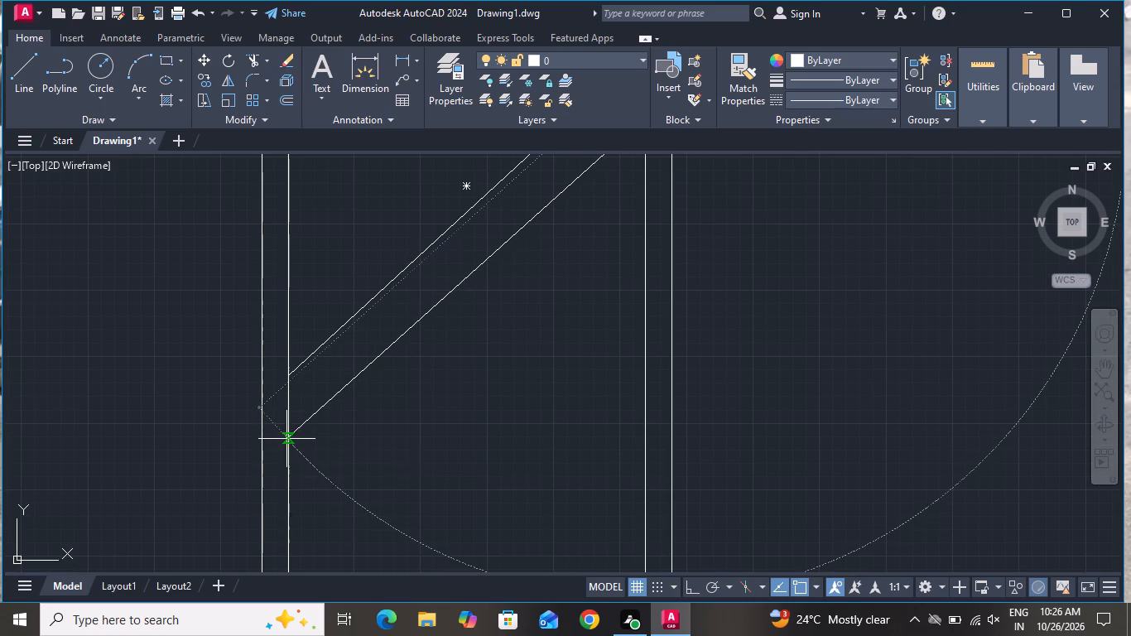
pyautogui.rightClick(286, 439)
pyautogui.click(349, 276)
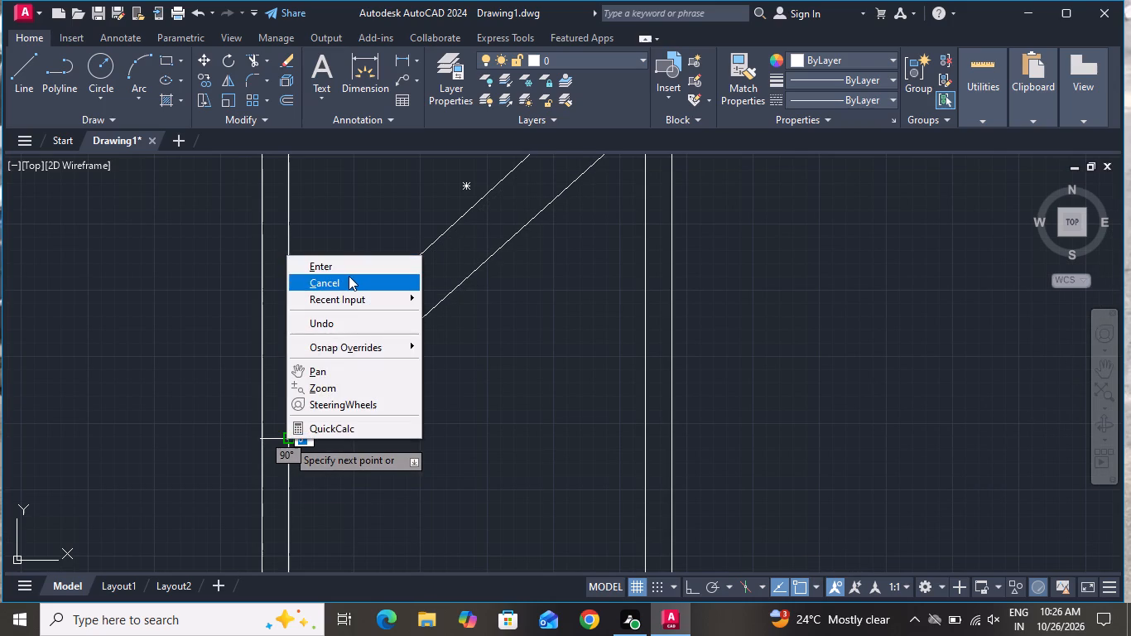
# Draw a horizontal line about 5'-6" long across the lower part of the small enclosure, from the room wall to the enclosure's outer edge.
pyautogui.scroll(-2, 382, 402)
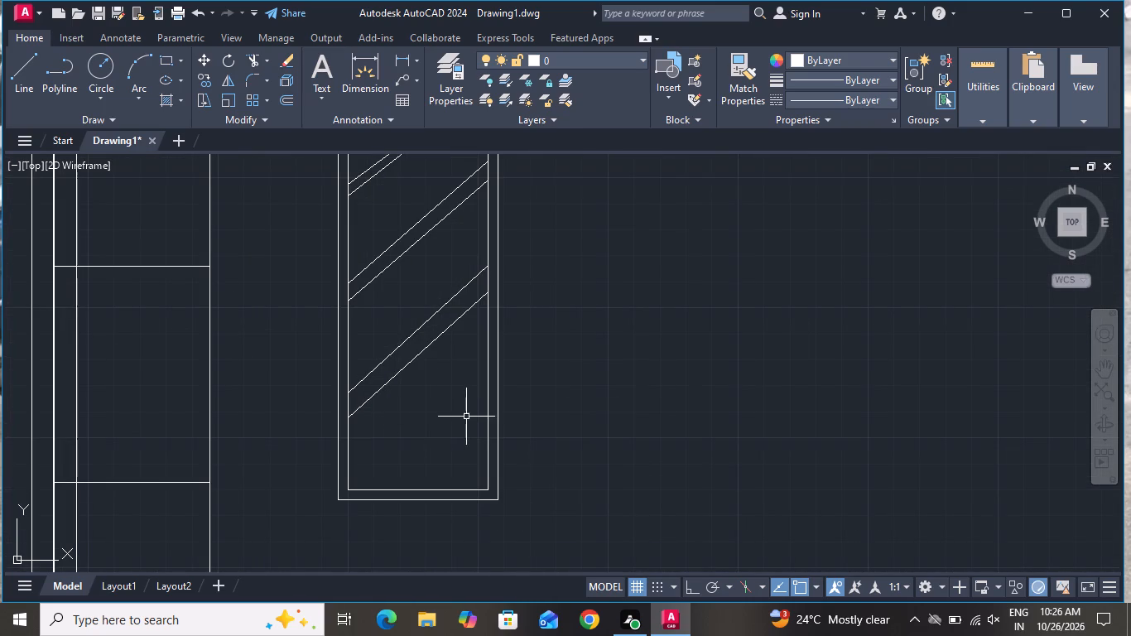
pyautogui.scroll(-3, 469, 410)
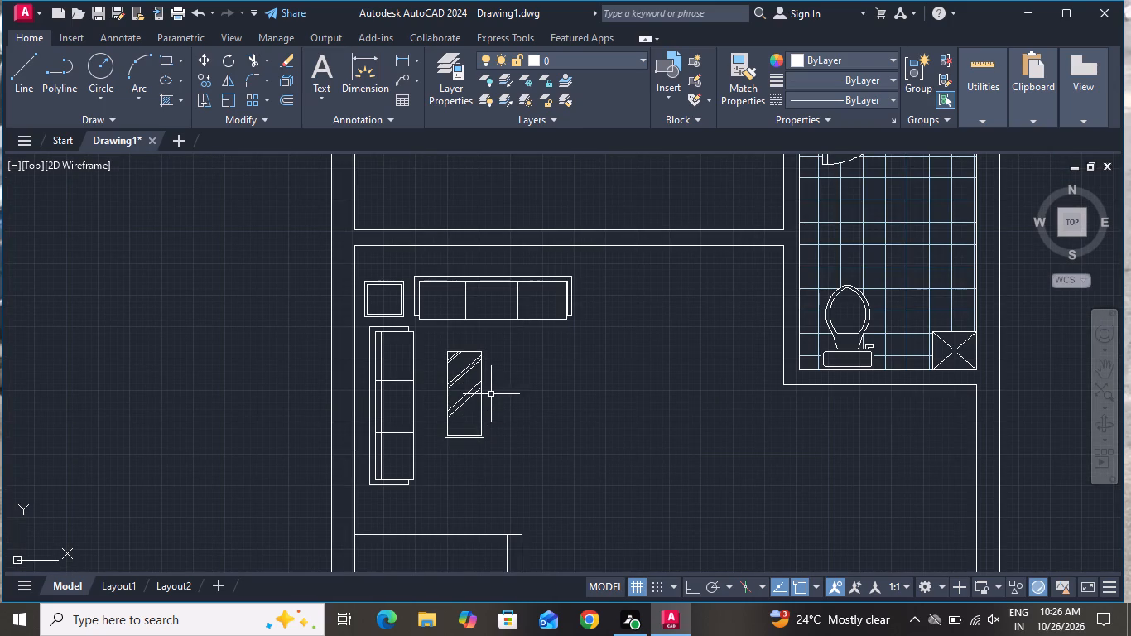
pyautogui.scroll(-1, 492, 397)
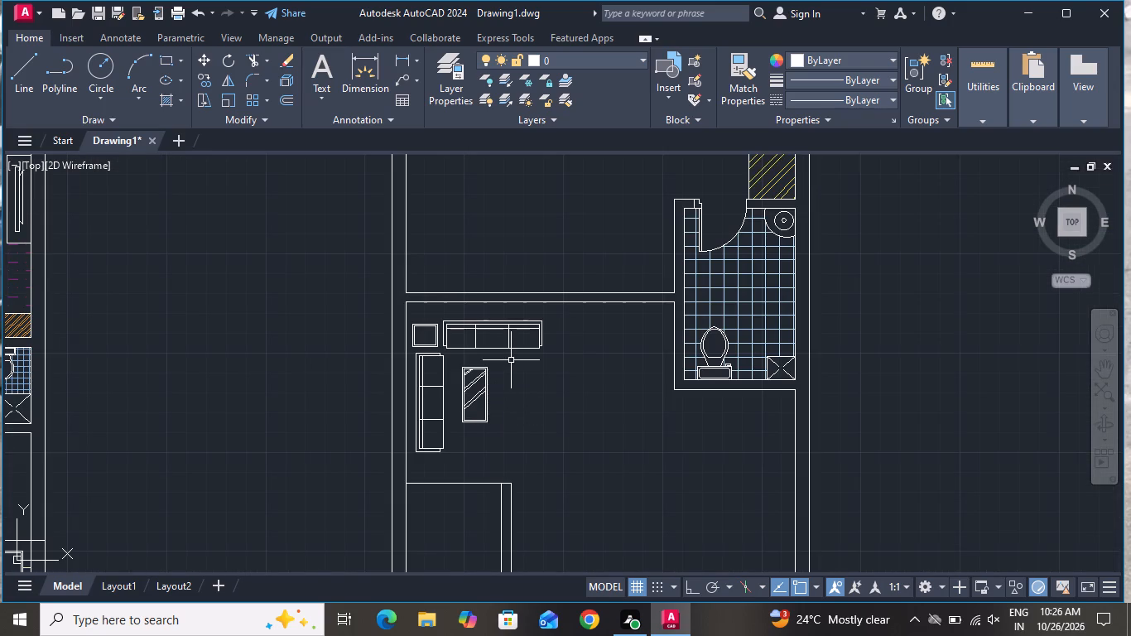
pyautogui.scroll(-1, 511, 360)
pyautogui.click(36, 69)
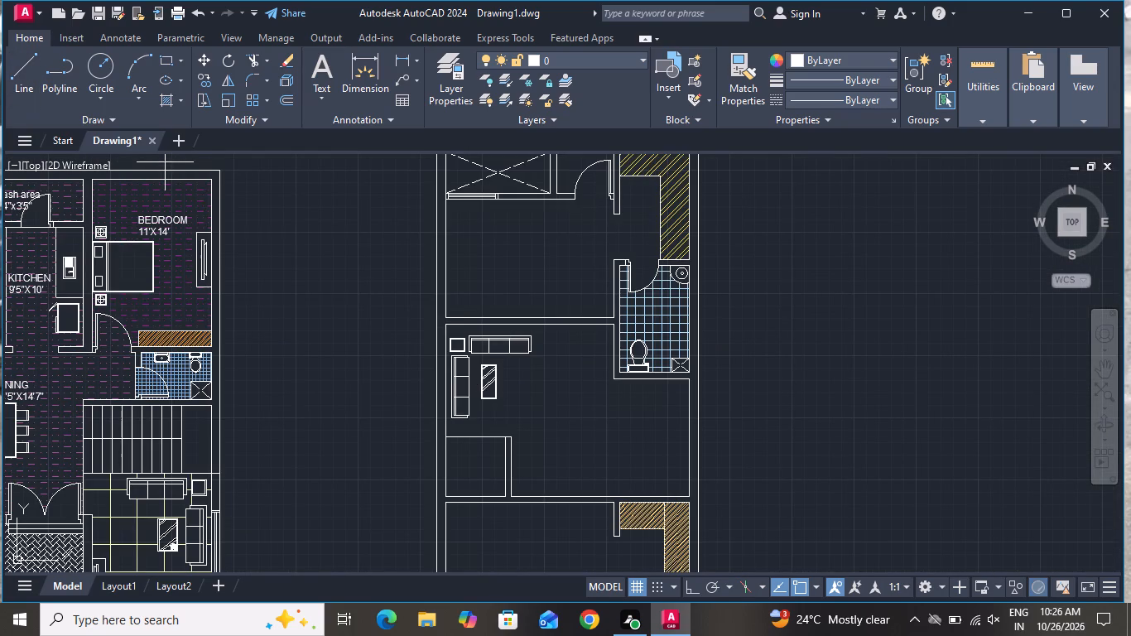
pyautogui.scroll(1, 241, 290)
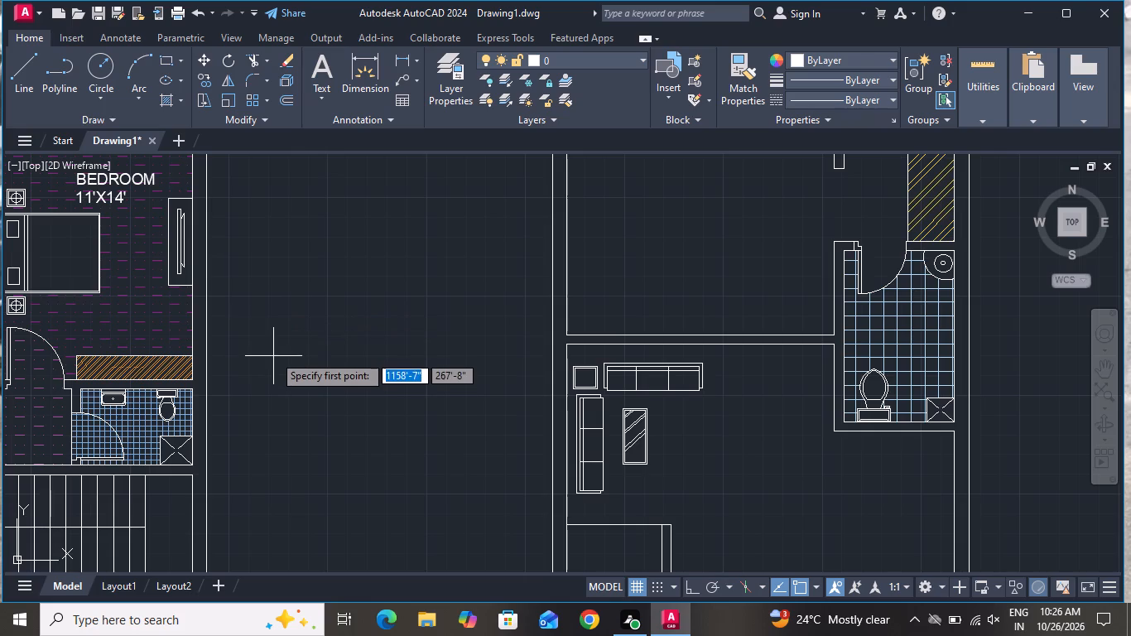
pyautogui.scroll(-1, 276, 347)
pyautogui.scroll(-1, 340, 407)
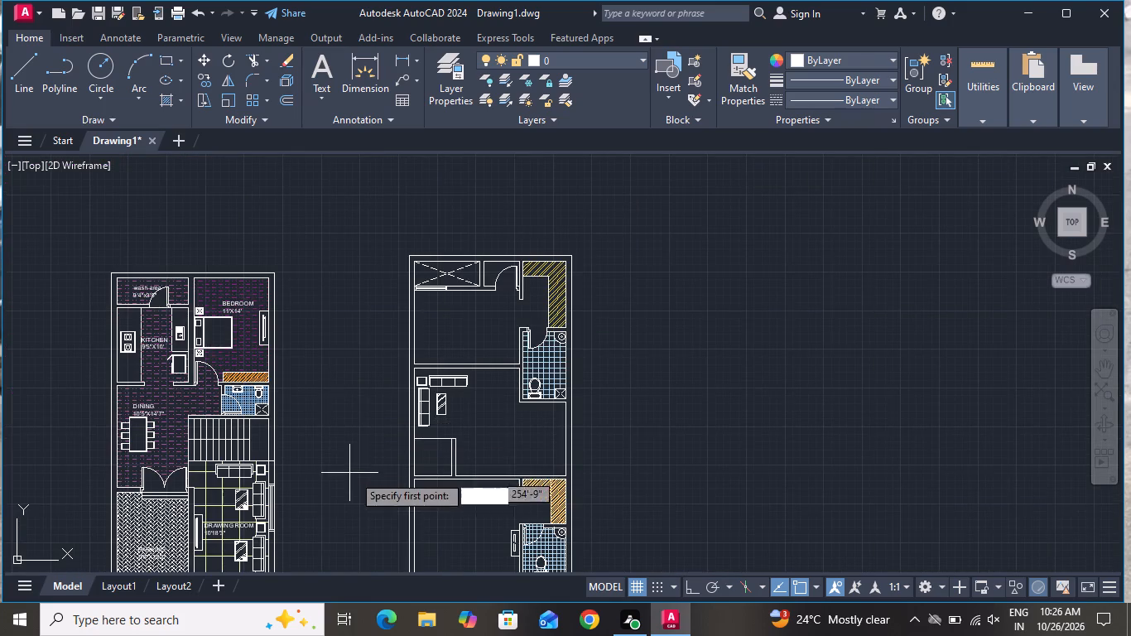
pyautogui.scroll(4, 411, 467)
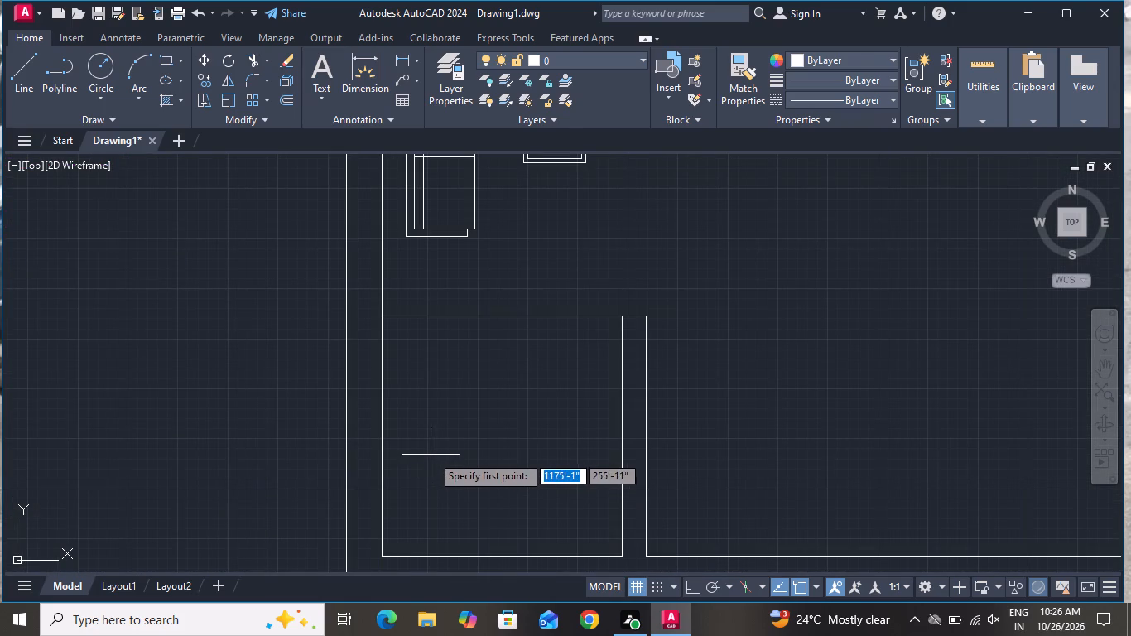
pyautogui.click(381, 483)
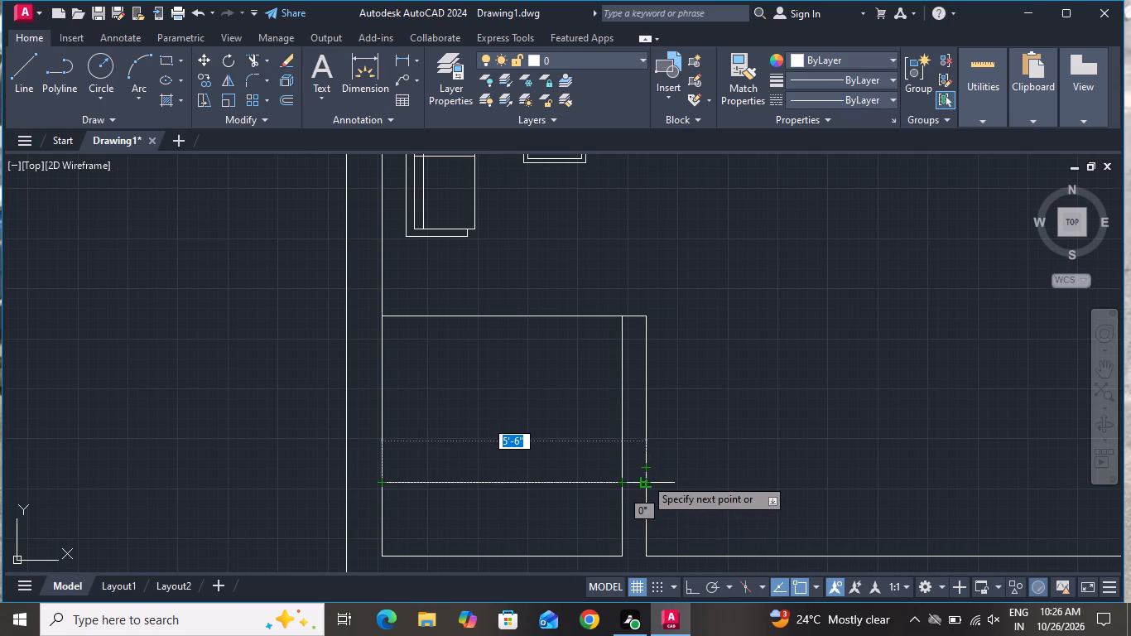
pyautogui.click(643, 477)
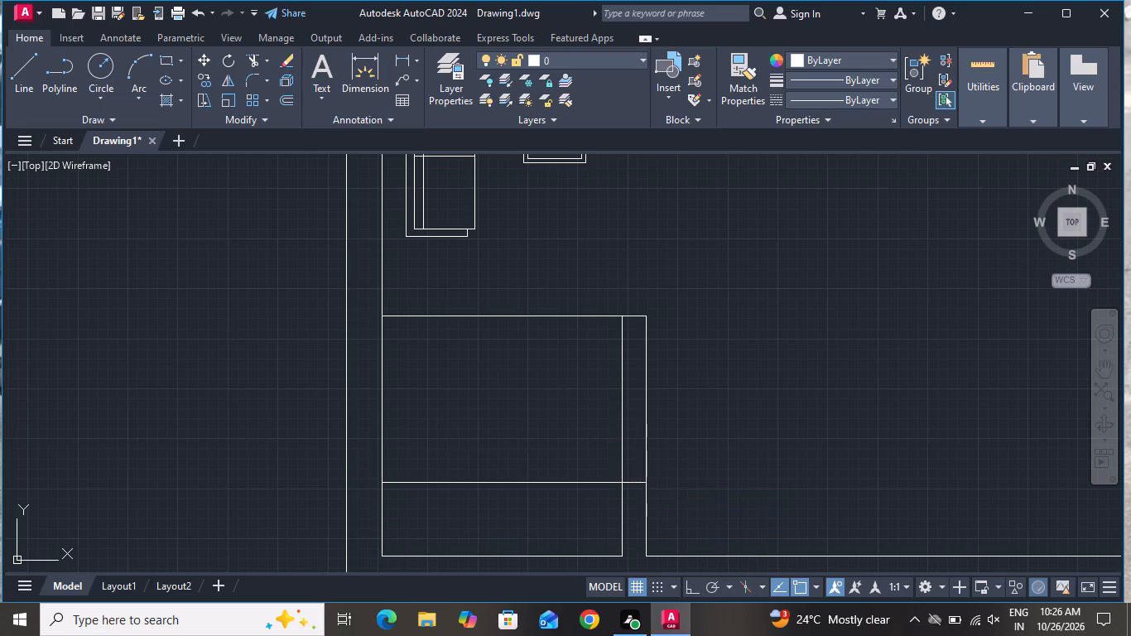
pyautogui.rightClick(651, 455)
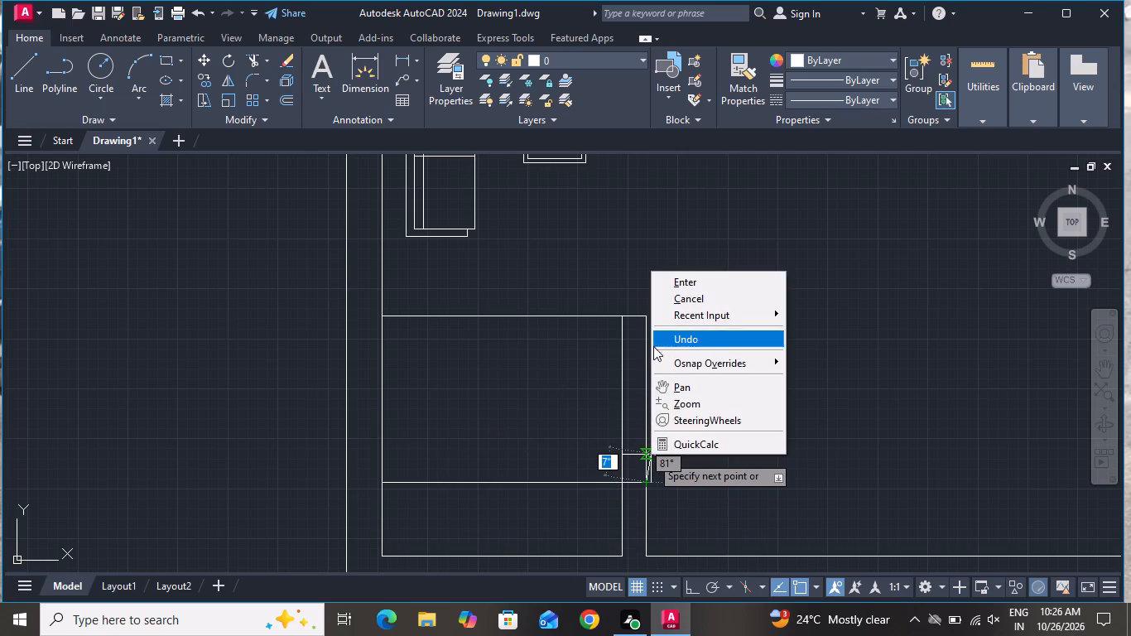
pyautogui.click(659, 302)
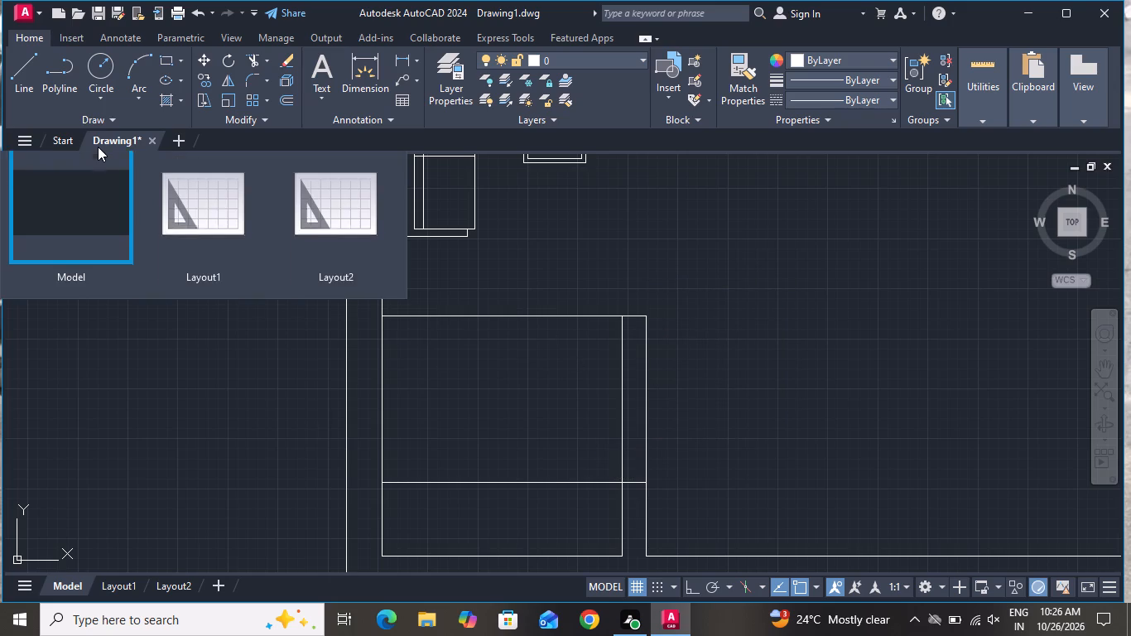
# Draw a short line closing the bottom end of the enclosure's side wall, between its outer and inner vertical lines.
pyautogui.click(22, 85)
pyautogui.scroll(-1, 172, 264)
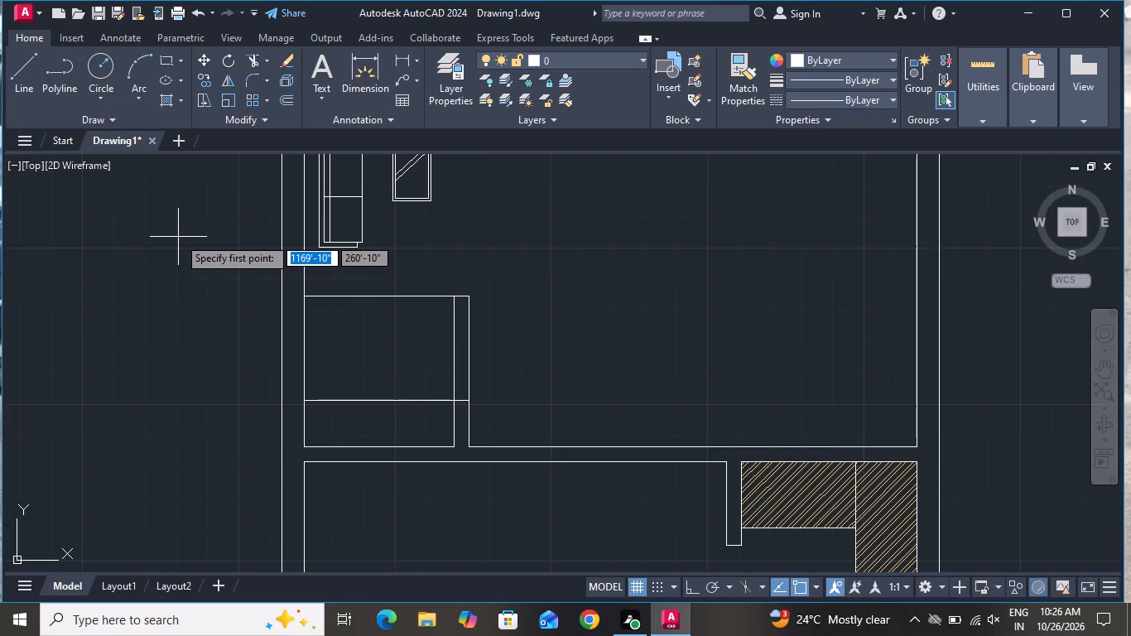
pyautogui.scroll(-1, 407, 340)
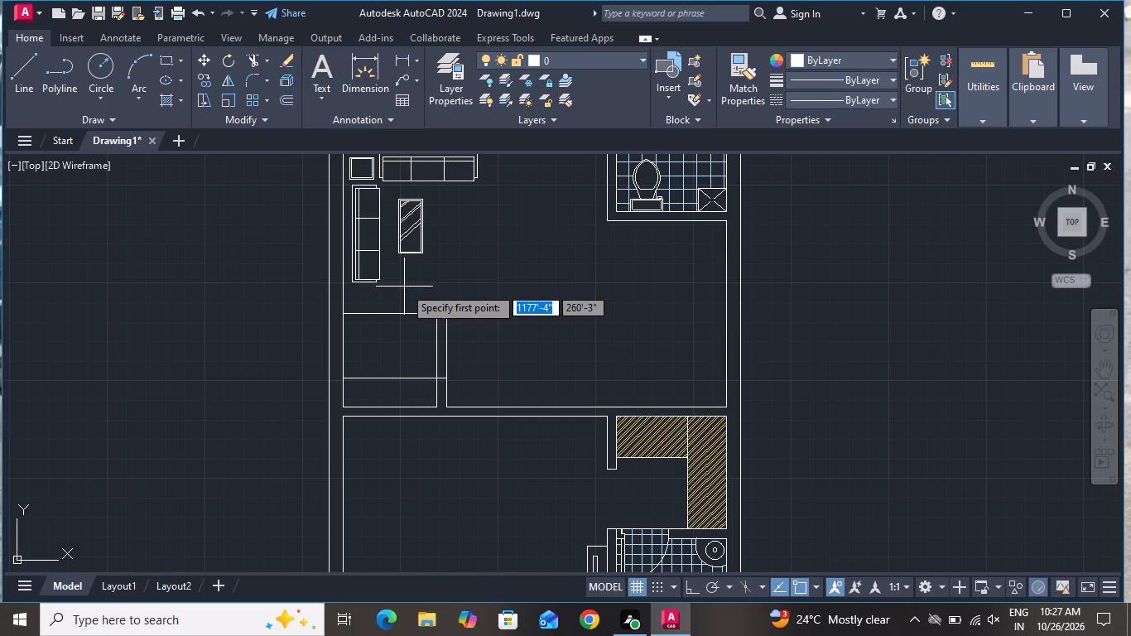
pyautogui.scroll(-1, 403, 286)
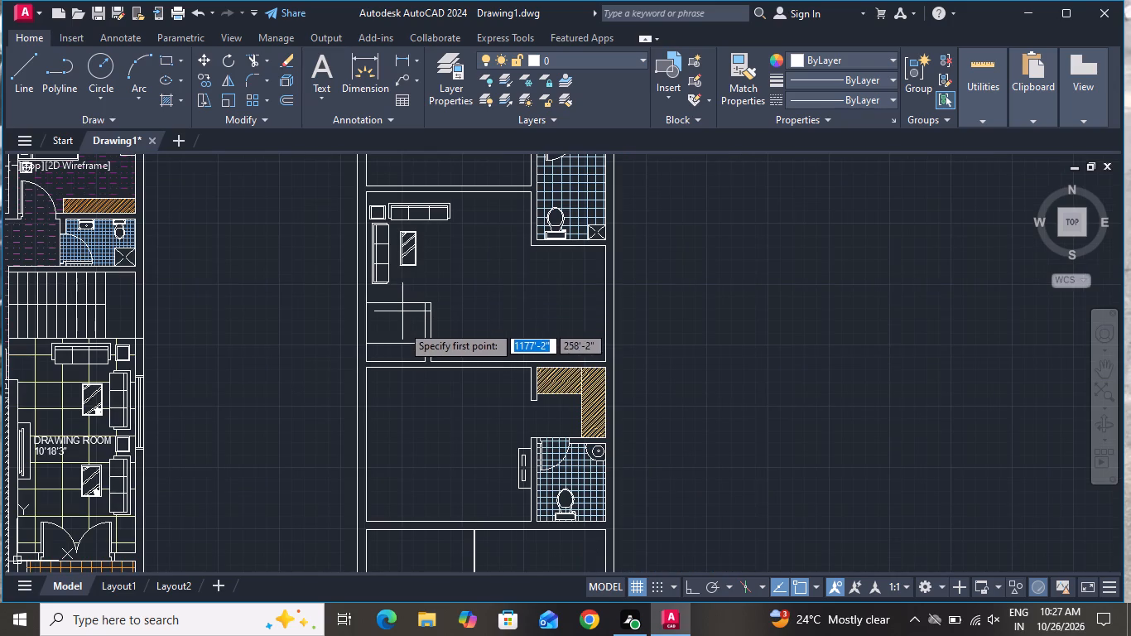
pyautogui.scroll(1, 398, 277)
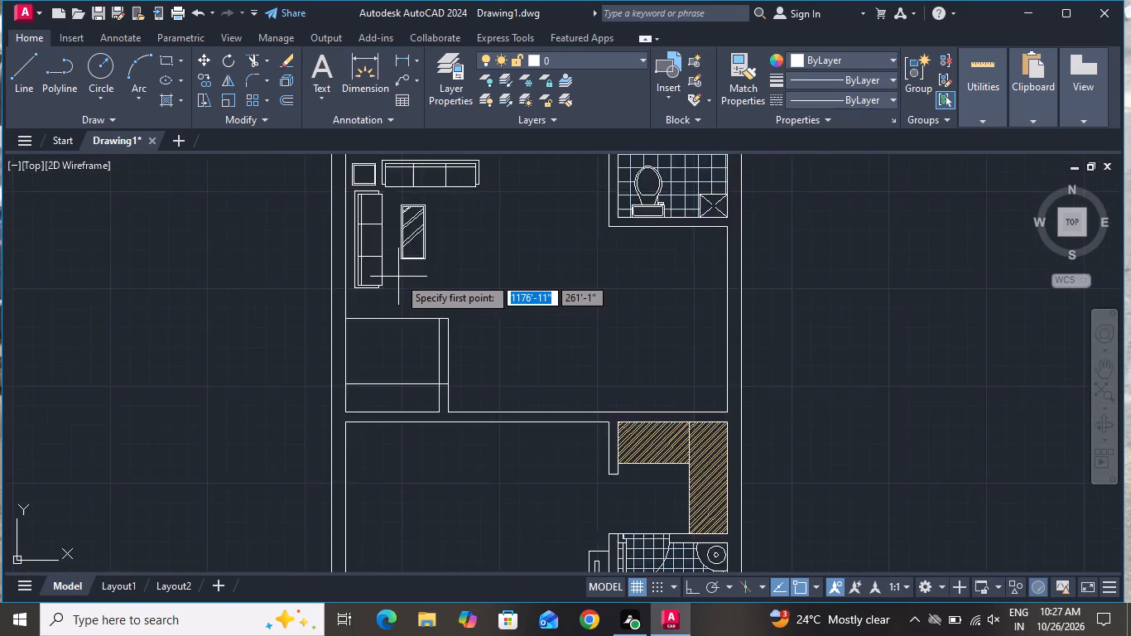
pyautogui.scroll(1, 398, 277)
pyautogui.scroll(-1, 426, 343)
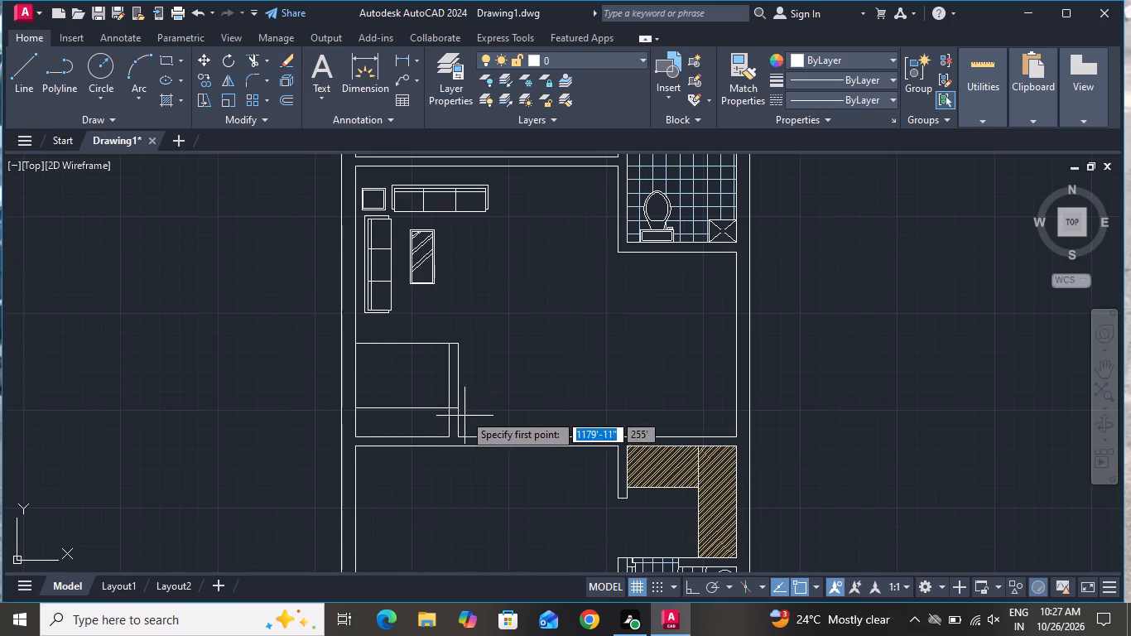
pyautogui.scroll(2, 463, 413)
pyautogui.click(446, 472)
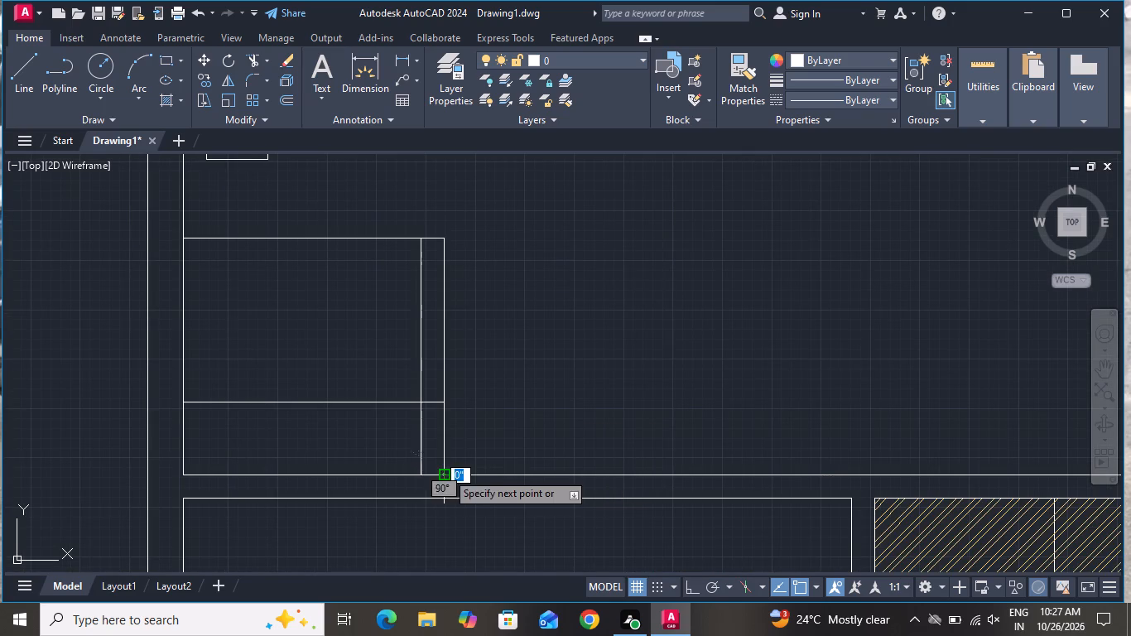
pyautogui.click(421, 475)
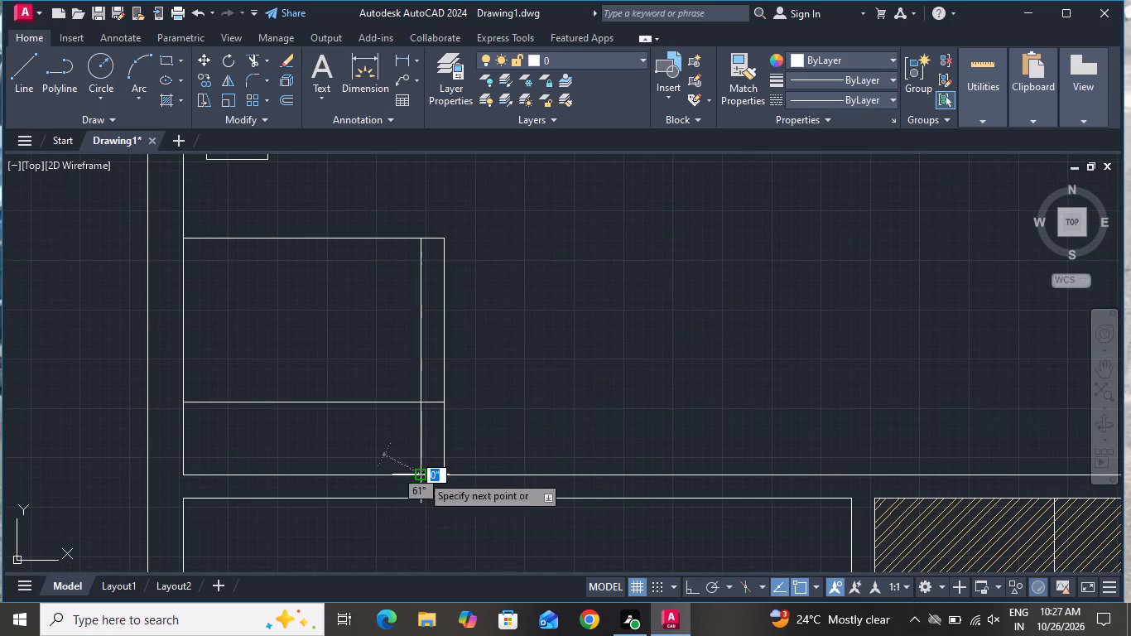
pyautogui.rightClick(426, 482)
pyautogui.click(468, 326)
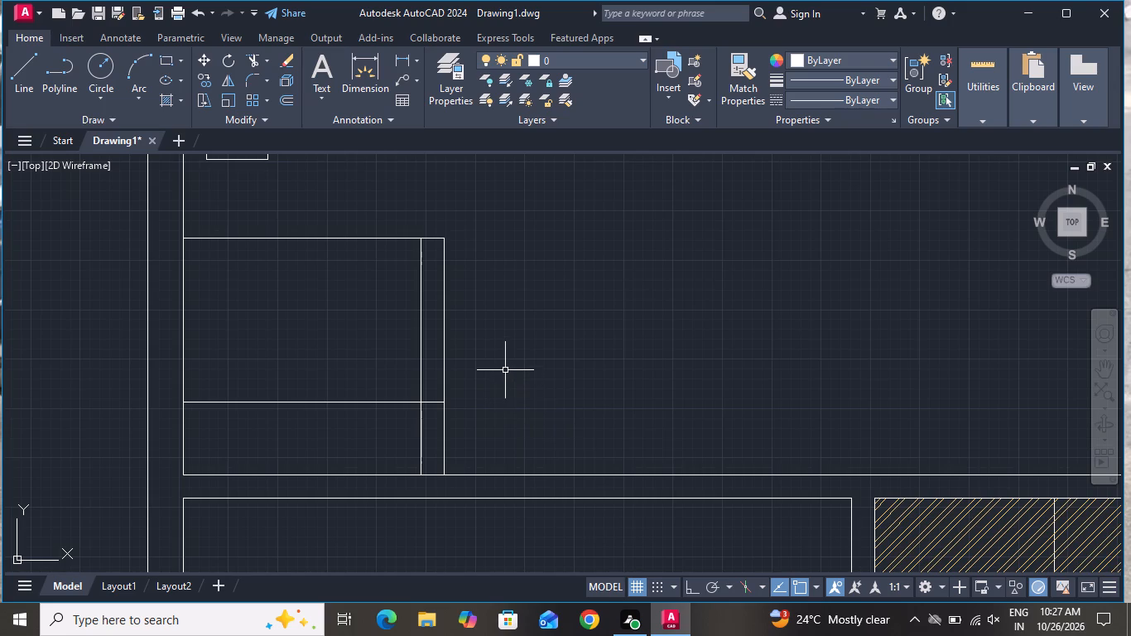
# Insert the Trees - Imperial block from the Architectural tool palette into the open floor beside the coffee table.
pyautogui.scroll(-2, 504, 371)
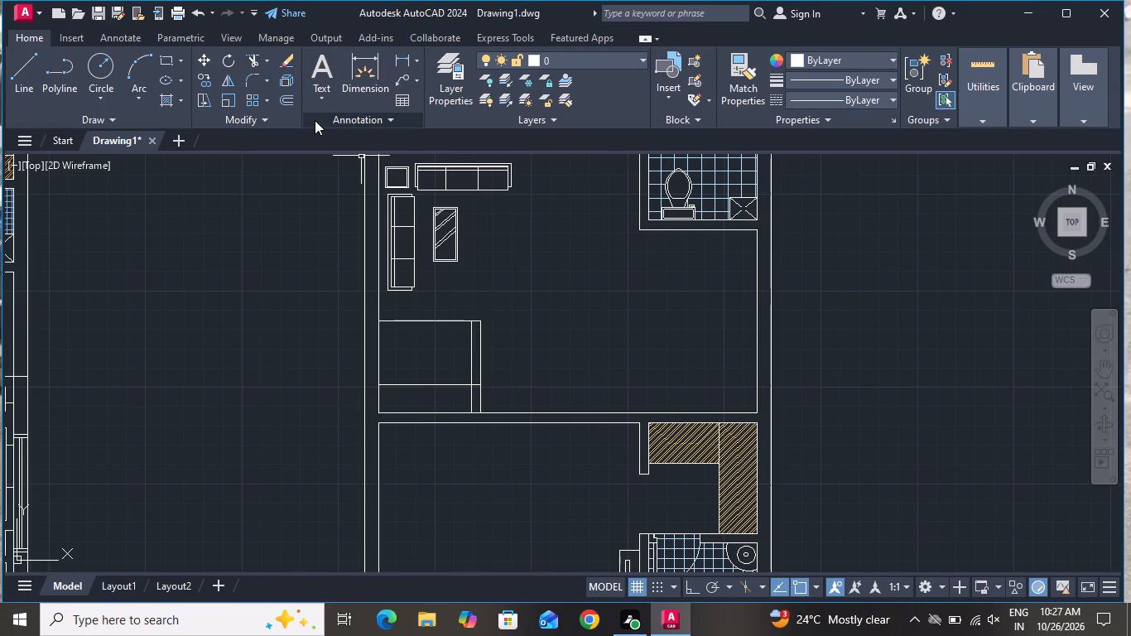
pyautogui.press('t')
pyautogui.write('P')
pyautogui.press('space')
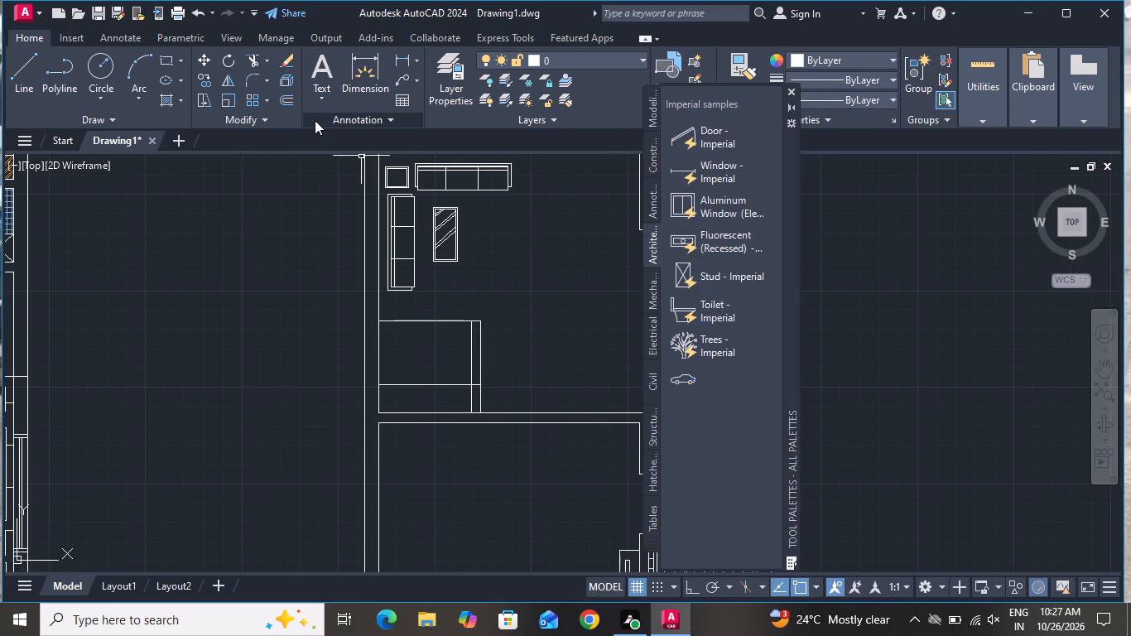
pyautogui.click(690, 331)
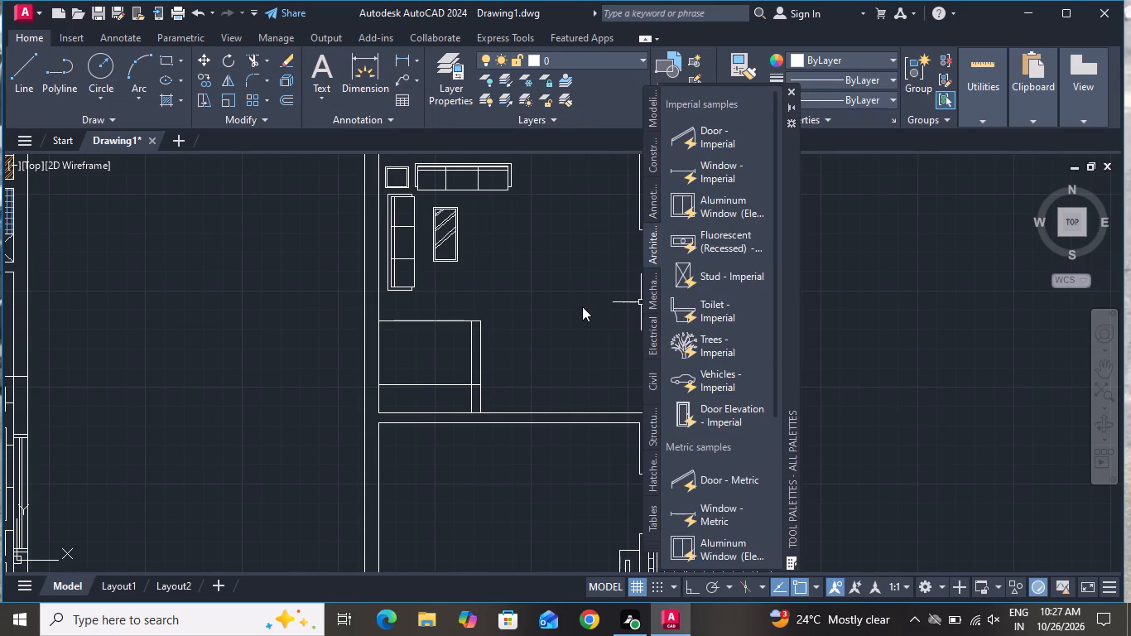
pyautogui.moveTo(710, 356); pyautogui.dragTo(555, 293)
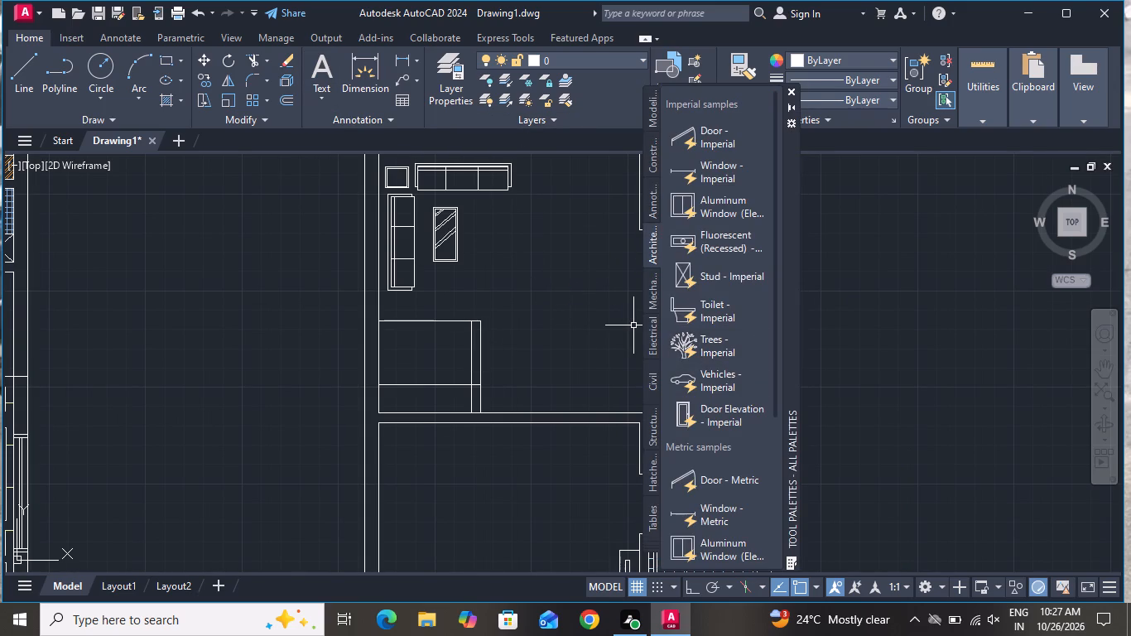
pyautogui.moveTo(555, 293); pyautogui.dragTo(552, 293)
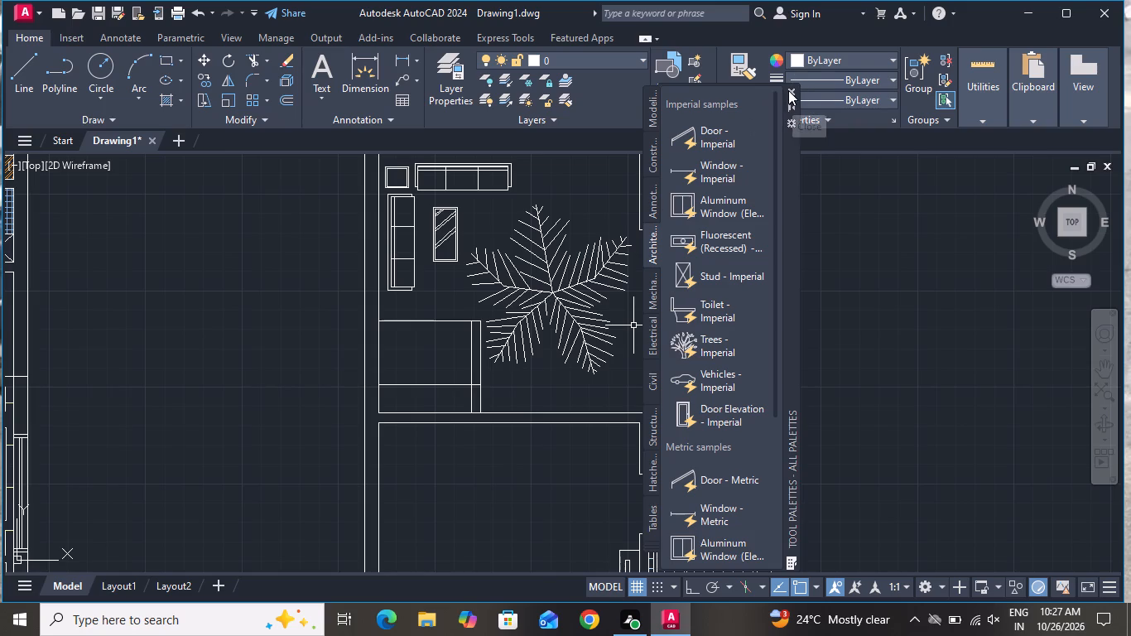
pyautogui.click(788, 90)
# Scale the tree block down from its centre to the size of a small tabletop plant.
pyautogui.click(576, 268)
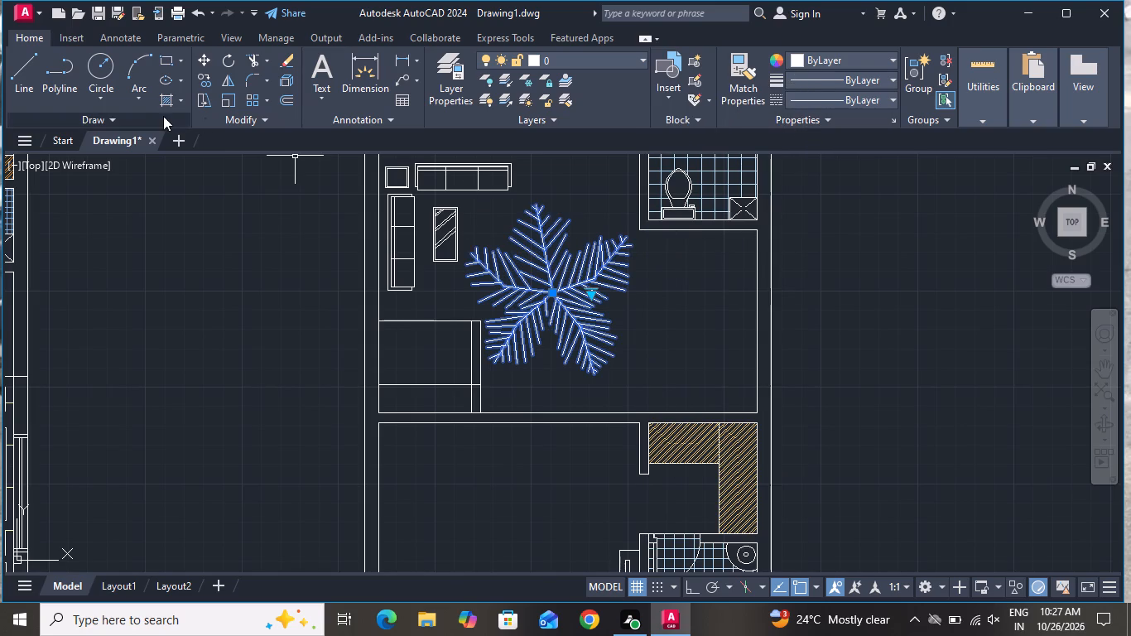
pyautogui.click(225, 93)
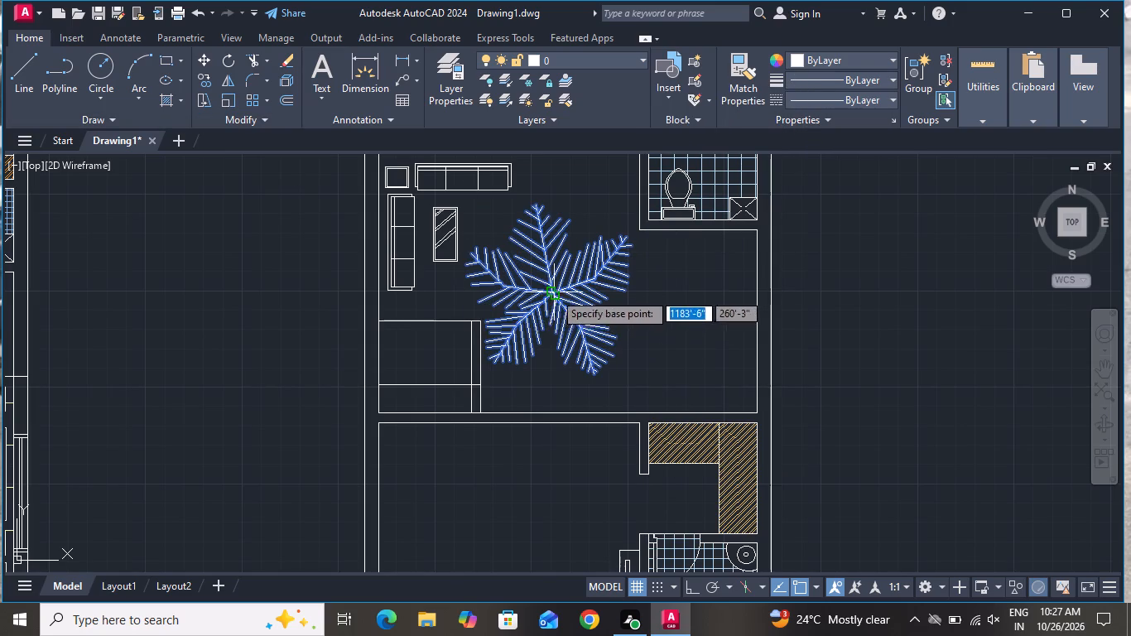
pyautogui.click(554, 291)
pyautogui.click(563, 318)
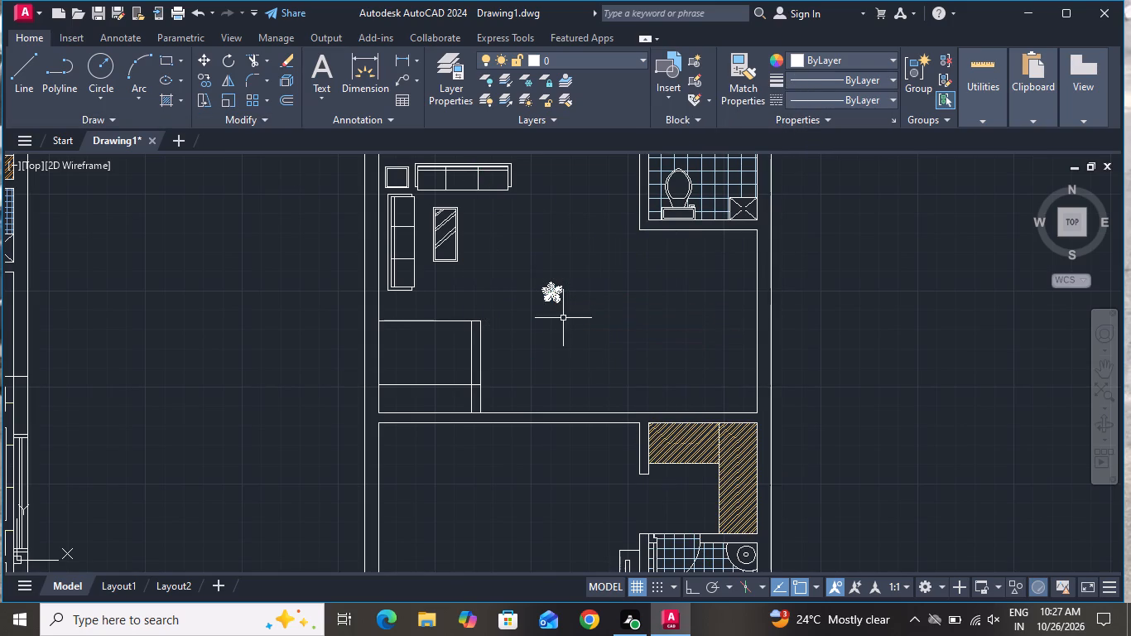
# Move the small plant onto the lower end of the coffee table, inside its inner rectangle.
pyautogui.click(565, 278)
pyautogui.click(561, 319)
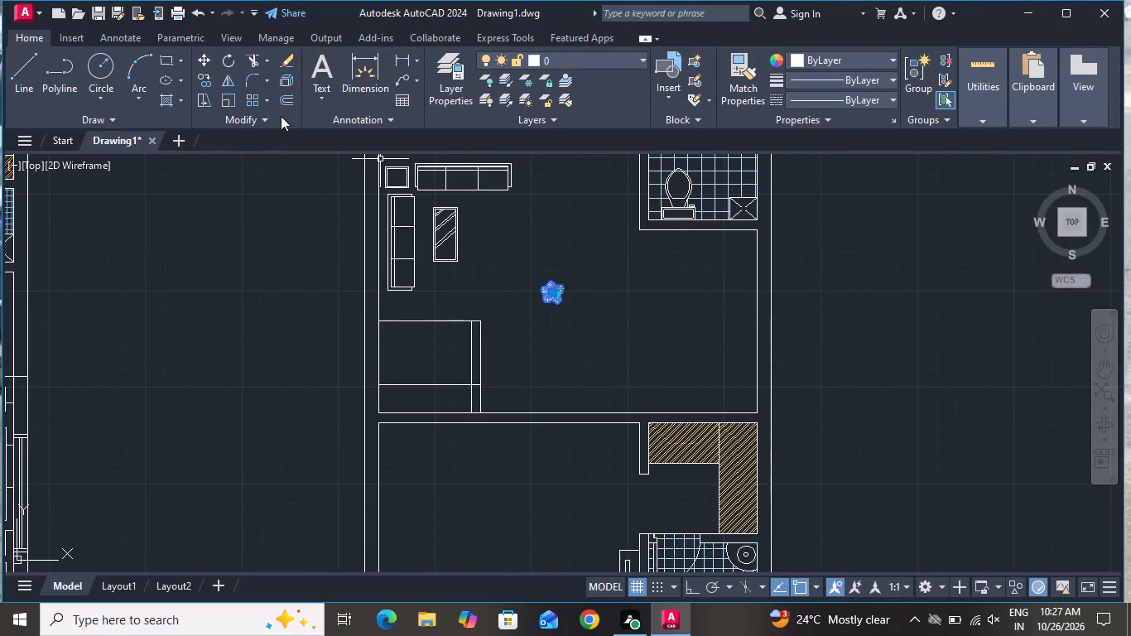
pyautogui.click(205, 61)
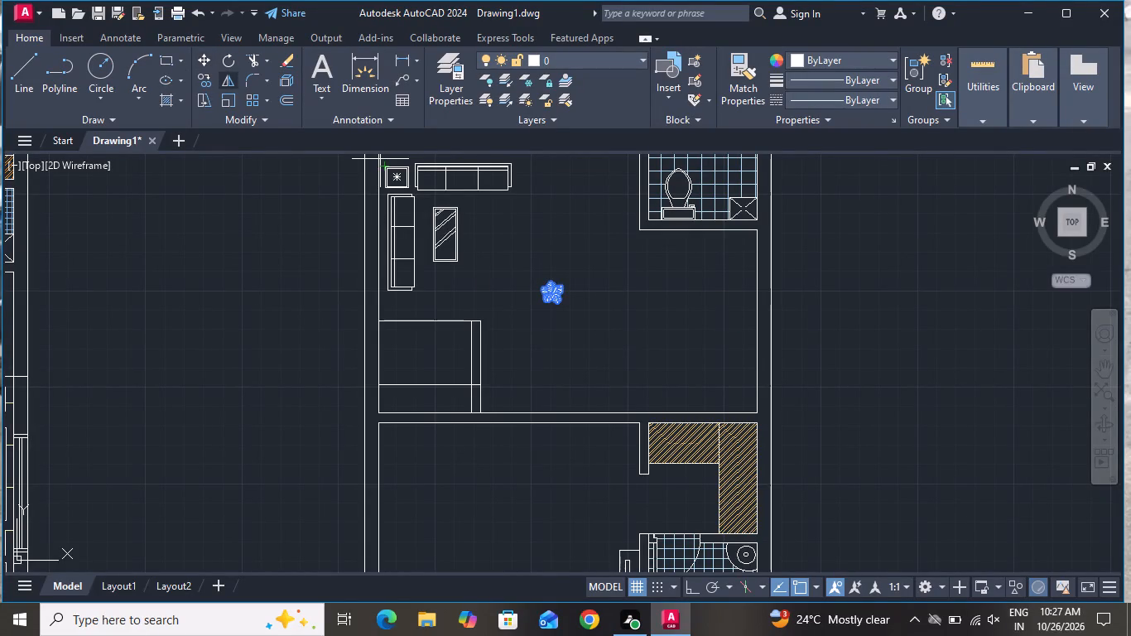
pyautogui.scroll(2, 577, 303)
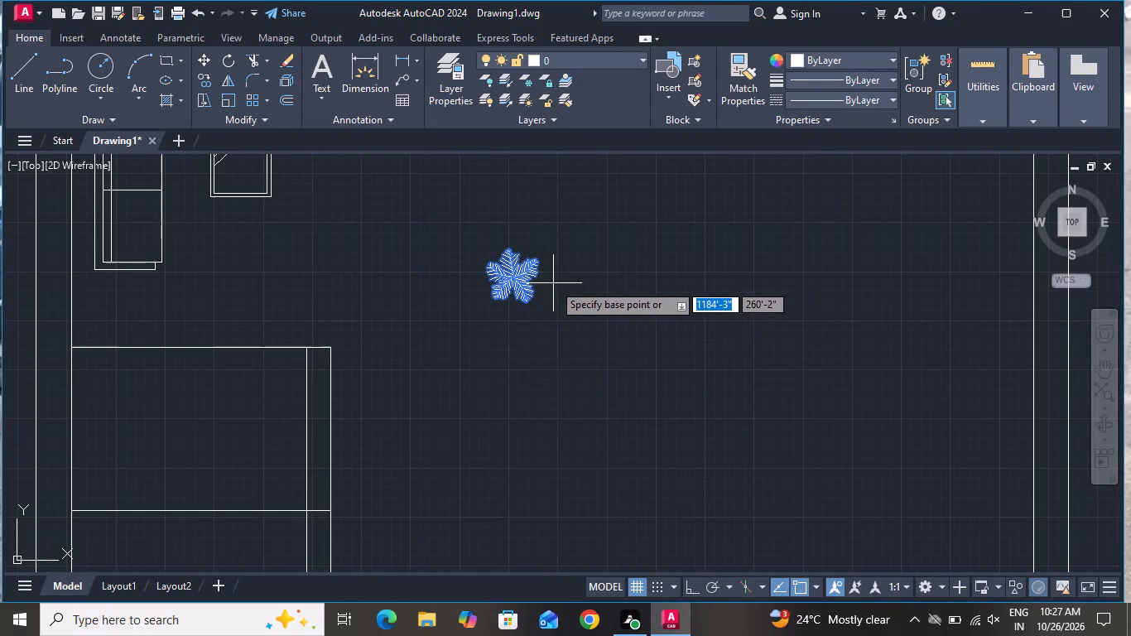
pyautogui.click(552, 282)
pyautogui.scroll(-2, 371, 290)
pyautogui.scroll(3, 349, 248)
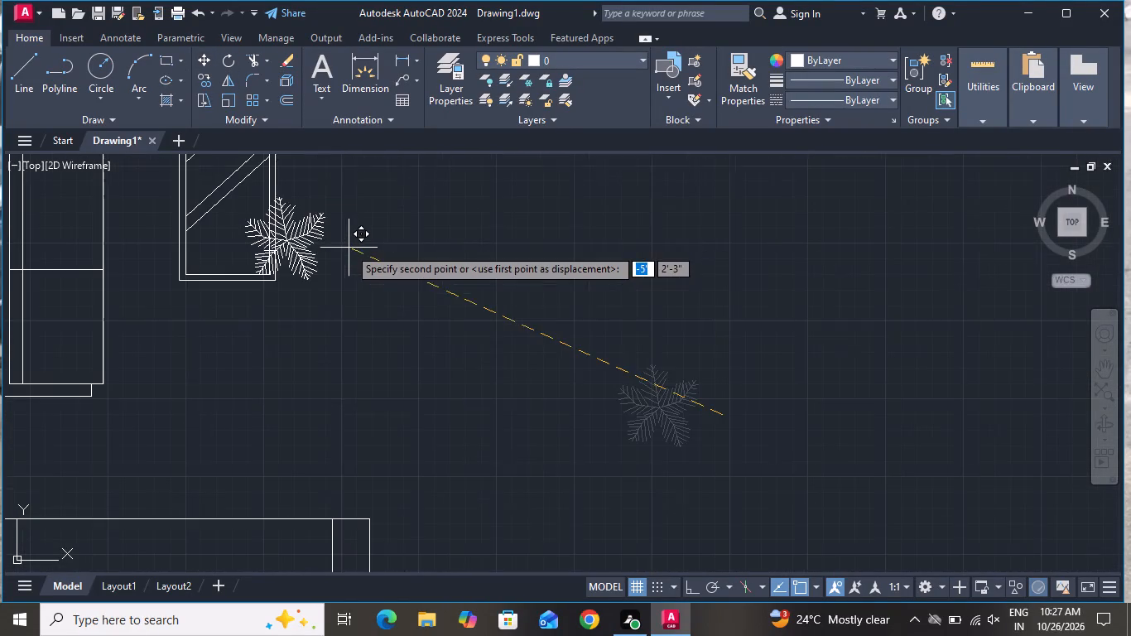
pyautogui.click(296, 236)
pyautogui.rightClick(307, 254)
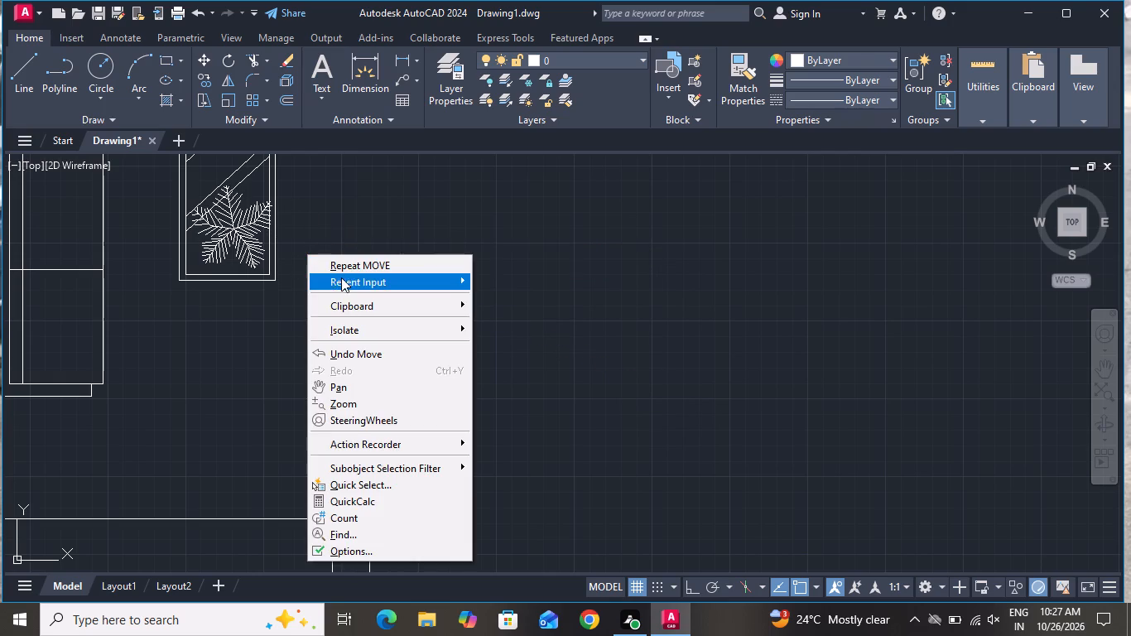
pyautogui.click(295, 319)
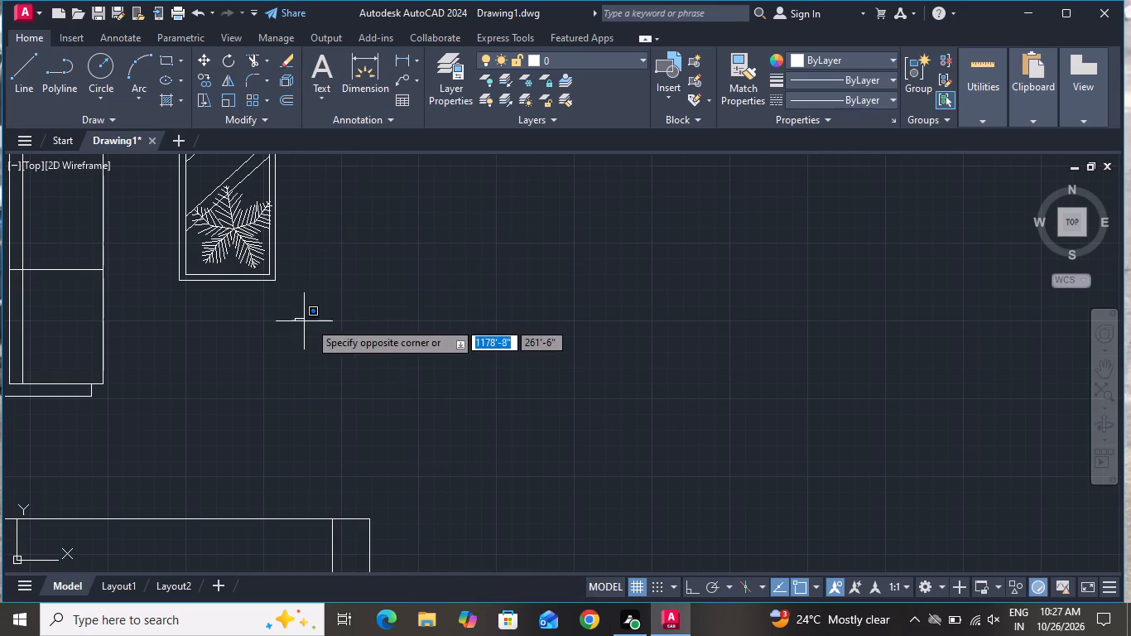
pyautogui.click(433, 328)
pyautogui.scroll(-4, 441, 328)
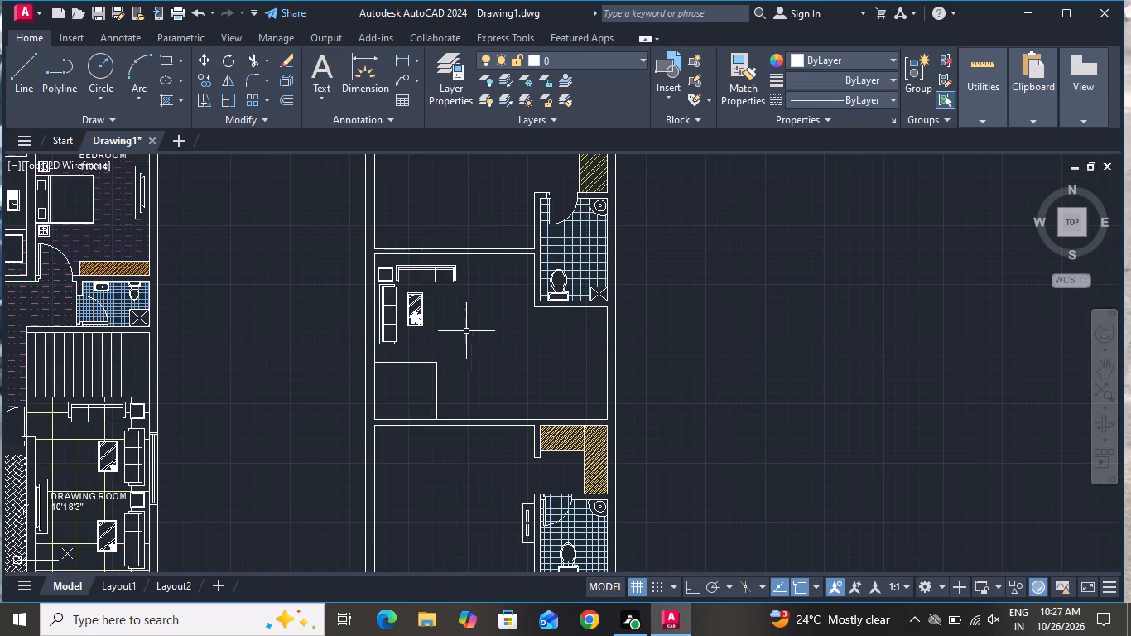
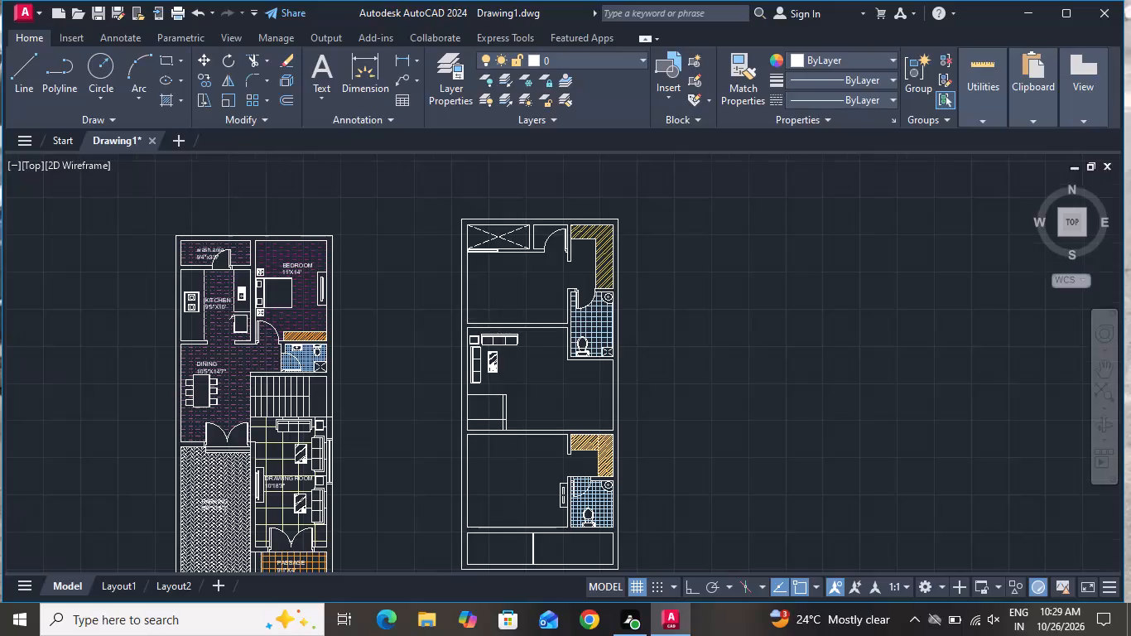
# Draw a bed-sized rectangle in the top room, starting at the wall below the crossed shaft and extending down into the room.
pyautogui.scroll(2, 503, 389)
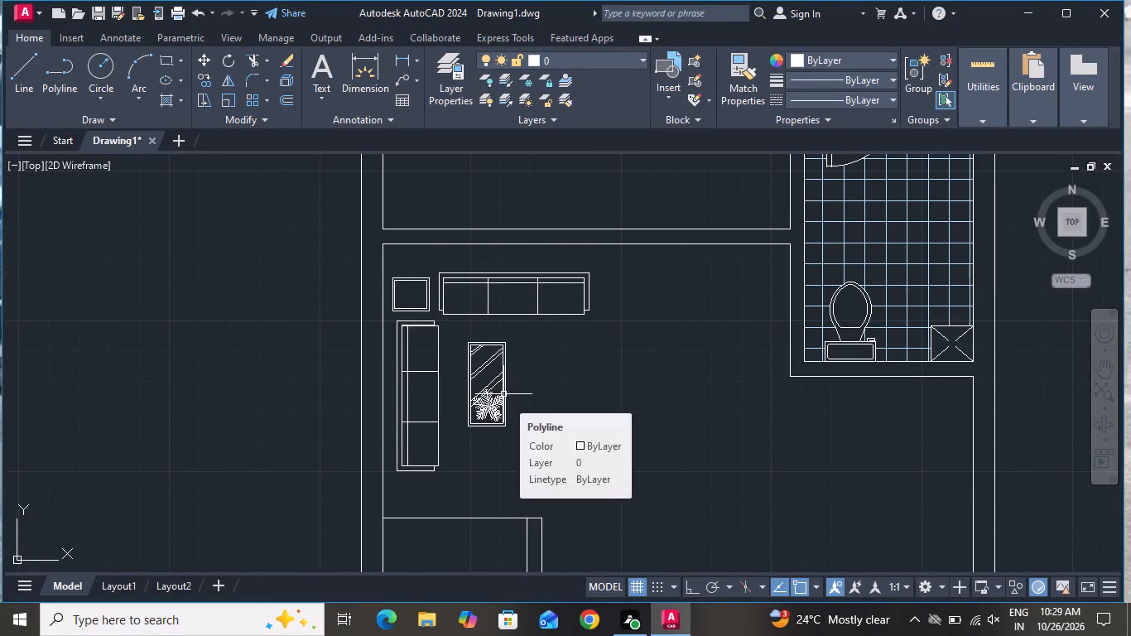
pyautogui.scroll(-3, 506, 397)
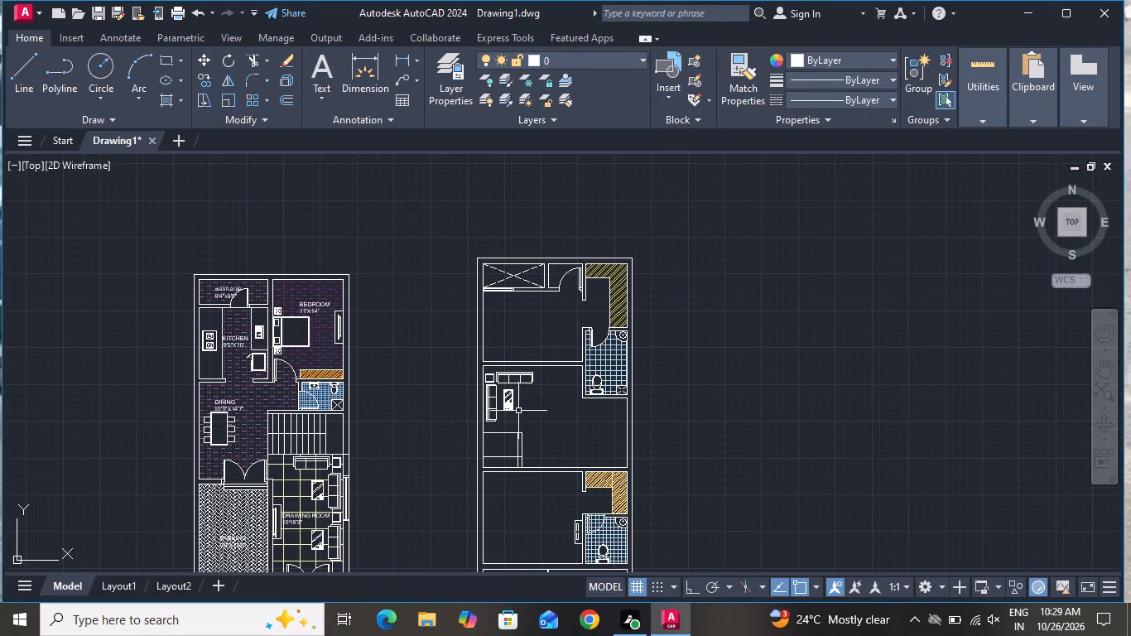
pyautogui.scroll(3, 537, 278)
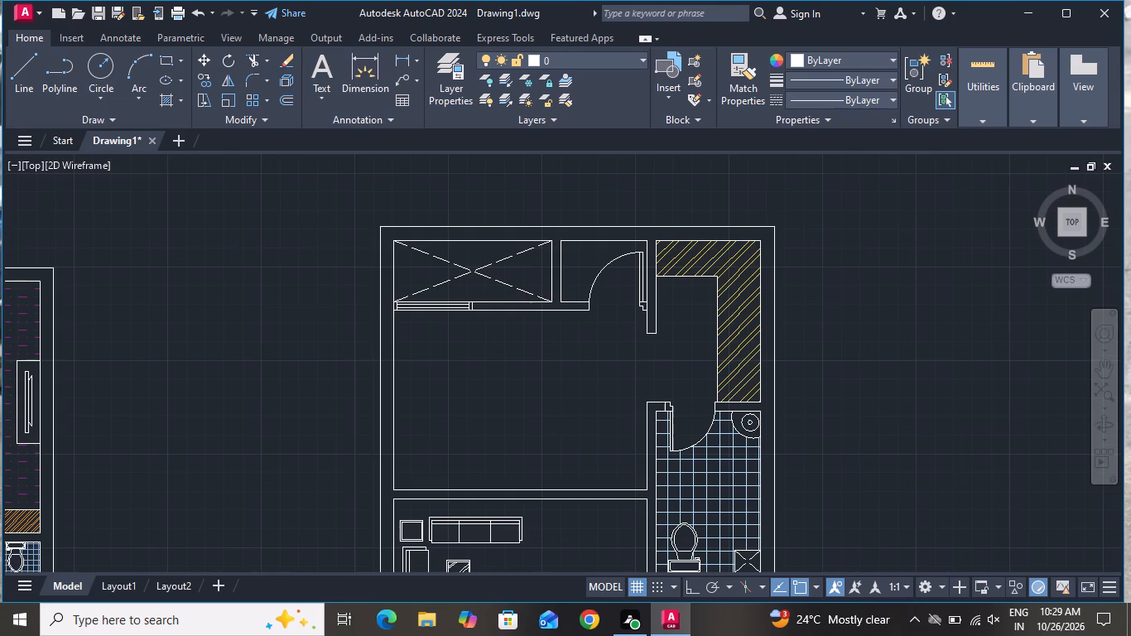
pyautogui.click(159, 61)
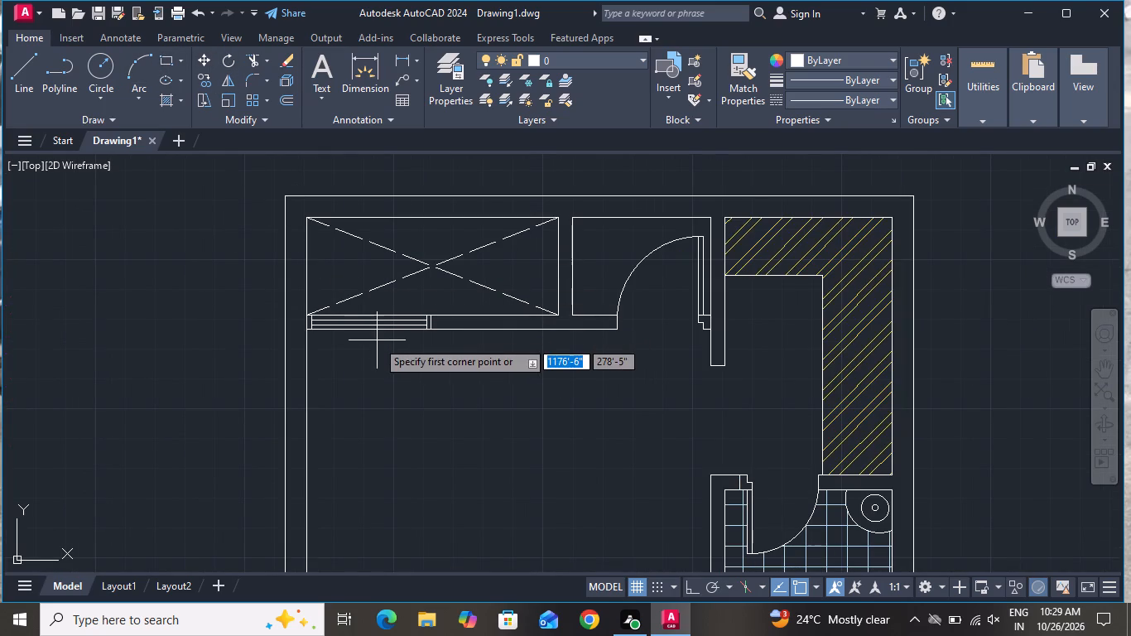
pyautogui.click(370, 330)
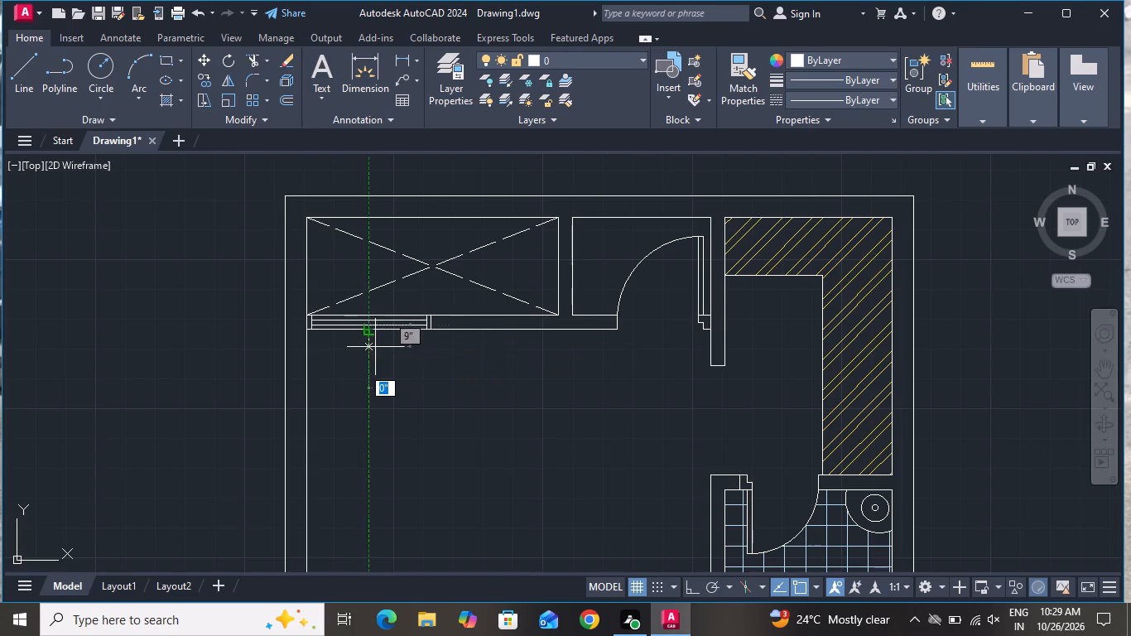
pyautogui.click(503, 496)
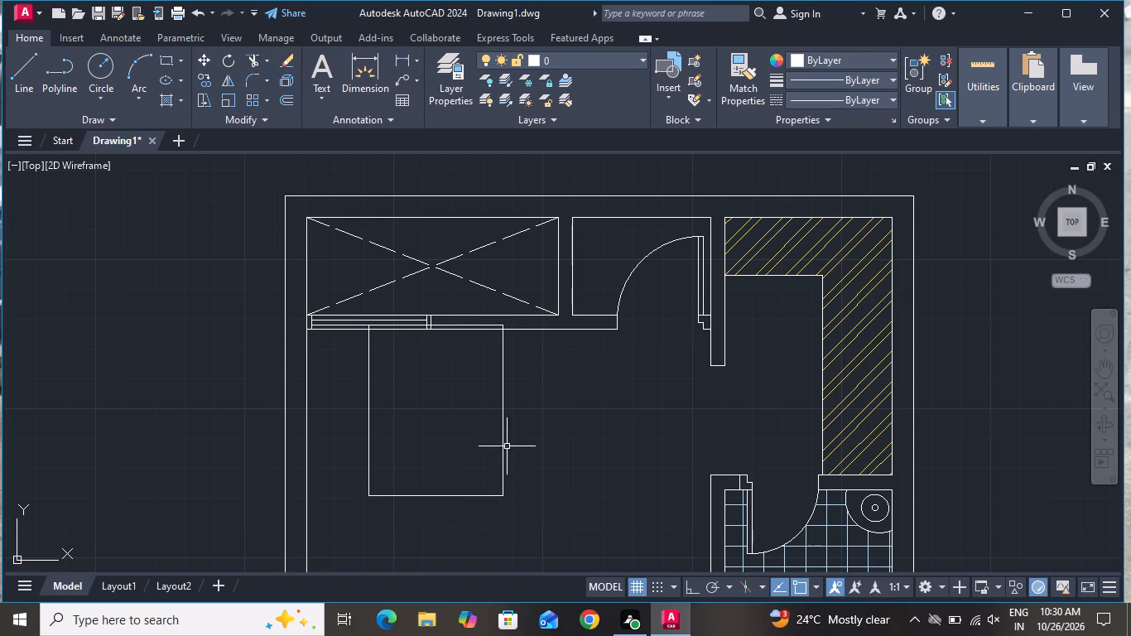
# Draw a horizontal line across the bed rectangle, about a third of its length below the head end.
pyautogui.click(28, 75)
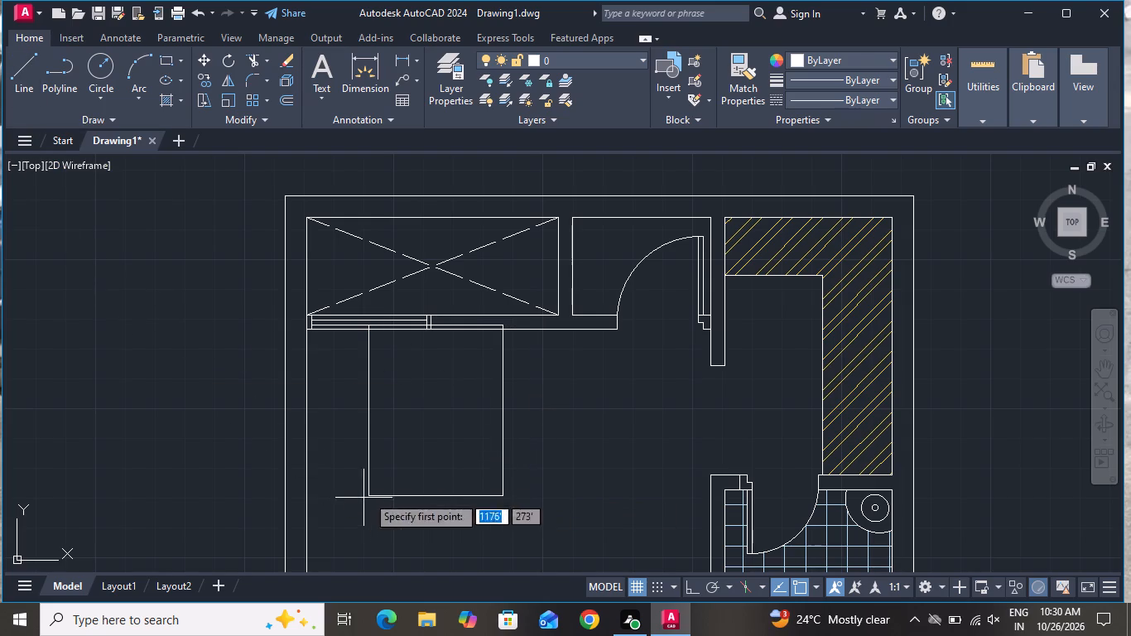
pyautogui.click(368, 383)
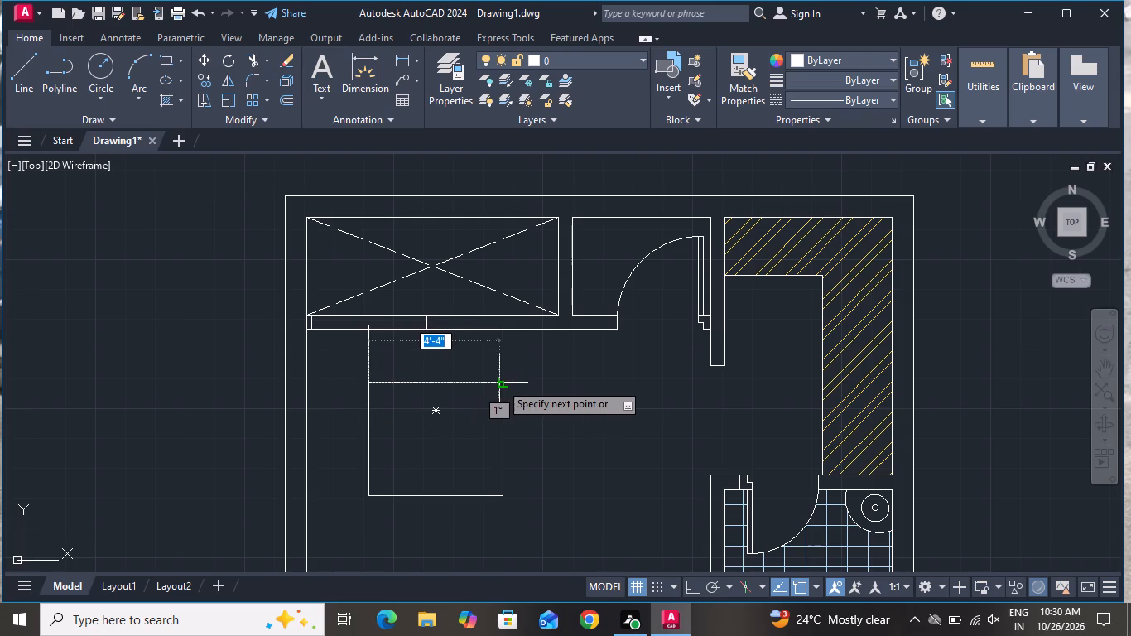
pyautogui.click(503, 384)
pyautogui.rightClick(499, 387)
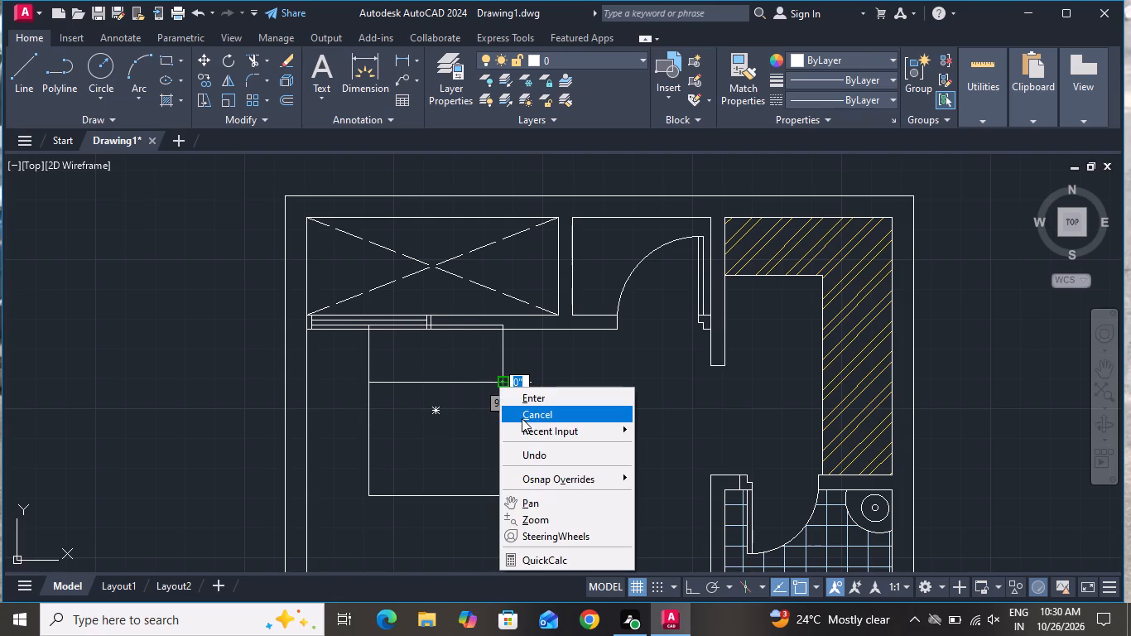
pyautogui.click(522, 418)
# Draw two vertical lines from the bed's cross line to its foot edge, dividing the lower part into three strips.
pyautogui.click(23, 84)
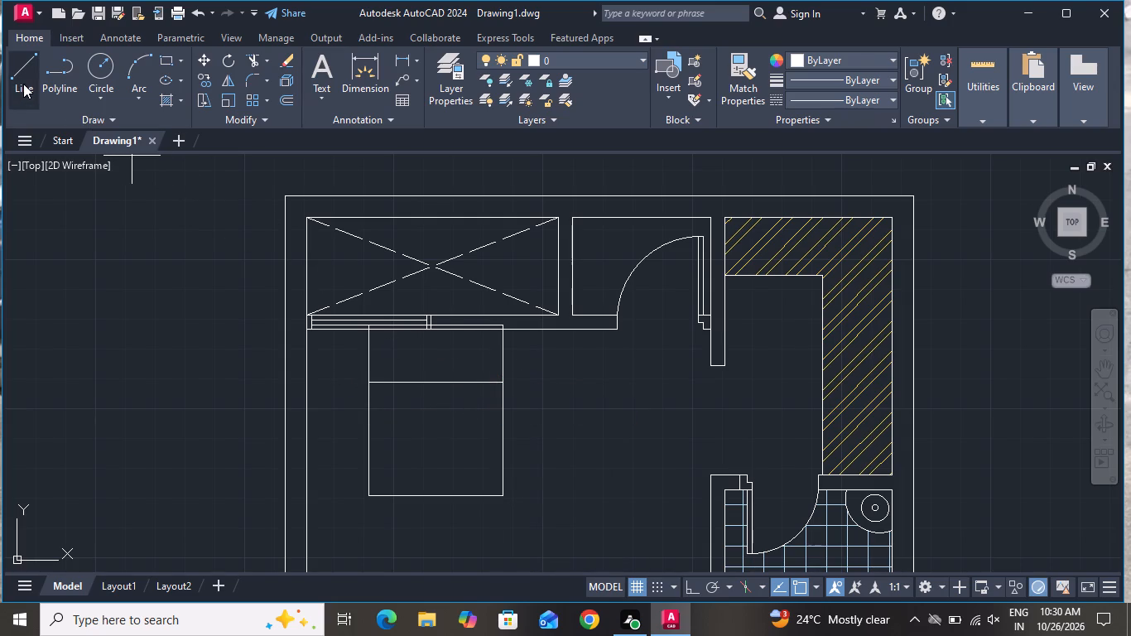
pyautogui.click(407, 380)
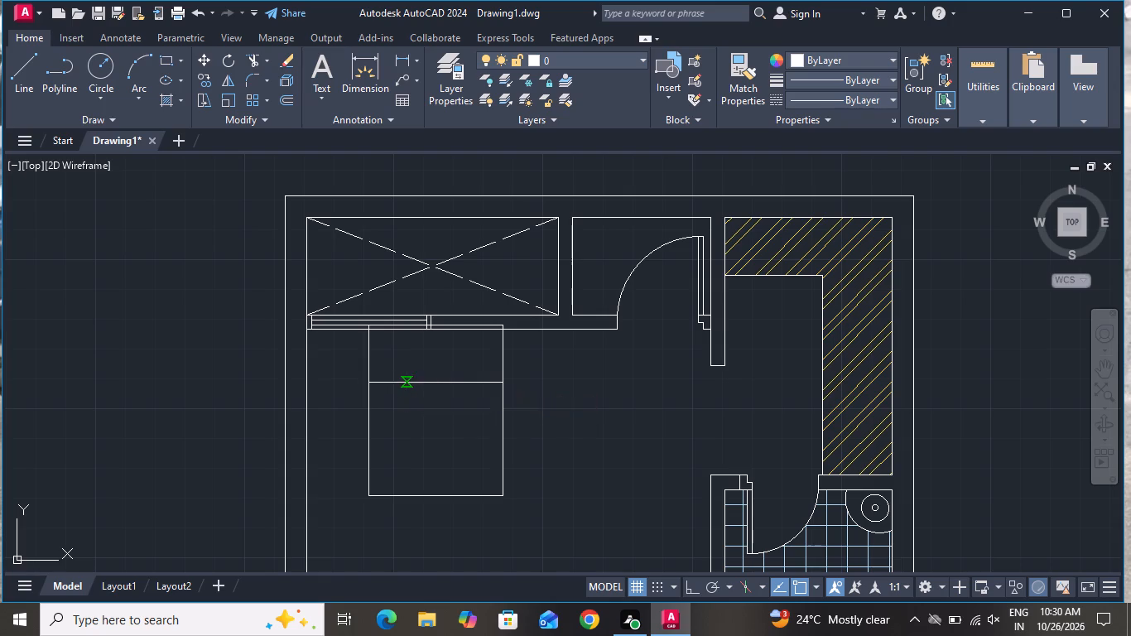
pyautogui.click(401, 493)
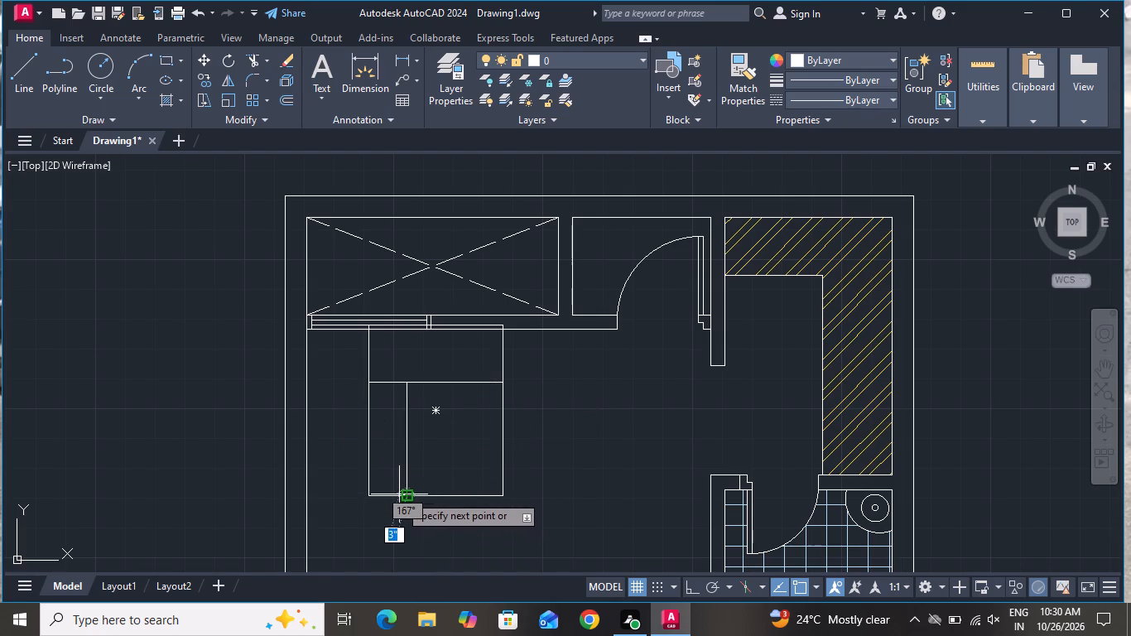
pyautogui.rightClick(399, 495)
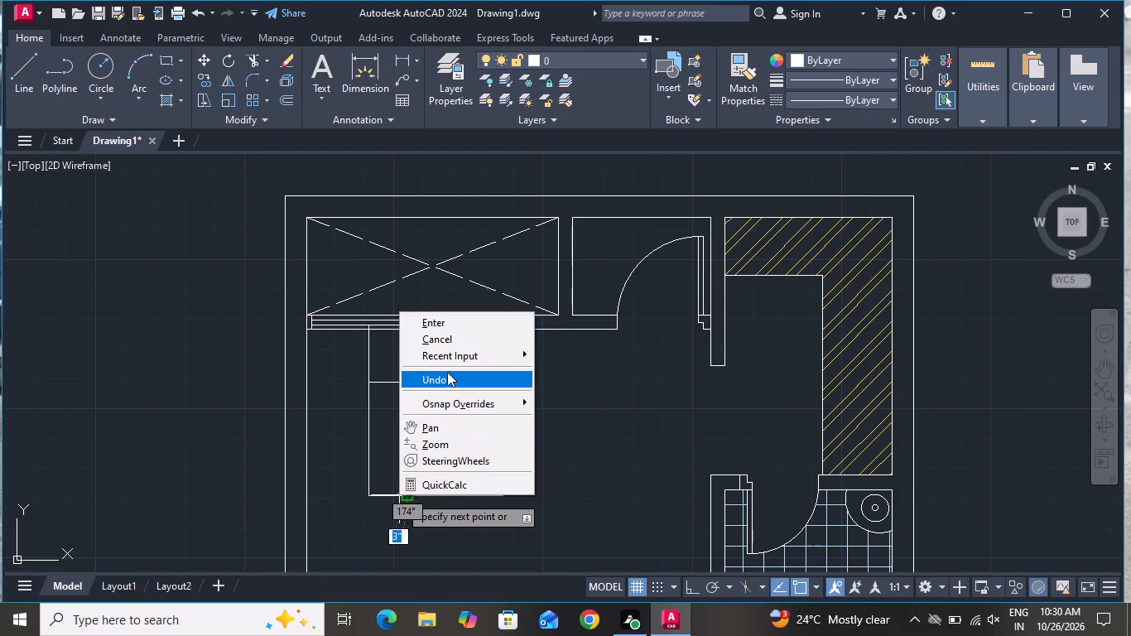
pyautogui.click(448, 340)
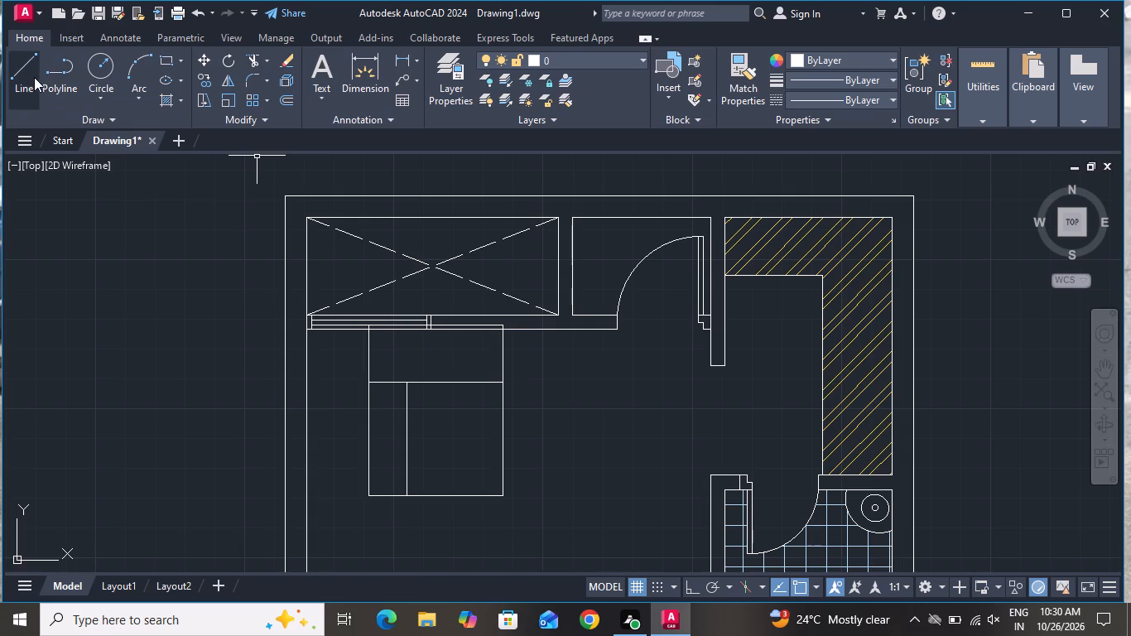
pyautogui.click(33, 75)
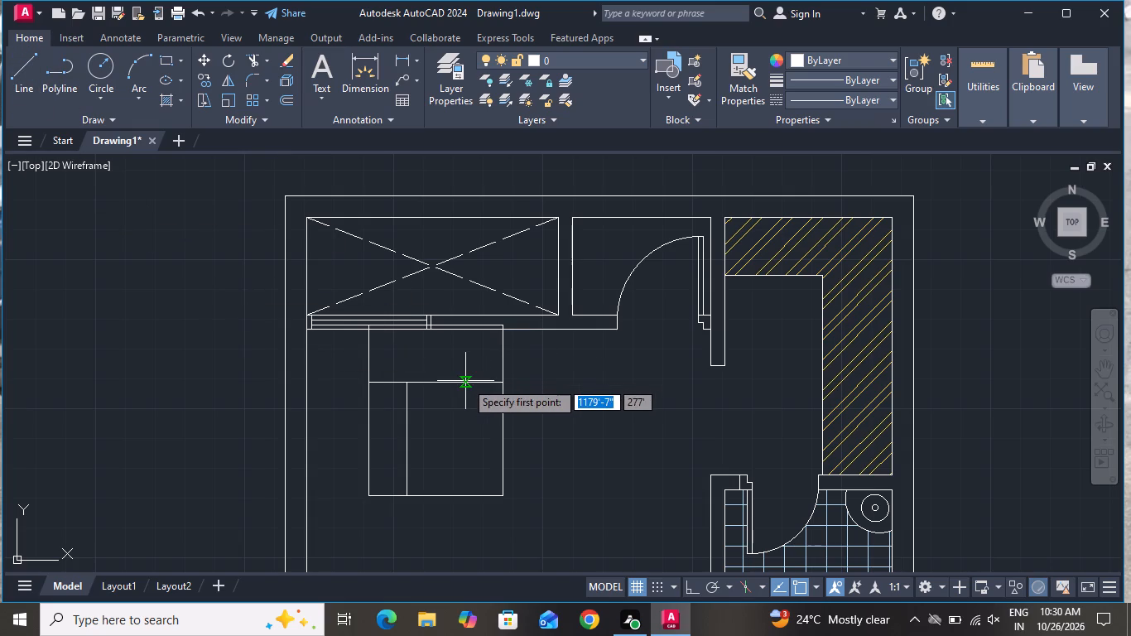
pyautogui.click(465, 381)
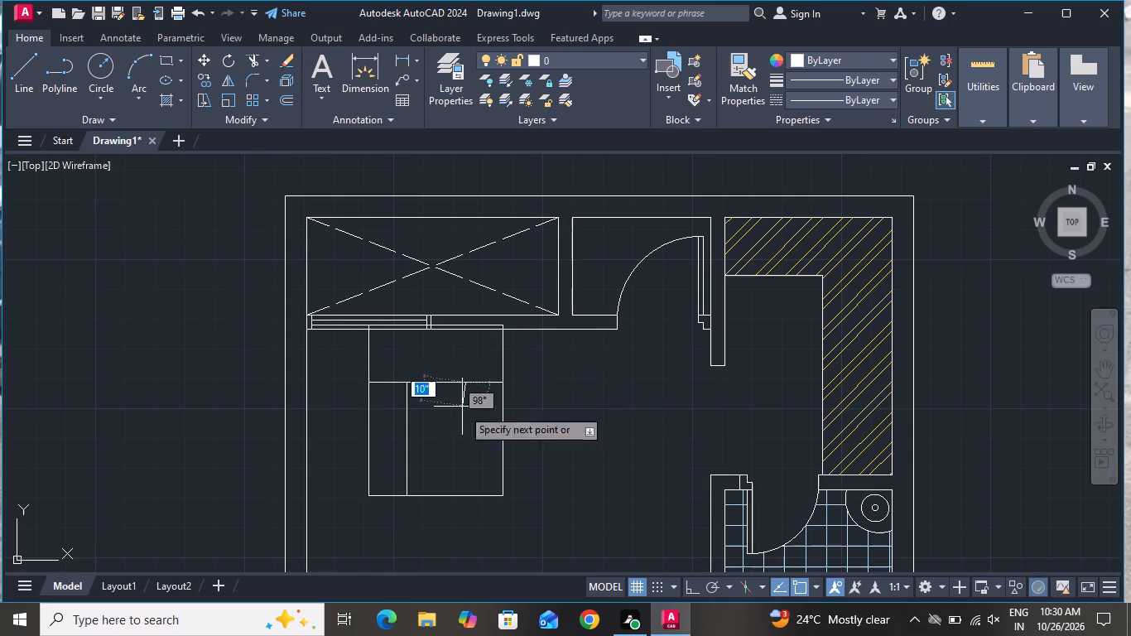
pyautogui.click(464, 495)
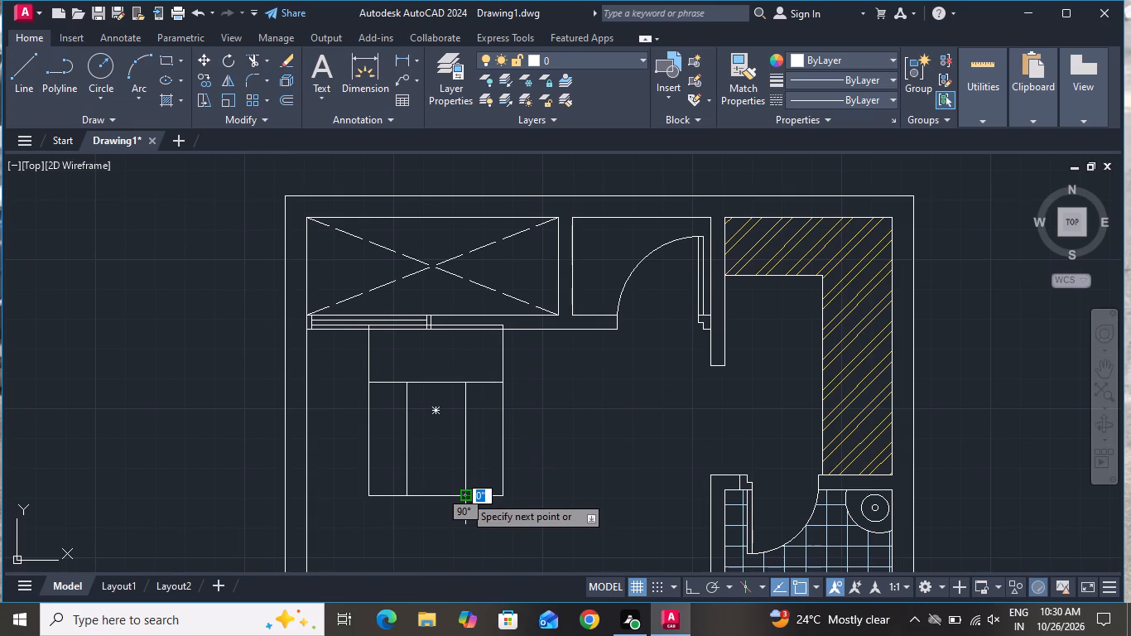
pyautogui.rightClick(464, 494)
pyautogui.click(501, 323)
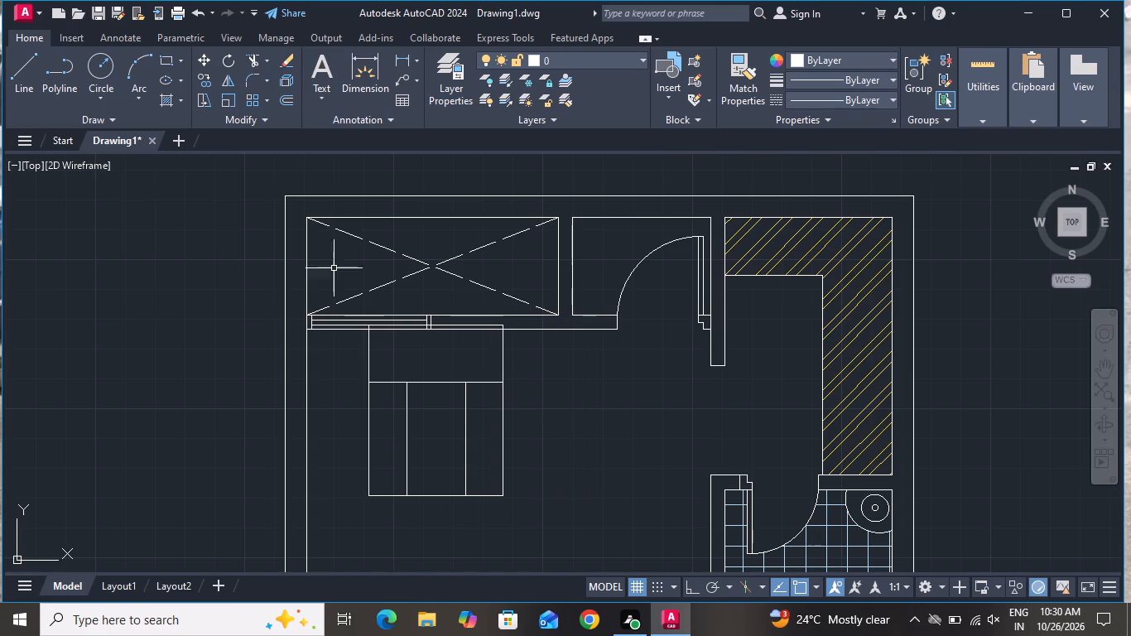
# Draw a small pillow rectangle about 10" deep in the left half of the bed's head section.
pyautogui.click(166, 52)
pyautogui.scroll(1, 372, 312)
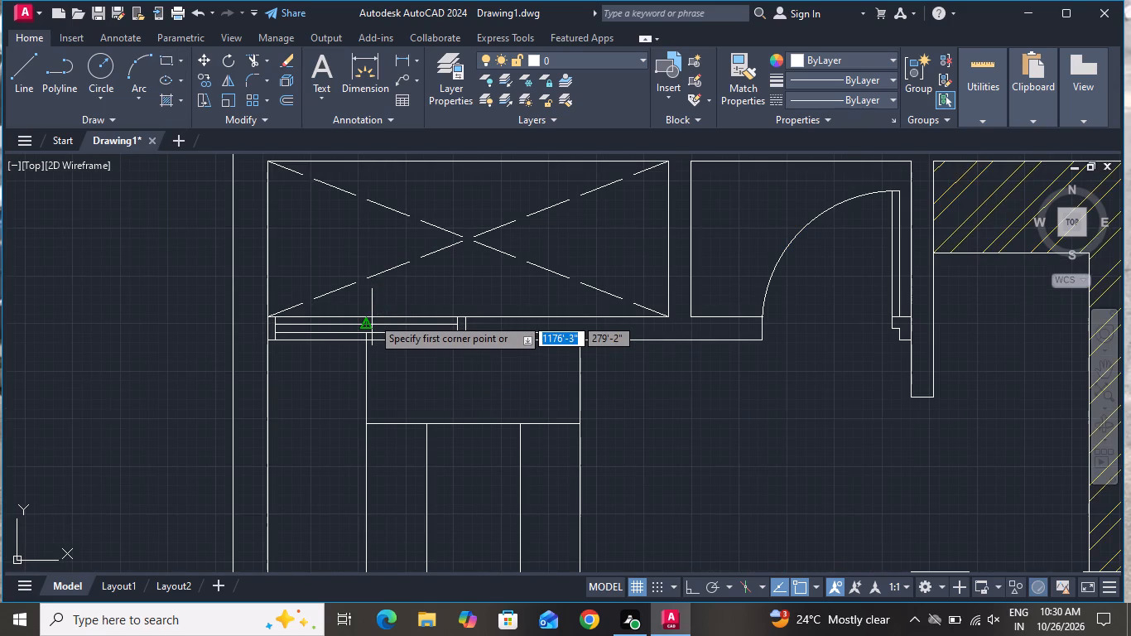
pyautogui.click(392, 364)
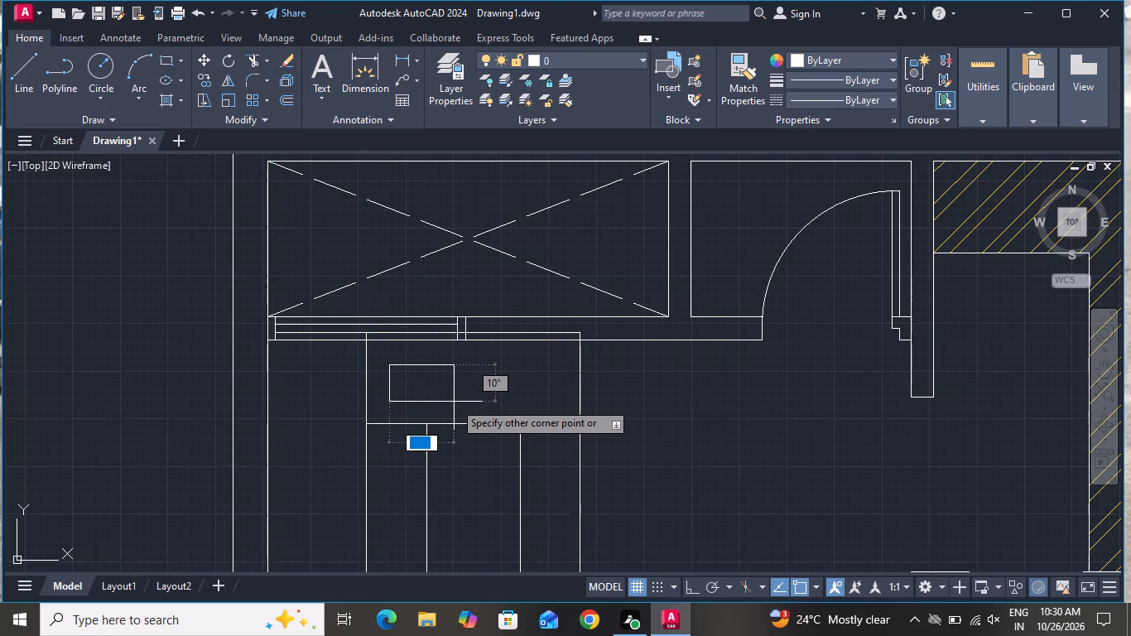
pyautogui.click(454, 402)
# Copy the pillow rectangle about 2'-6" horizontally into the other half of the bed's head section.
pyautogui.click(453, 395)
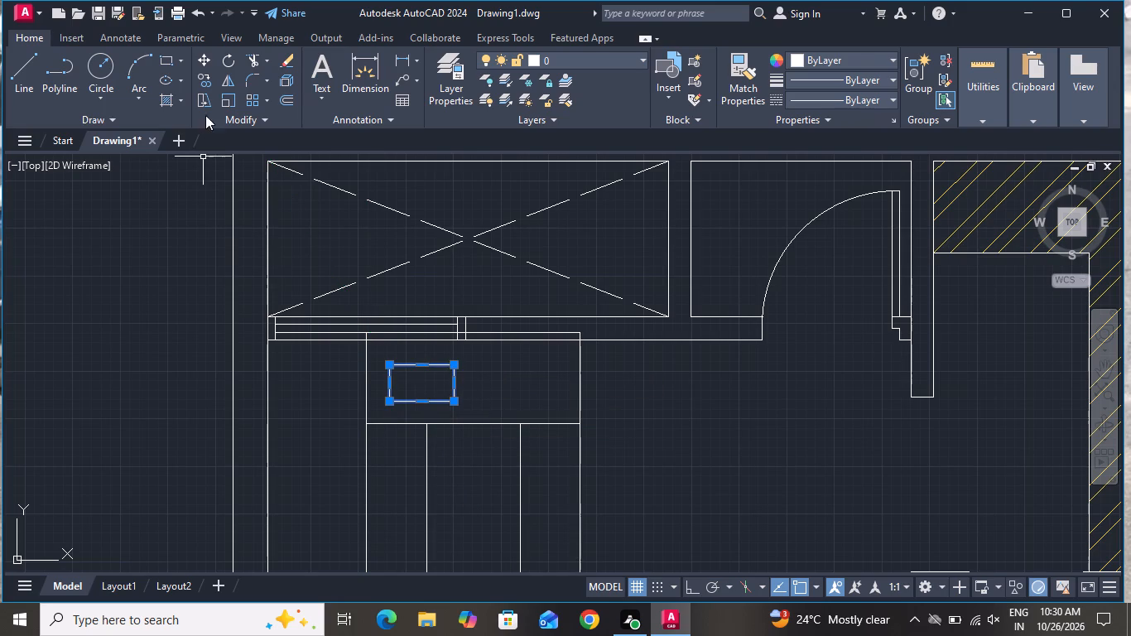
pyautogui.click(205, 76)
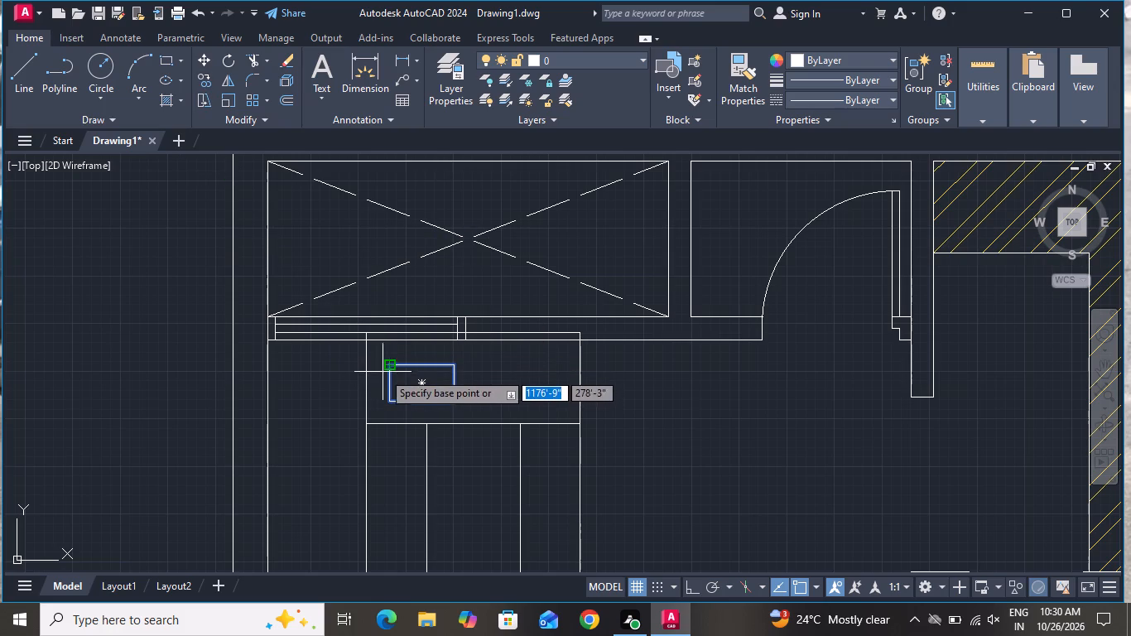
pyautogui.click(383, 373)
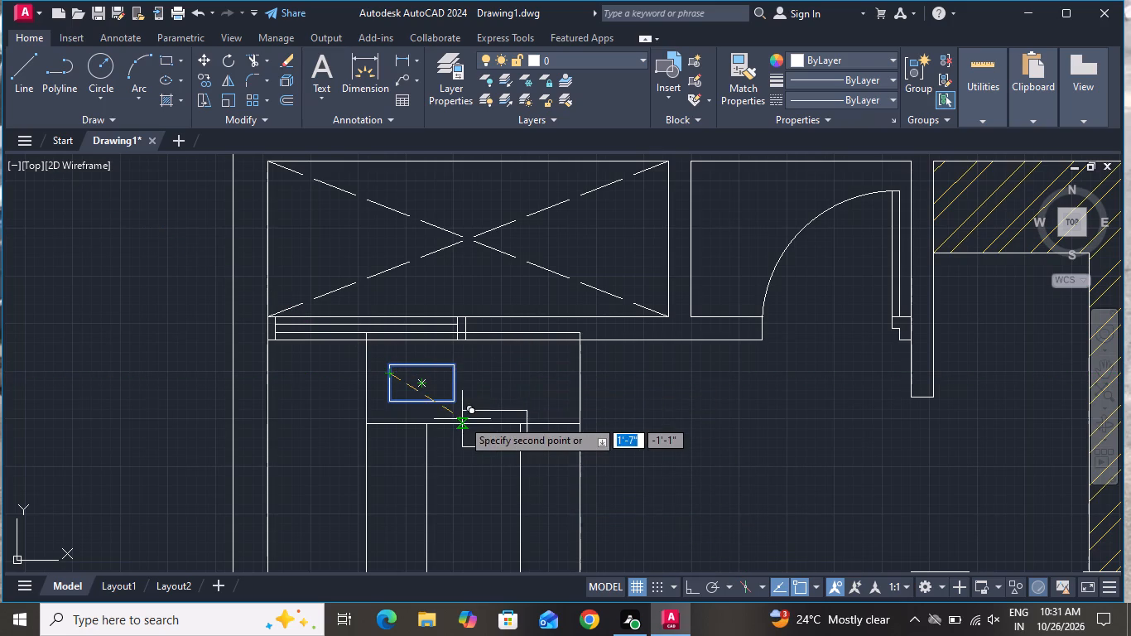
pyautogui.scroll(2, 508, 362)
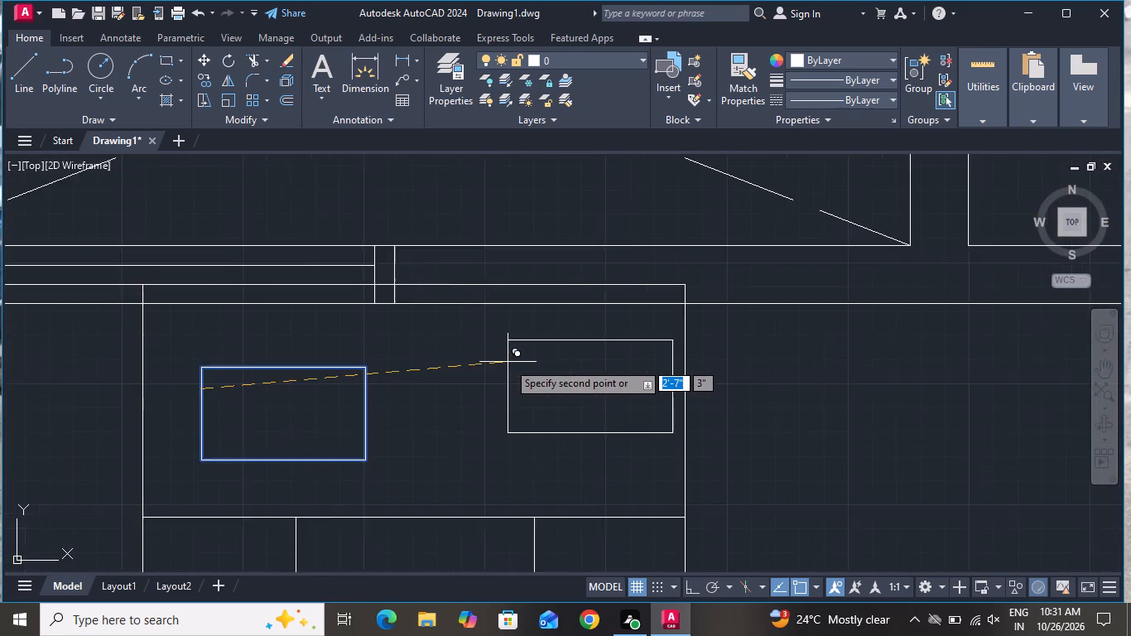
pyautogui.scroll(1, 508, 362)
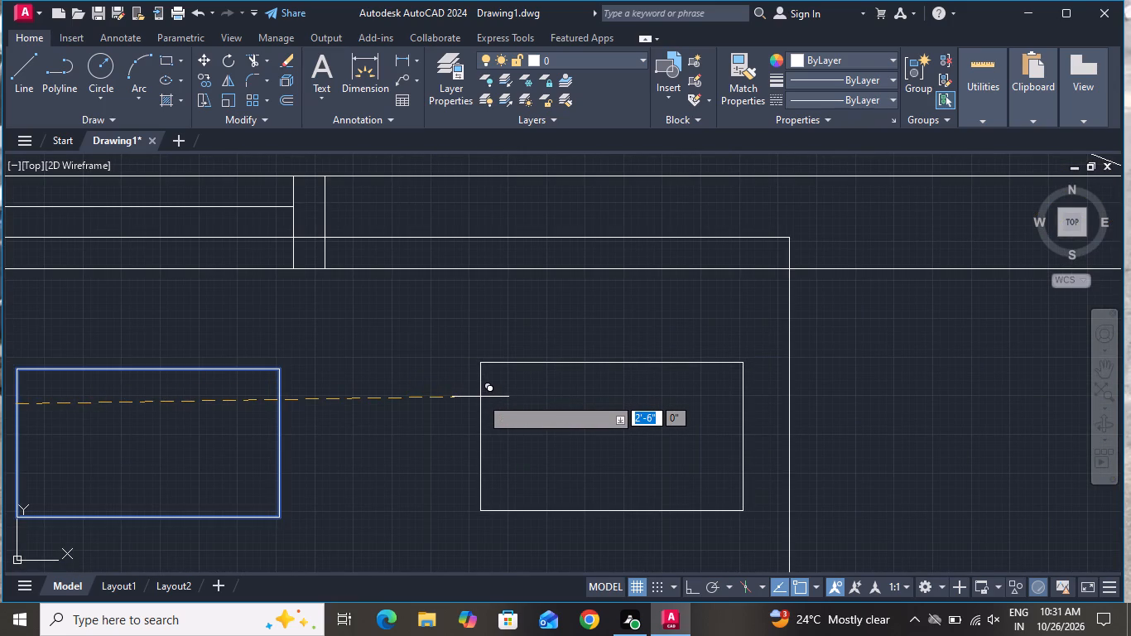
pyautogui.click(477, 407)
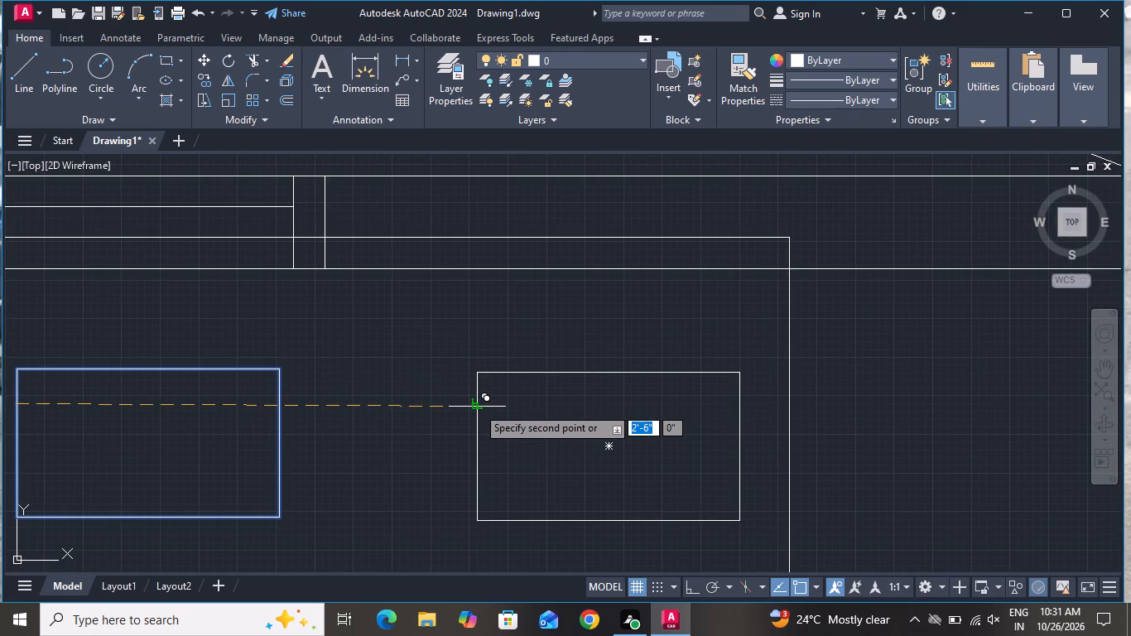
pyautogui.rightClick(477, 407)
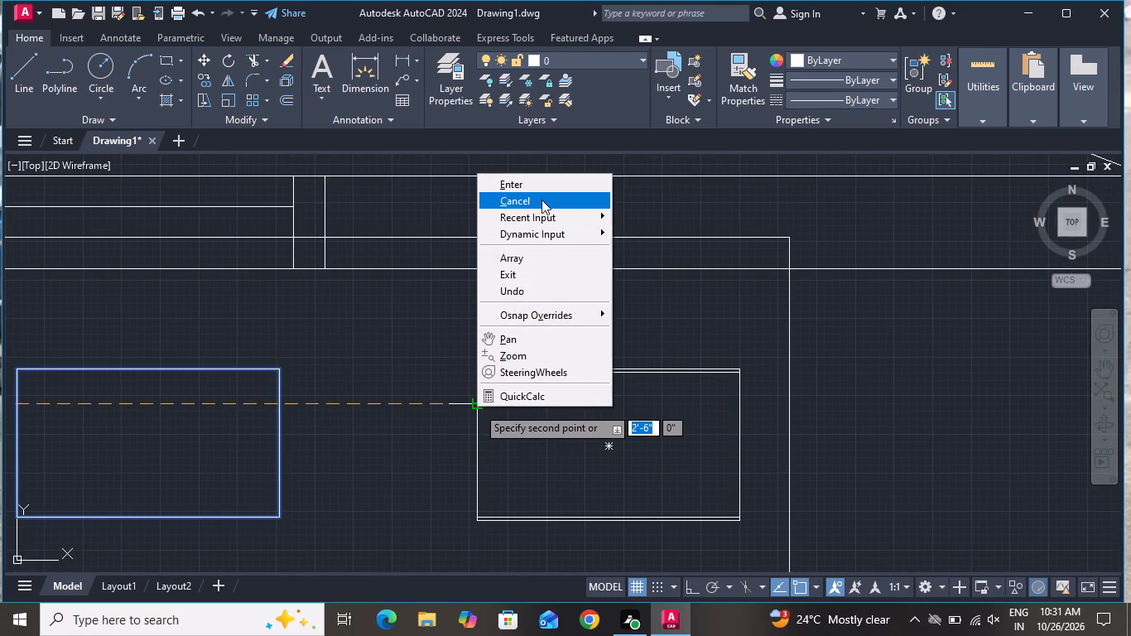
pyautogui.click(541, 200)
# Draw a bedside table rectangle about 1'-1" by 1' beside the bed's head, on the door side just below the wall.
pyautogui.scroll(-4, 531, 434)
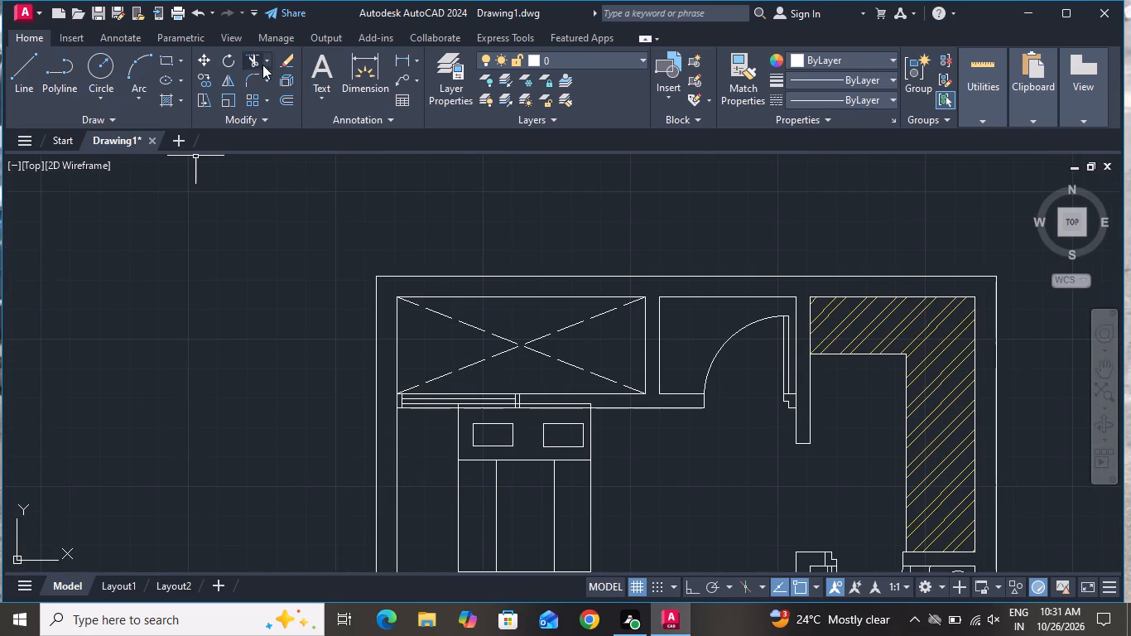
pyautogui.click(161, 56)
pyautogui.scroll(1, 633, 460)
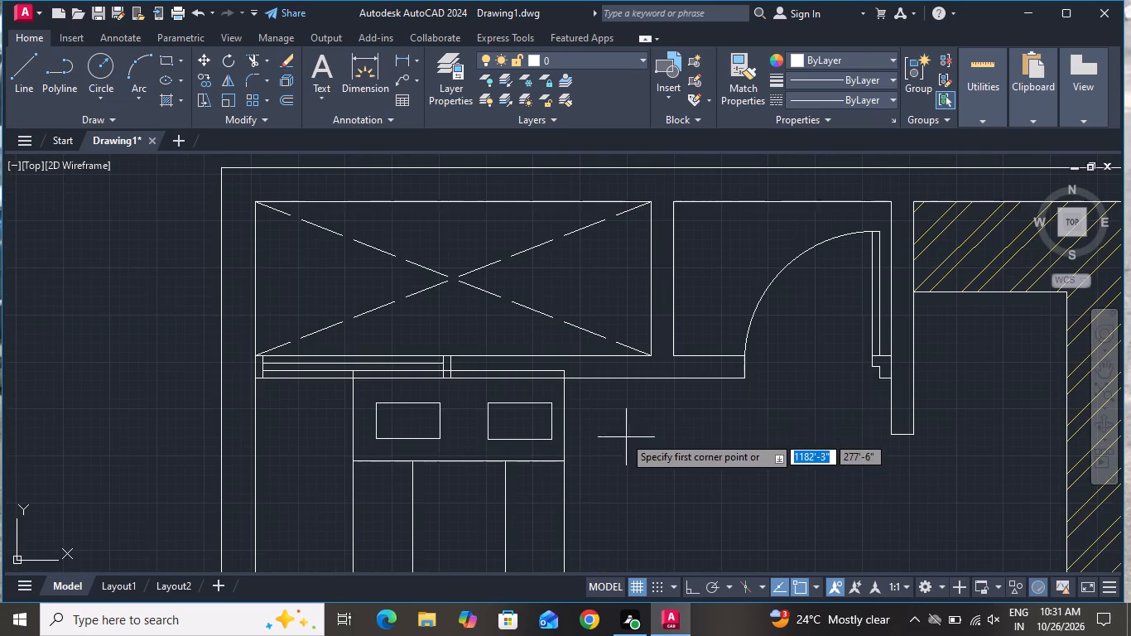
pyautogui.scroll(1, 602, 407)
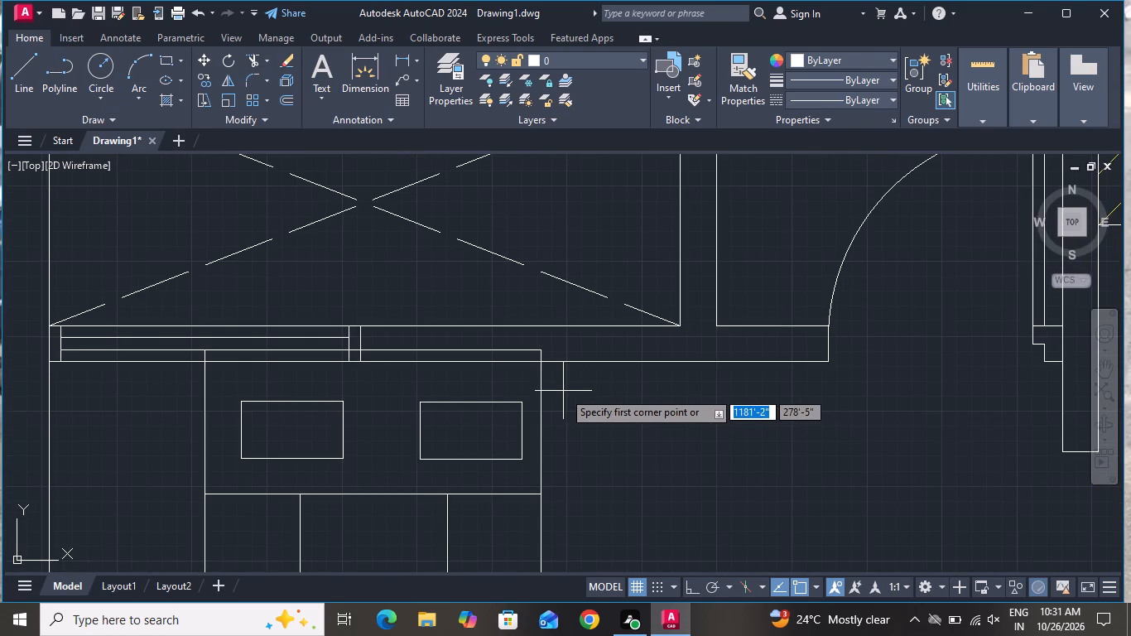
pyautogui.click(574, 380)
pyautogui.click(651, 454)
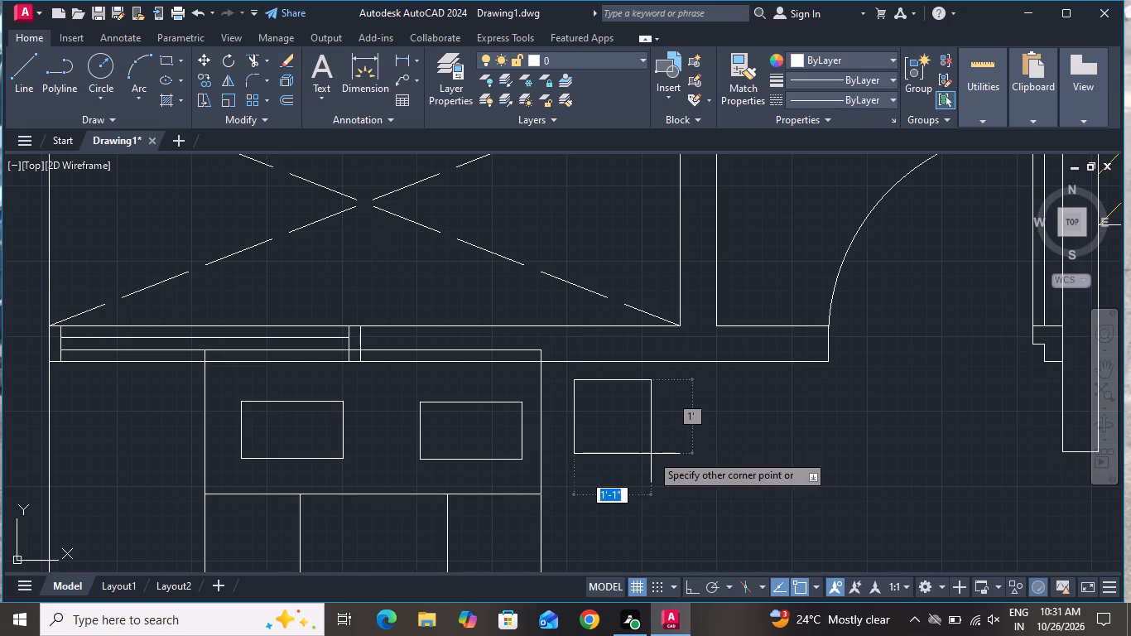
# Move the bed with its pillows and strip lines down about 2" so its head edge meets the wall's lower line.
pyautogui.click(538, 347)
pyautogui.click(516, 349)
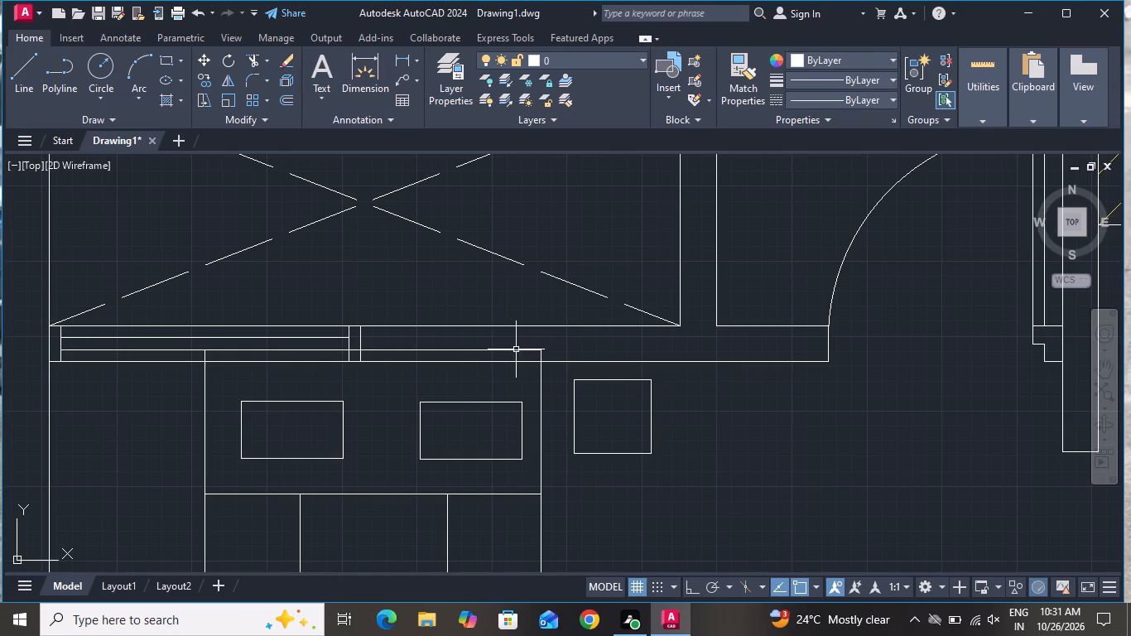
pyautogui.click(500, 350)
pyautogui.click(519, 382)
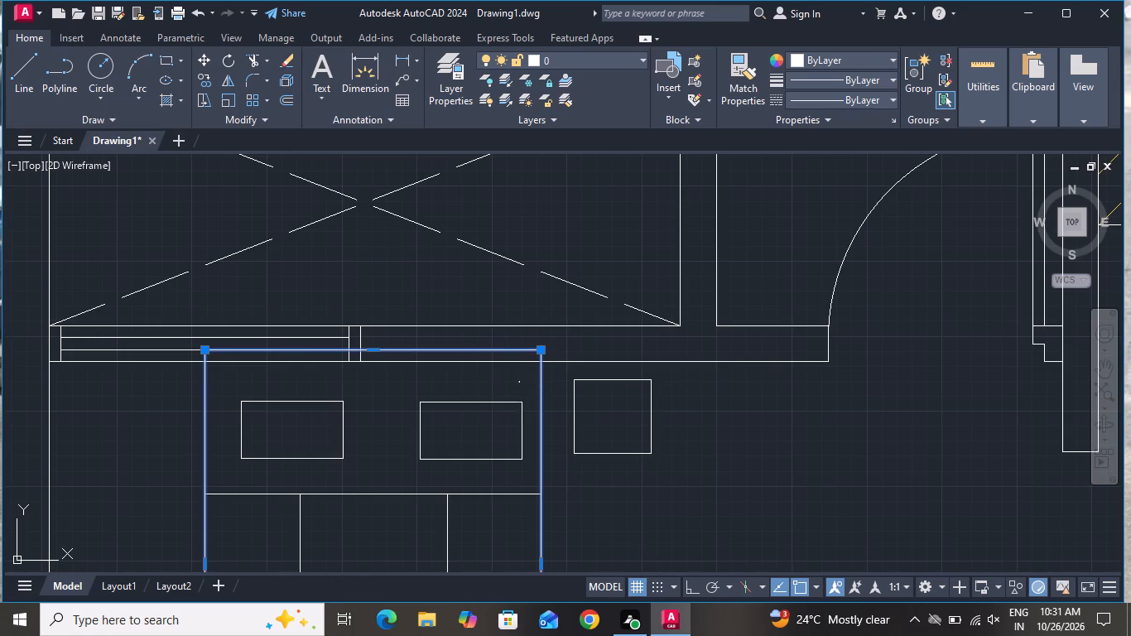
pyautogui.click(240, 534)
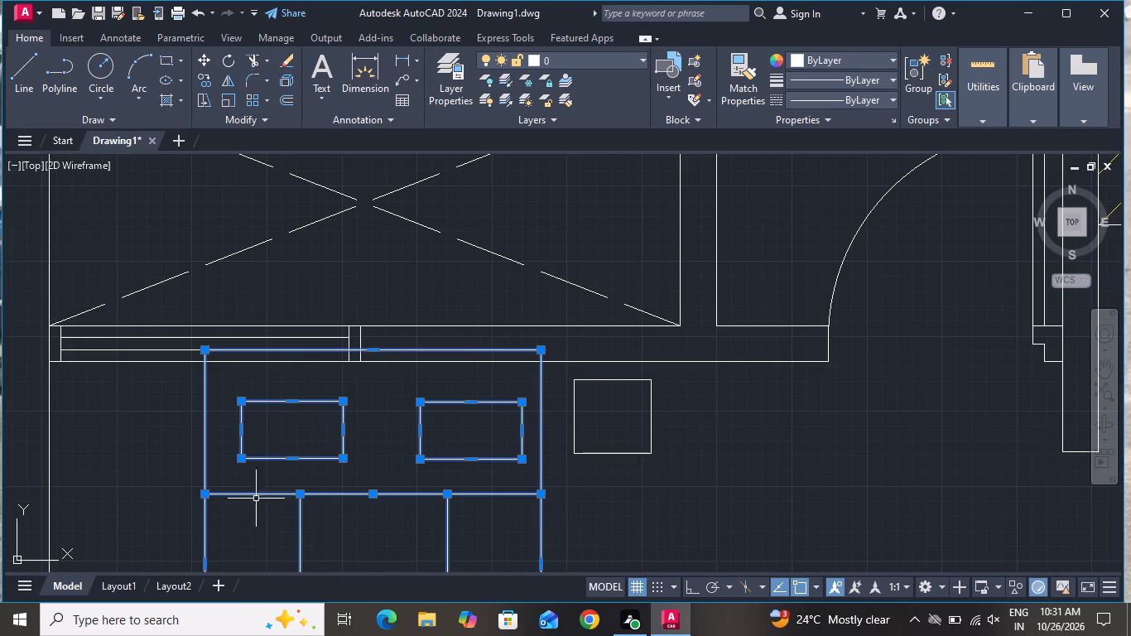
pyautogui.click(198, 60)
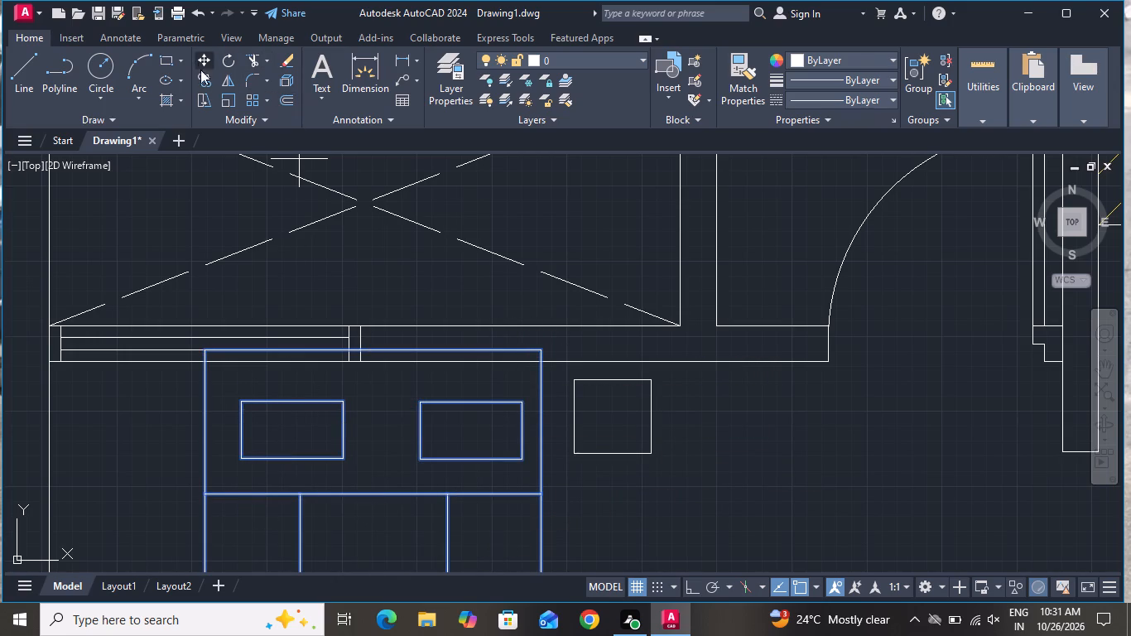
pyautogui.scroll(1, 530, 337)
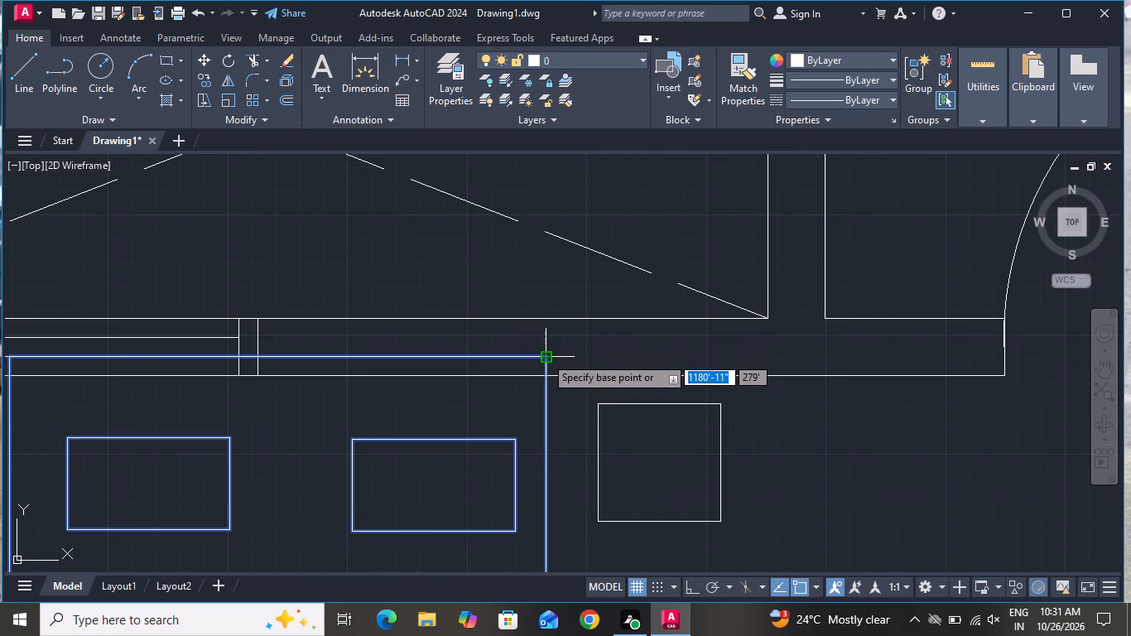
pyautogui.click(545, 354)
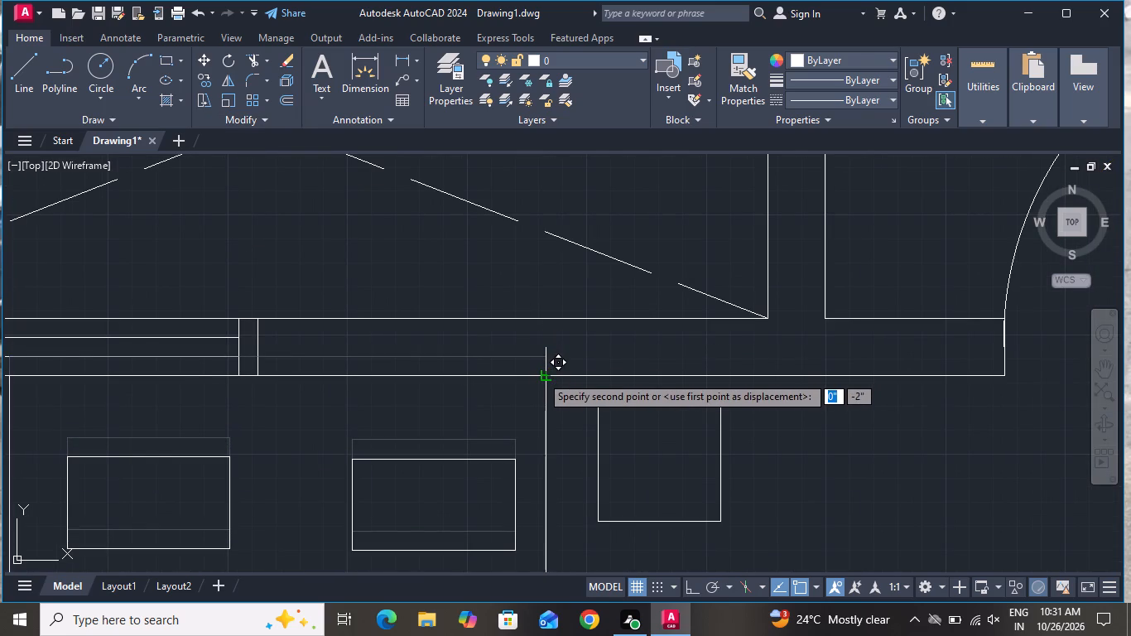
pyautogui.click(541, 374)
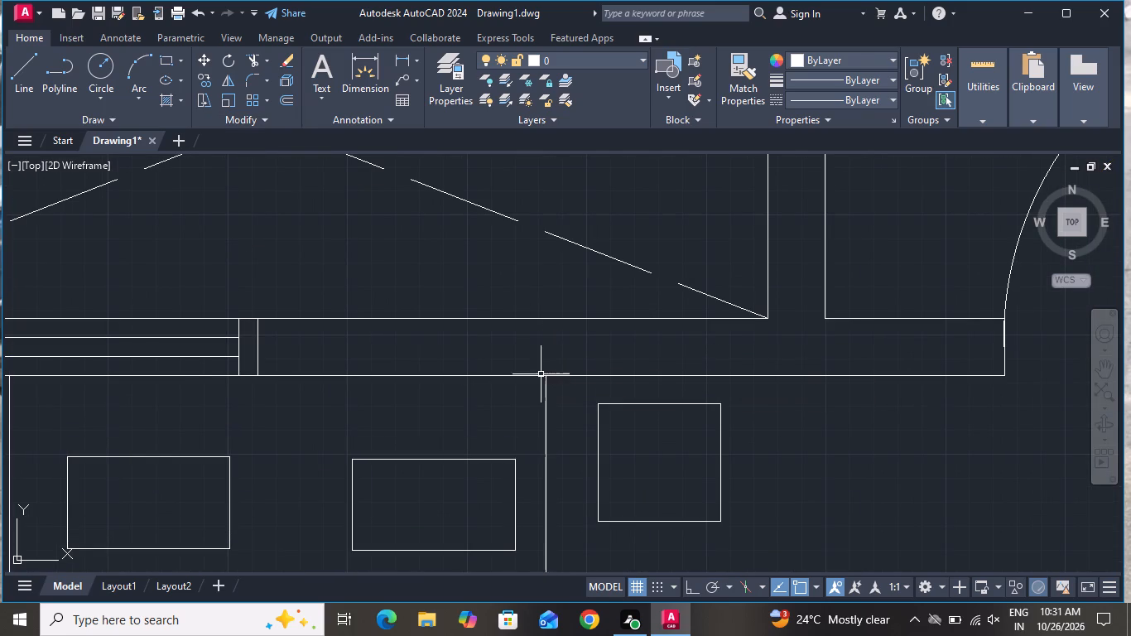
pyautogui.scroll(-1, 548, 383)
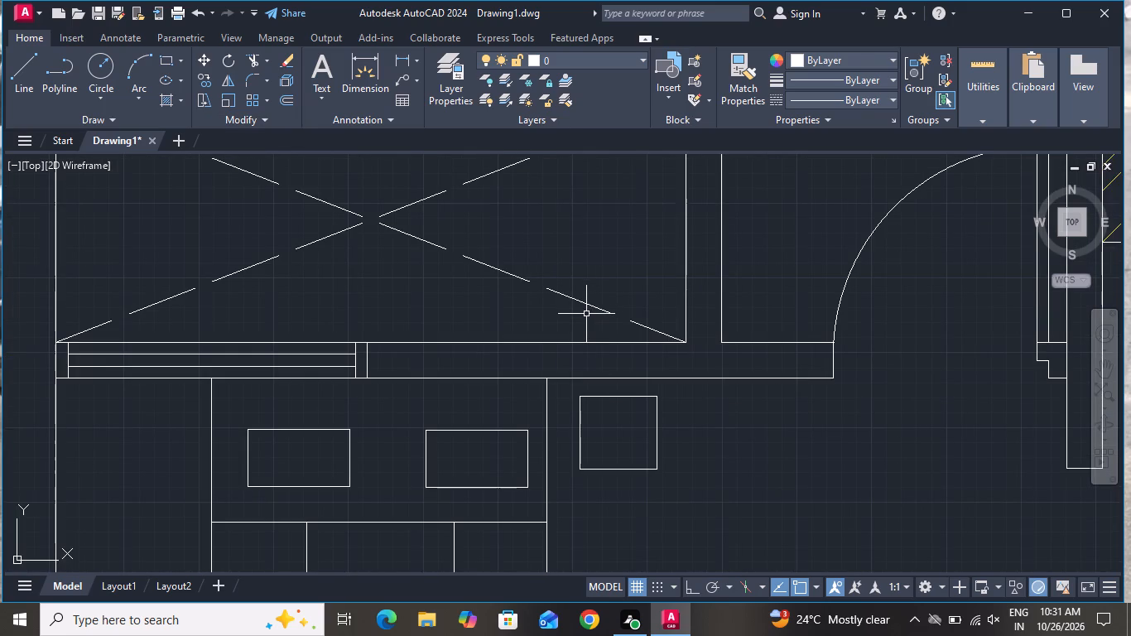
# Offset the bedside table rectangle 1" inward.
pyautogui.press('i')
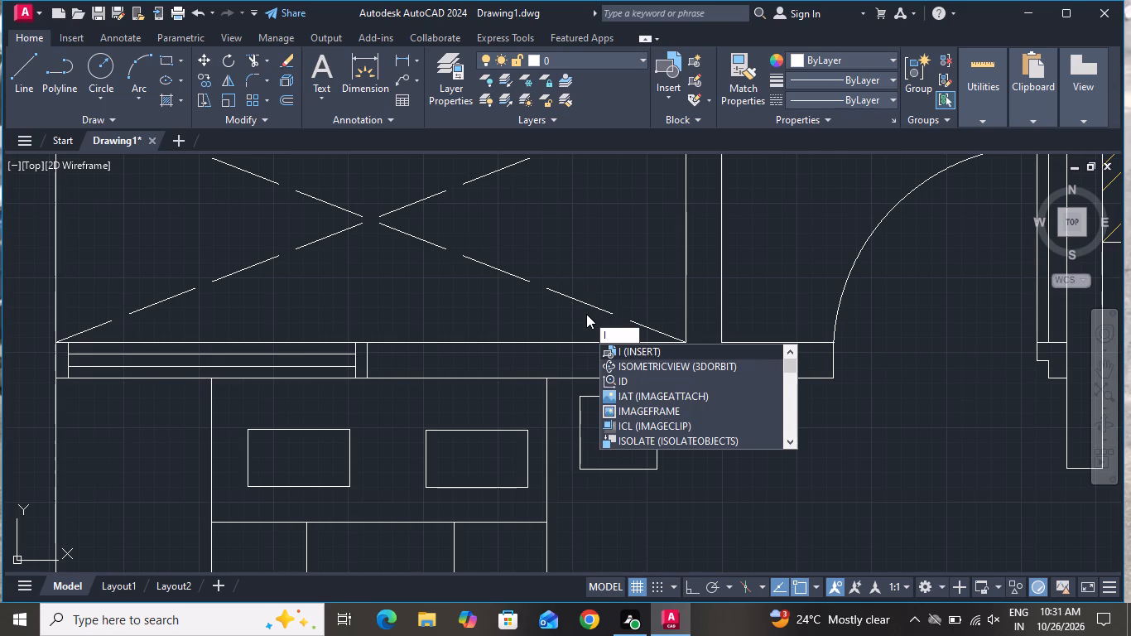
pyautogui.press('BackSpace')
pyautogui.write('O')
pyautogui.press('space')
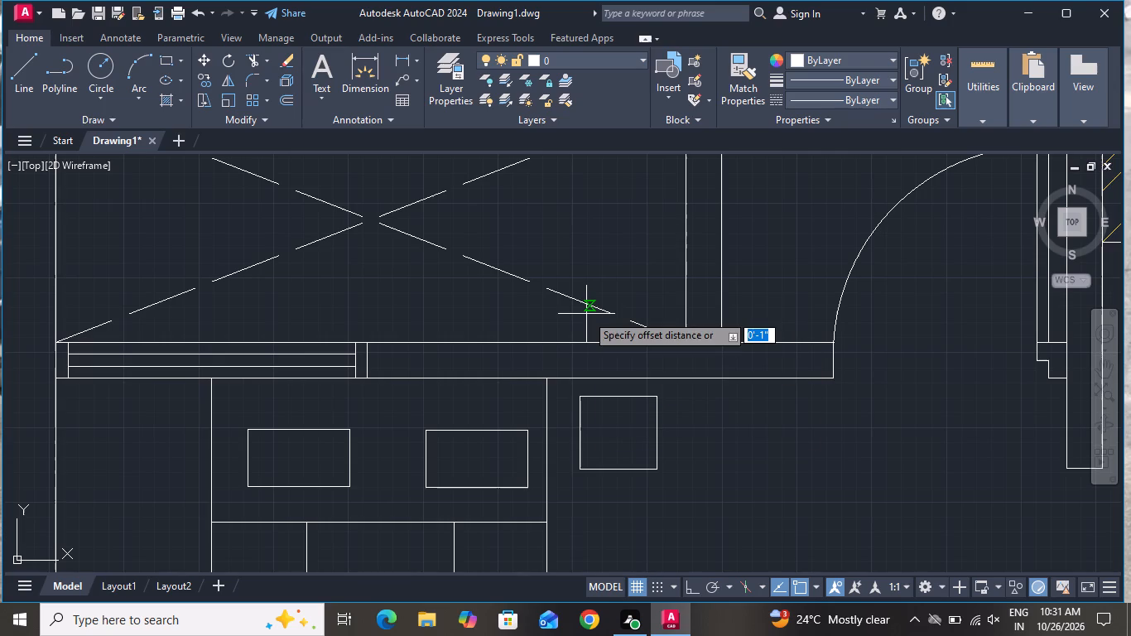
pyautogui.press('1')
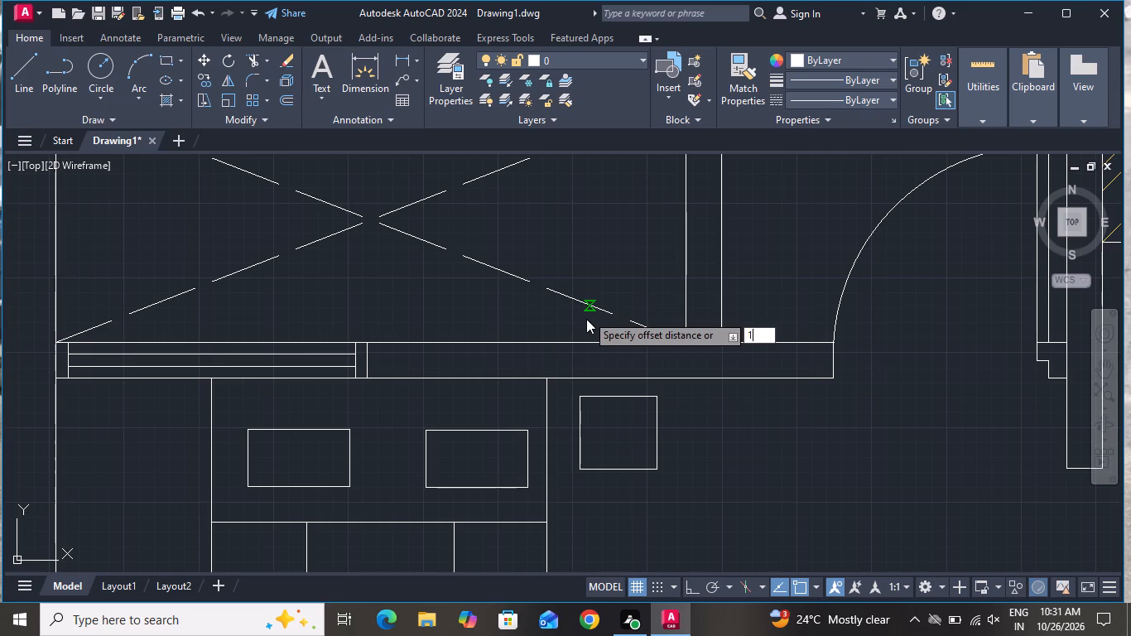
pyautogui.hotkey('shift', '"')
pyautogui.press('Return')
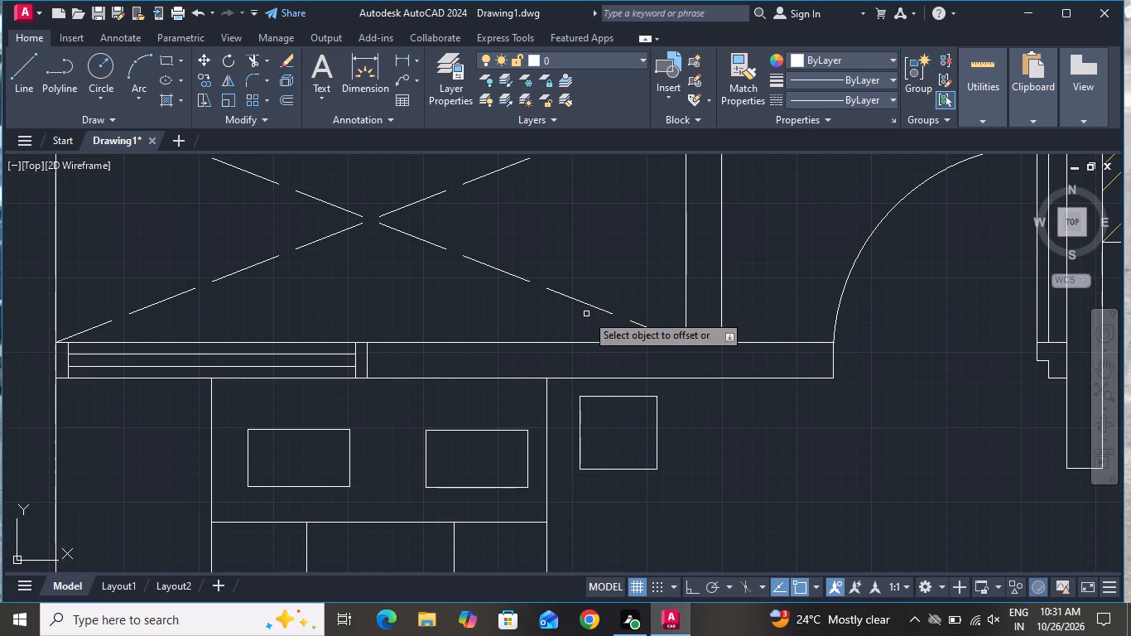
pyautogui.click(609, 395)
pyautogui.click(609, 422)
pyautogui.rightClick(610, 441)
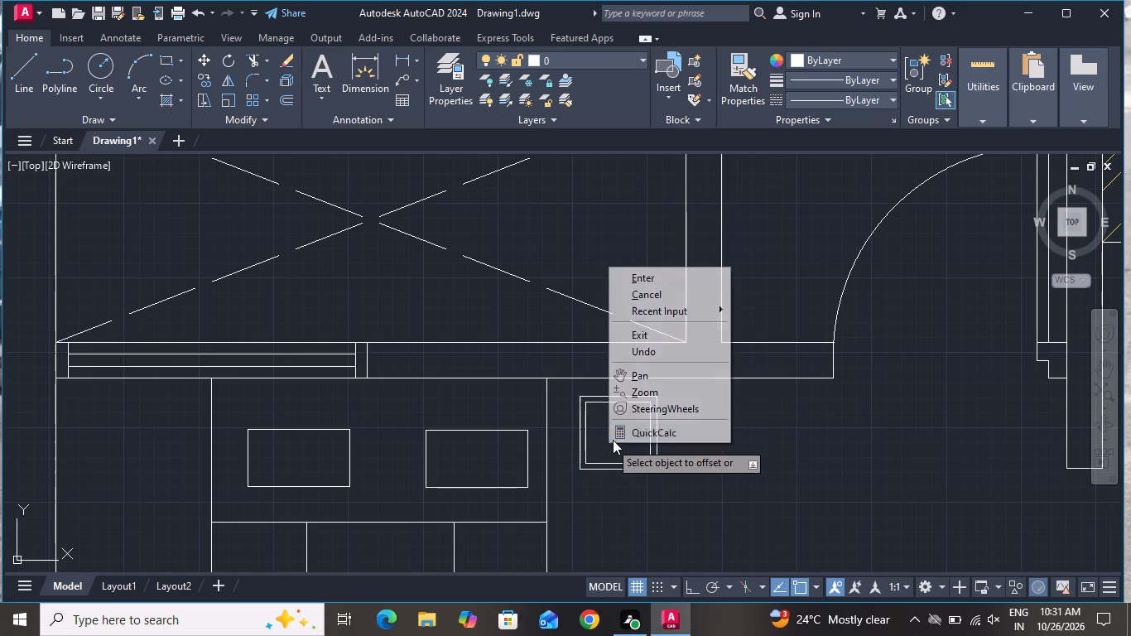
pyautogui.click(644, 282)
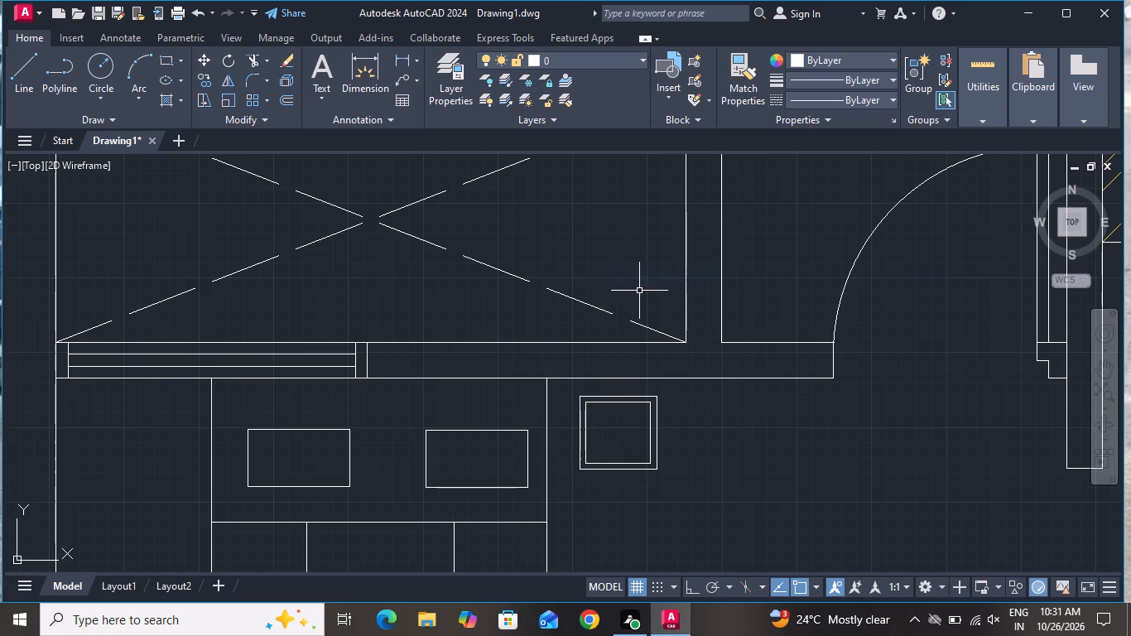
# Draw a small lamp circle centred on the bedside table, well inside the inner rectangle.
pyautogui.click(105, 52)
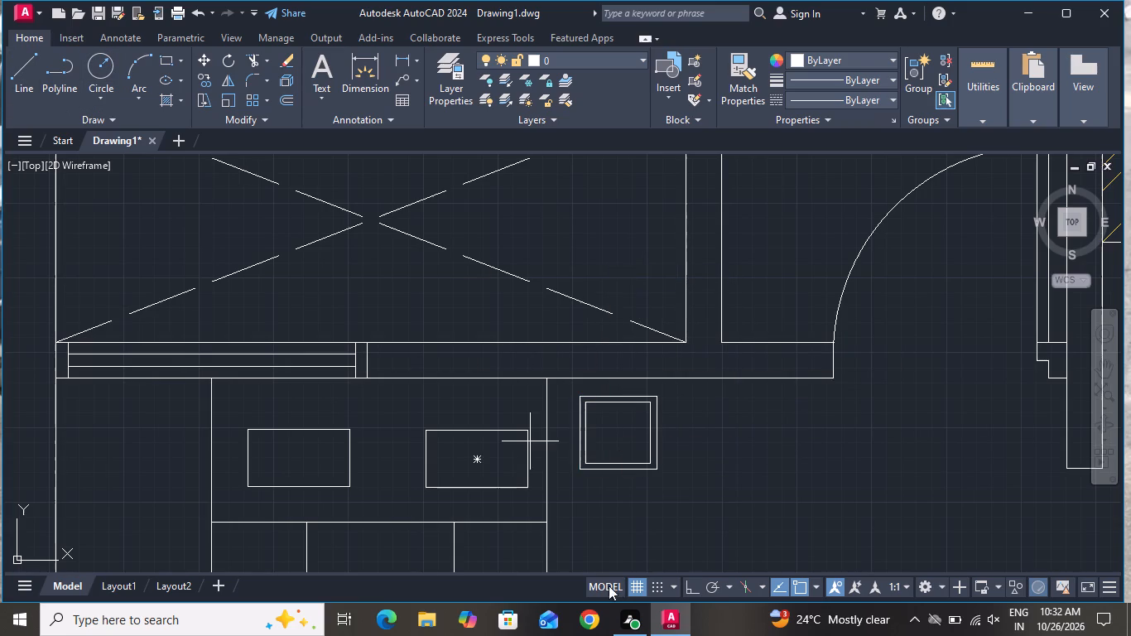
pyautogui.scroll(-1, 639, 458)
pyautogui.scroll(3, 625, 444)
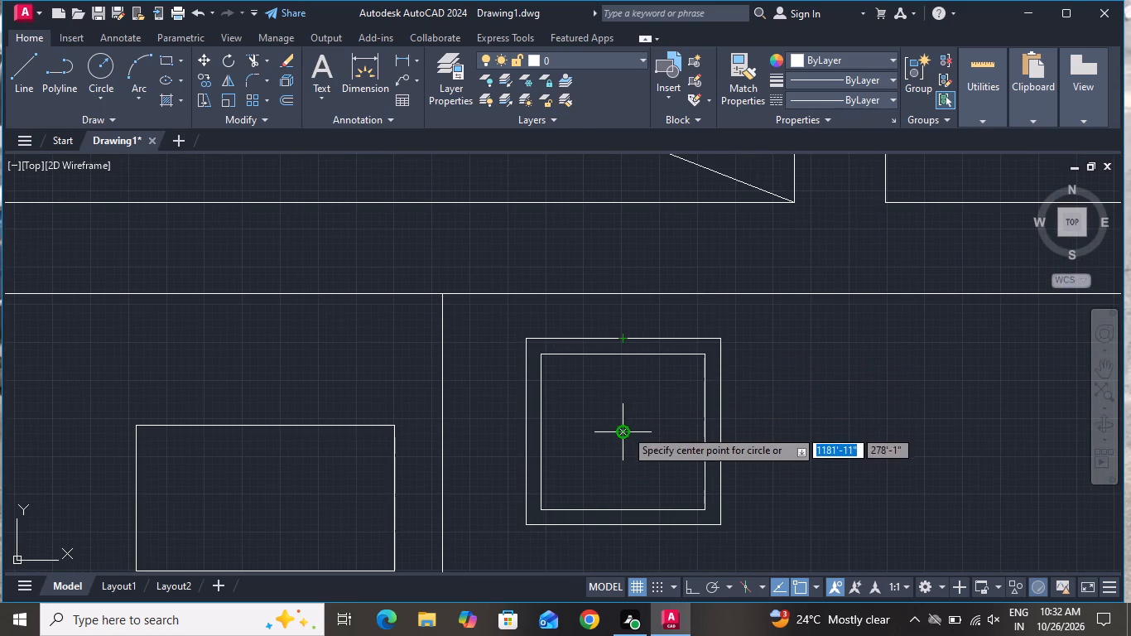
pyautogui.click(625, 429)
pyautogui.click(633, 467)
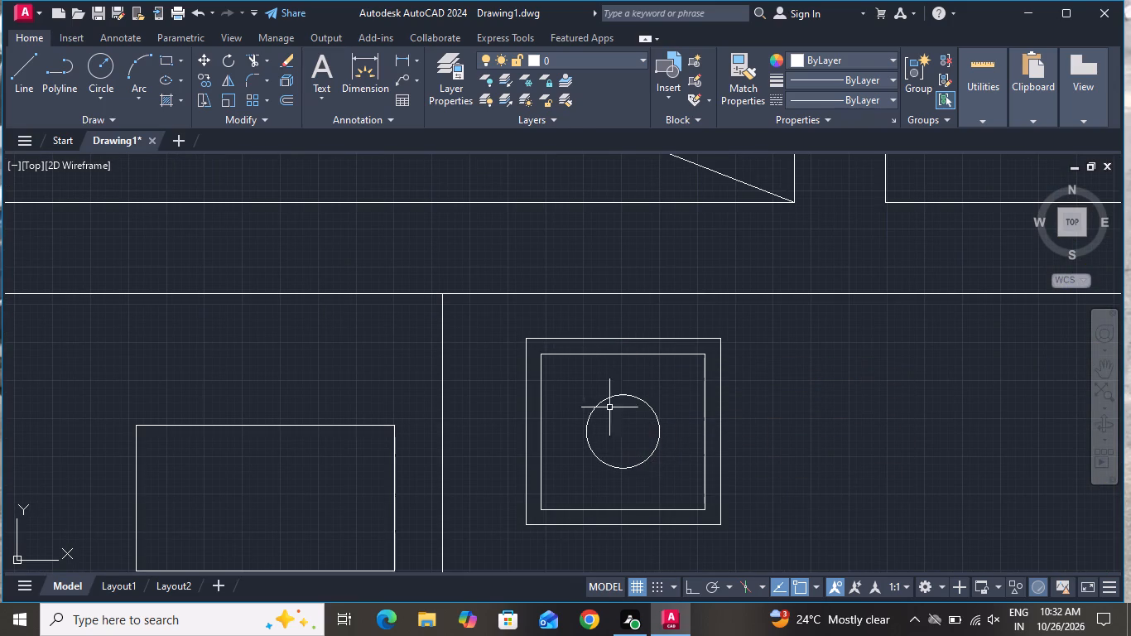
# With Ortho on, draw a horizontal line about 8" long through the lamp circle's centre, extending past both sides.
pyautogui.click(21, 75)
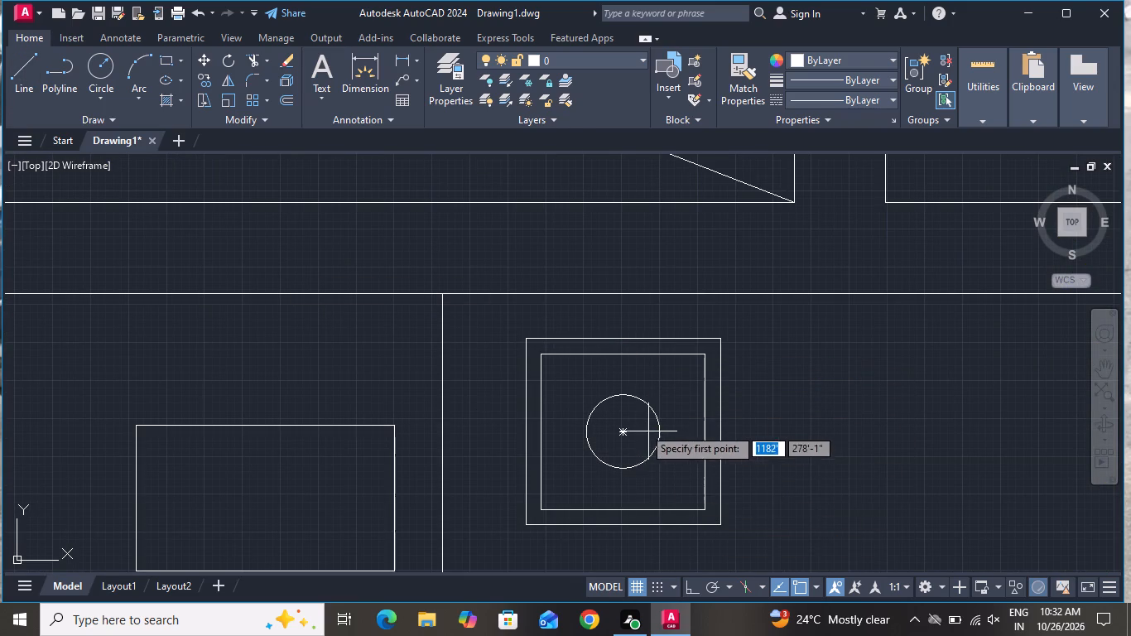
pyautogui.scroll(2, 628, 418)
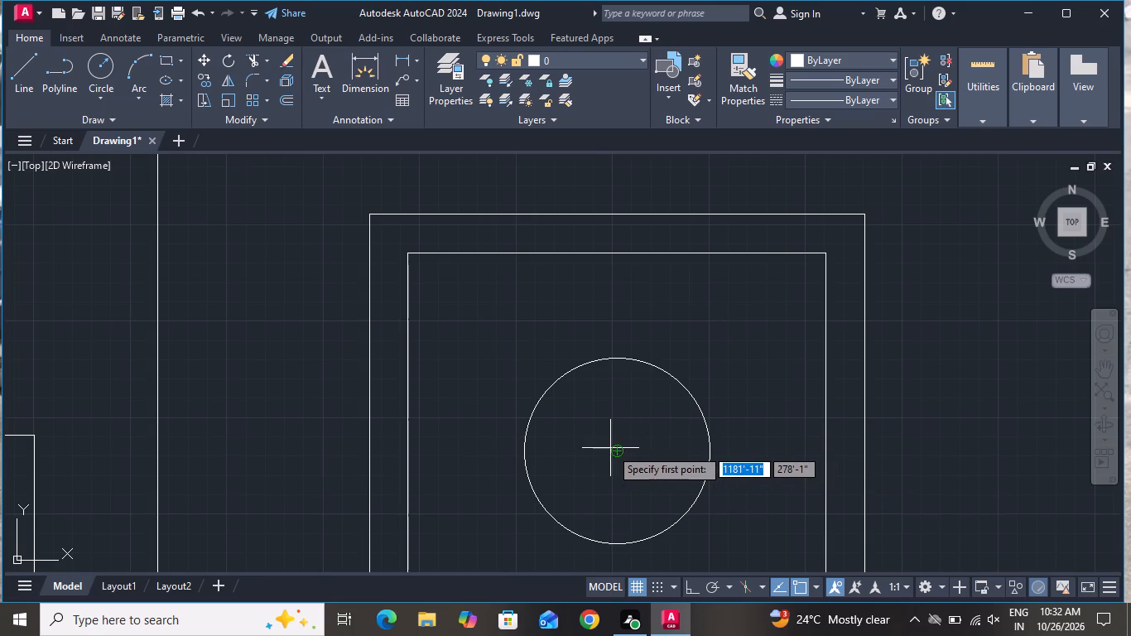
pyautogui.click(472, 449)
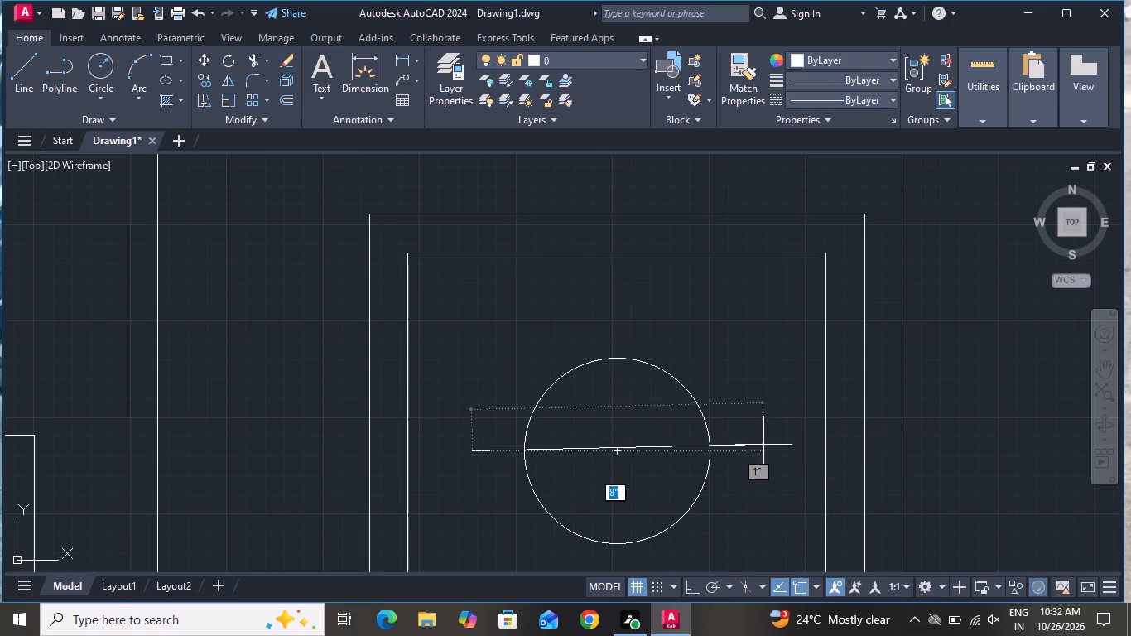
pyautogui.click(690, 582)
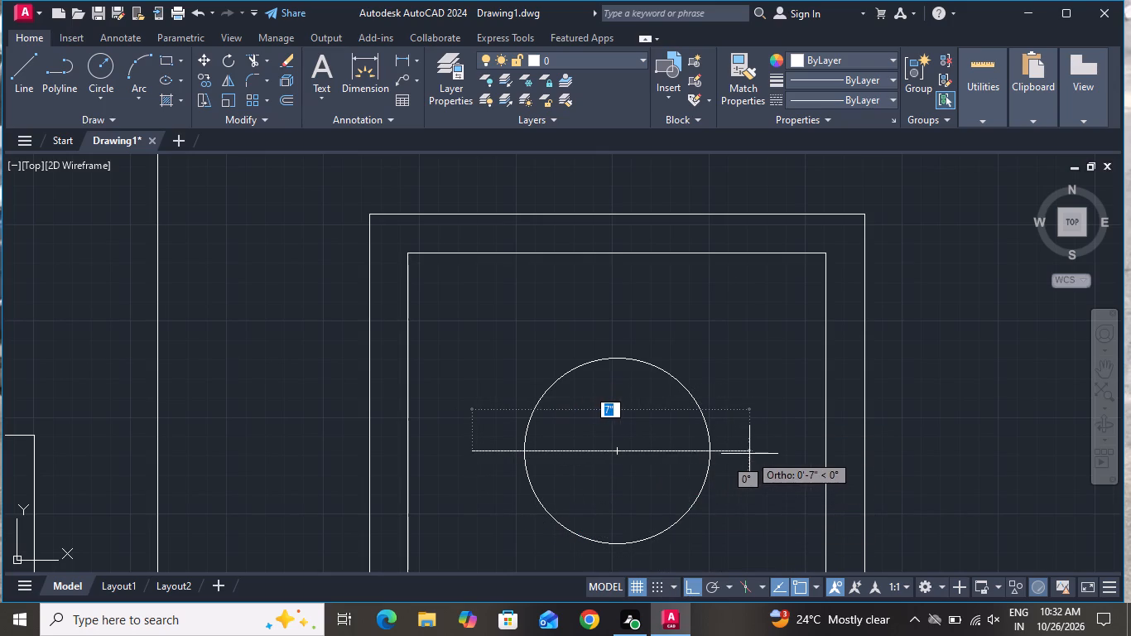
pyautogui.click(779, 447)
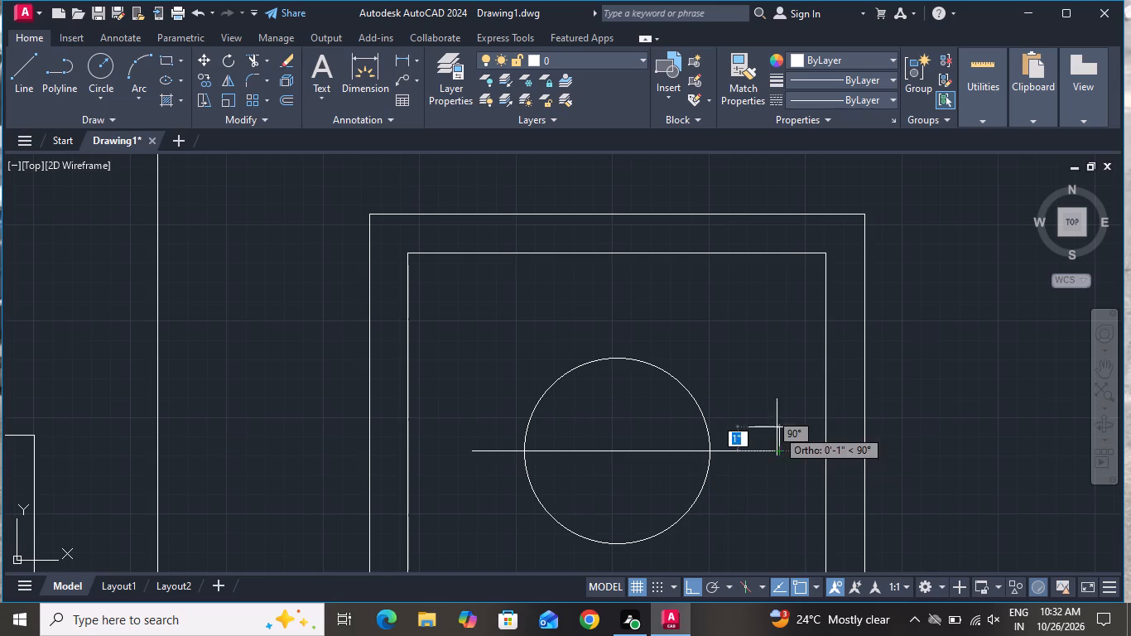
pyautogui.rightClick(751, 438)
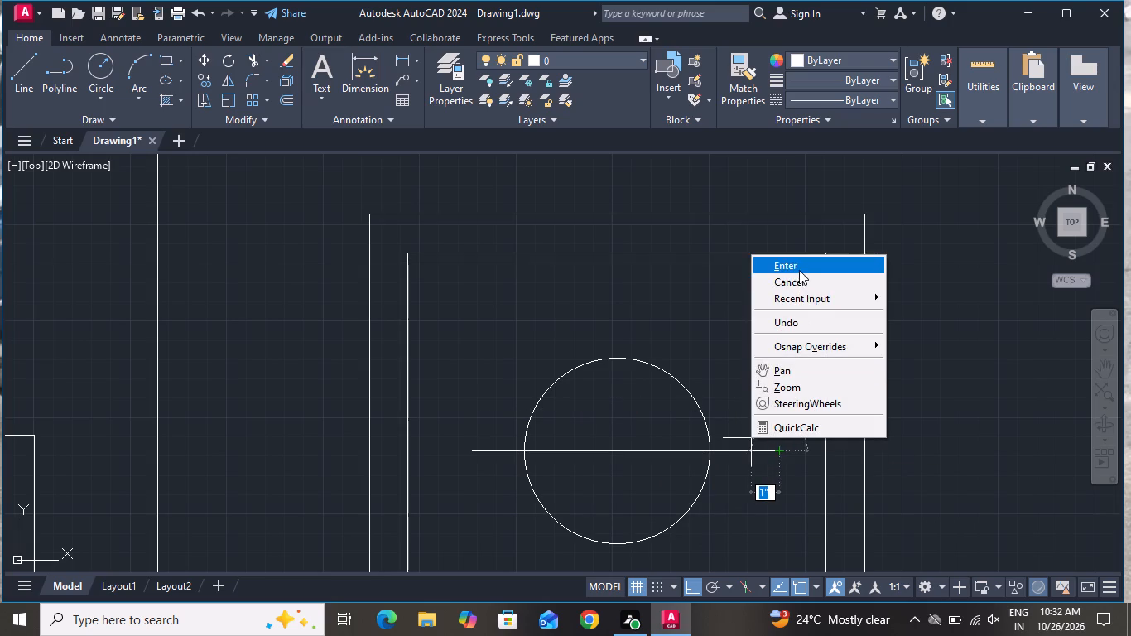
pyautogui.click(798, 267)
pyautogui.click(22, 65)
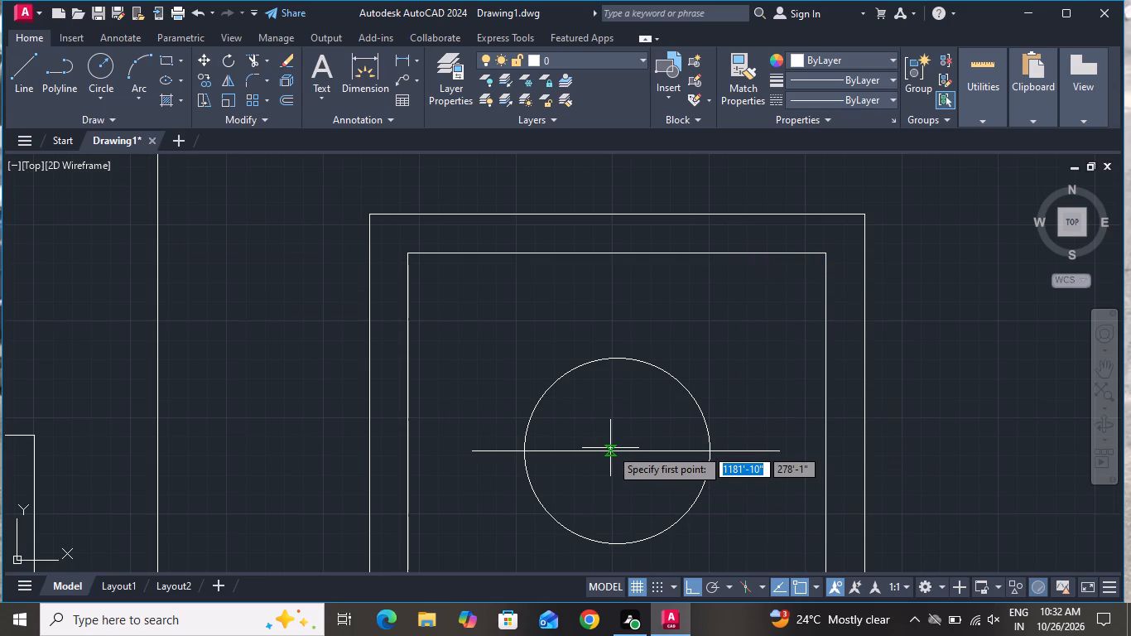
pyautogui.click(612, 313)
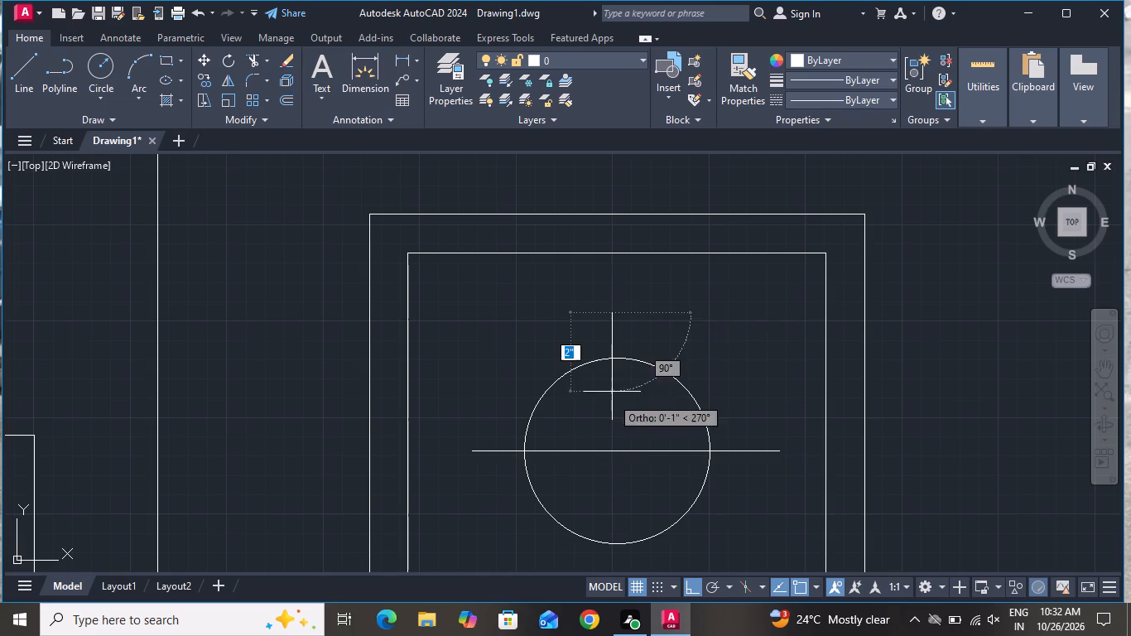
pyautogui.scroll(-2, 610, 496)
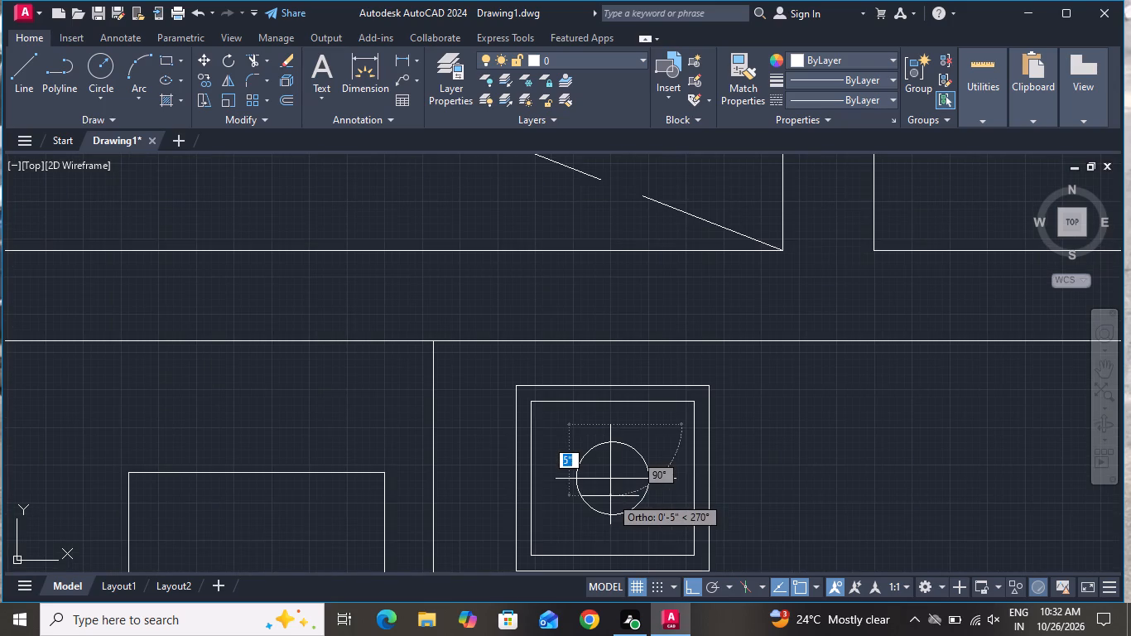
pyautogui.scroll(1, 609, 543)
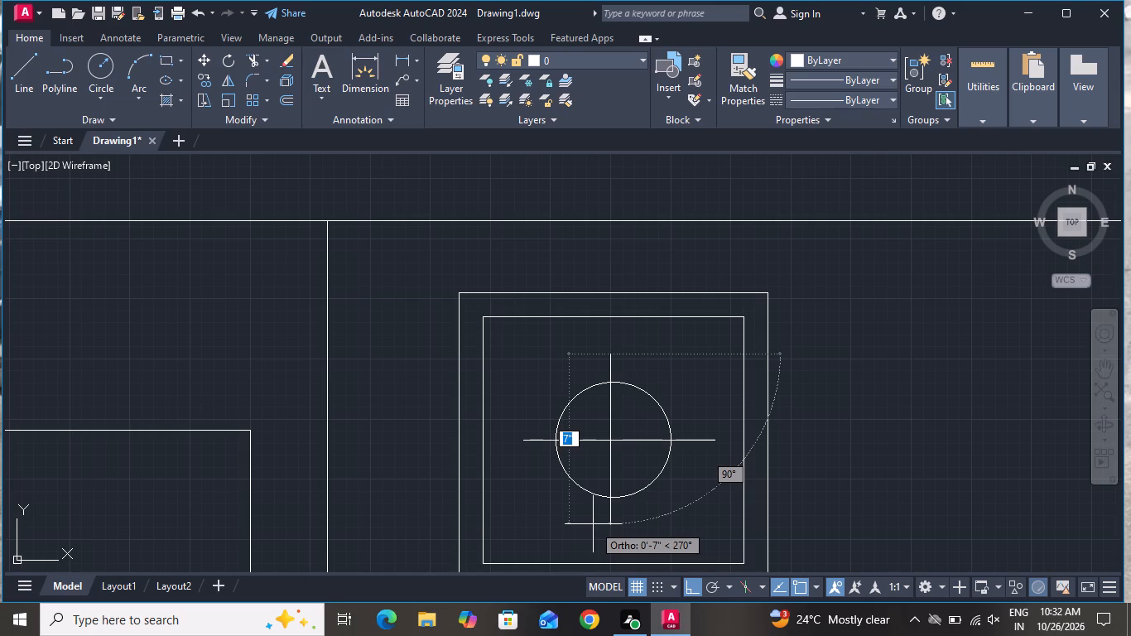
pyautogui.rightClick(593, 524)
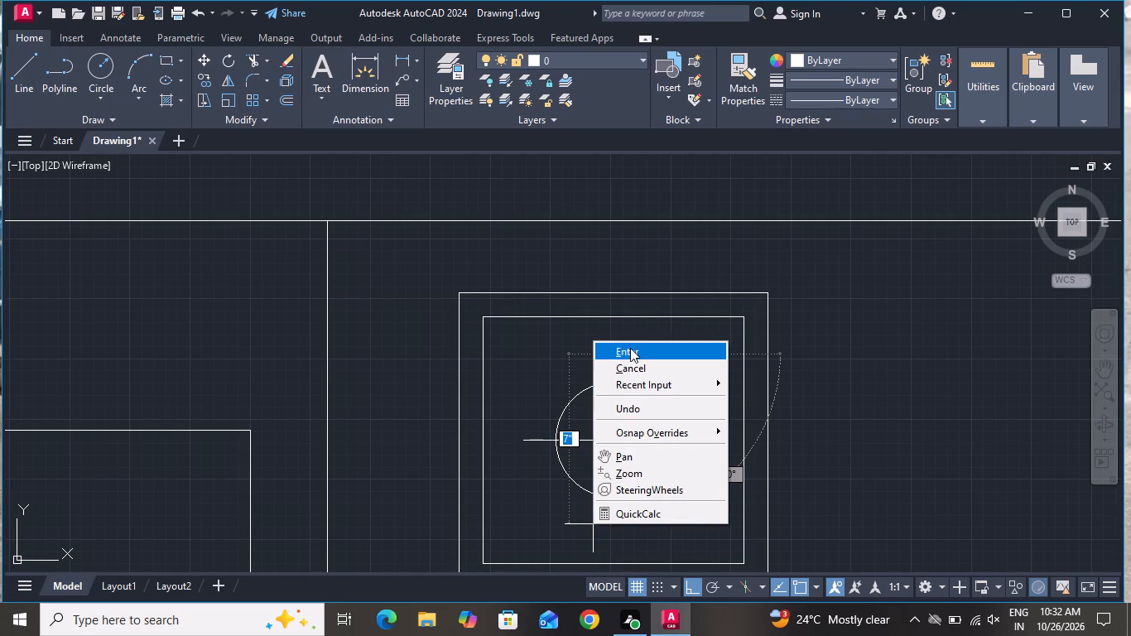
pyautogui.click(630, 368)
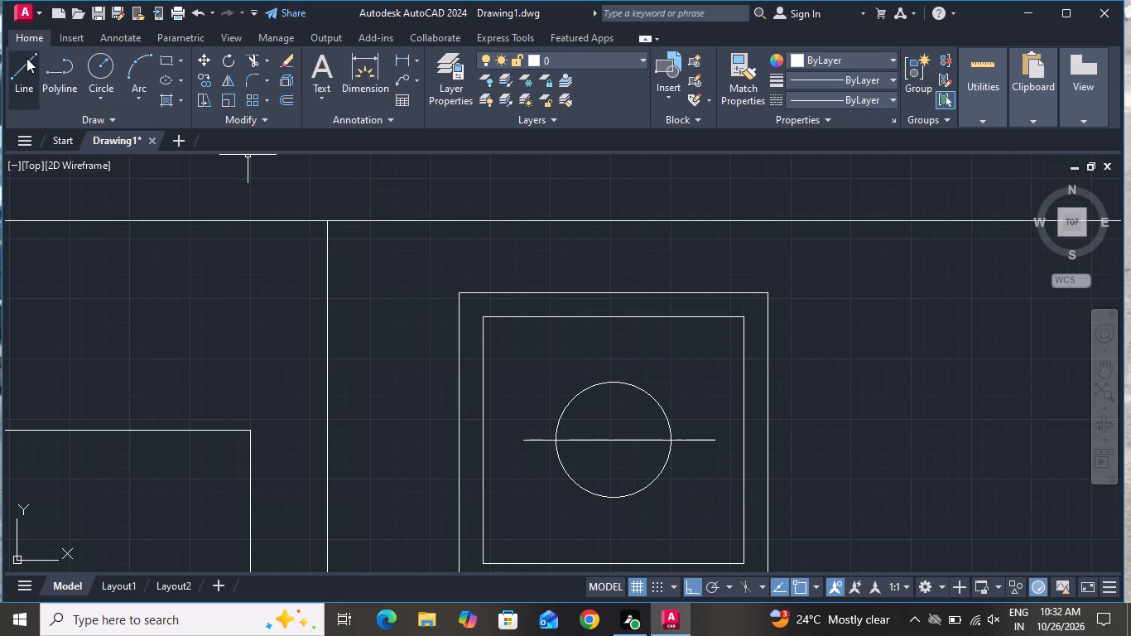
# Draw a vertical line through the lamp circle's centre, extending past its top and bottom to complete the cross.
pyautogui.click(26, 58)
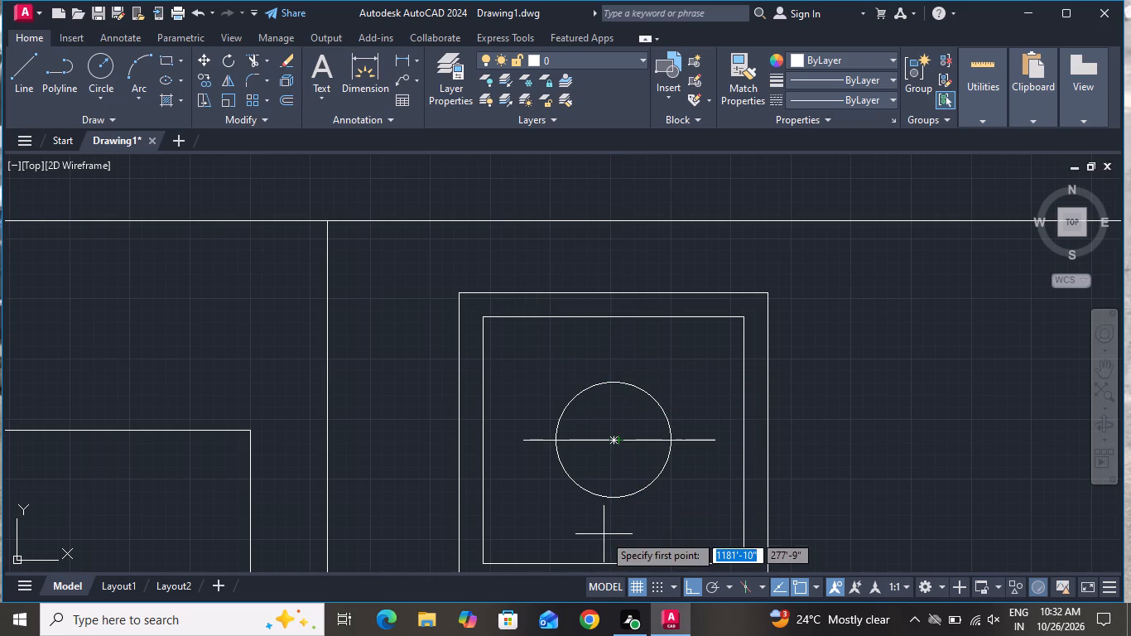
pyautogui.click(610, 350)
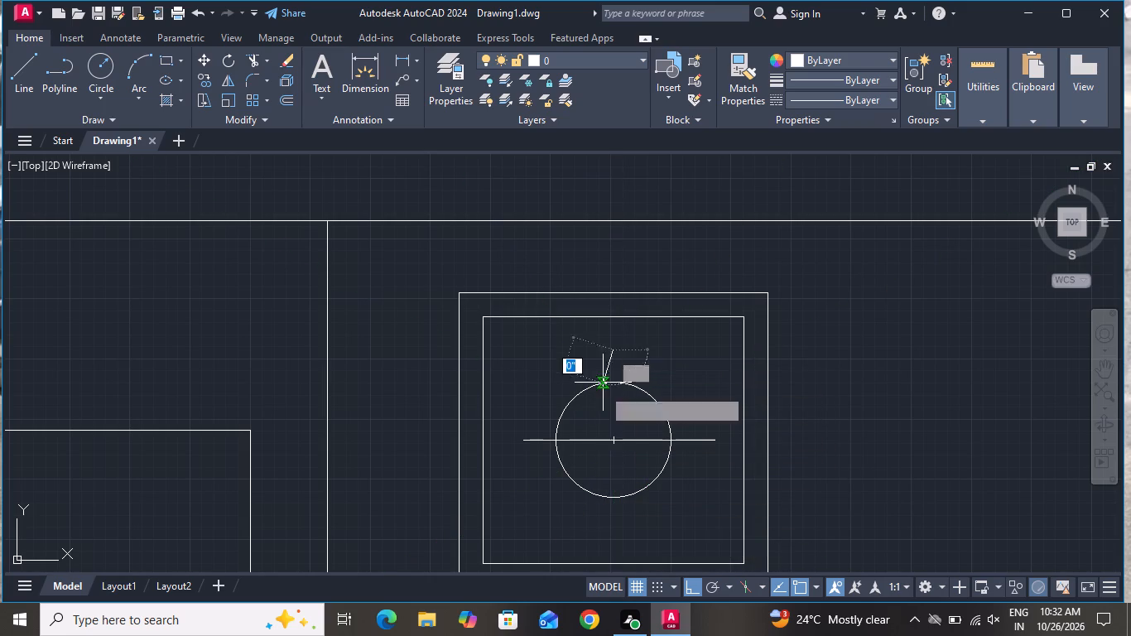
pyautogui.click(601, 538)
pyautogui.rightClick(602, 518)
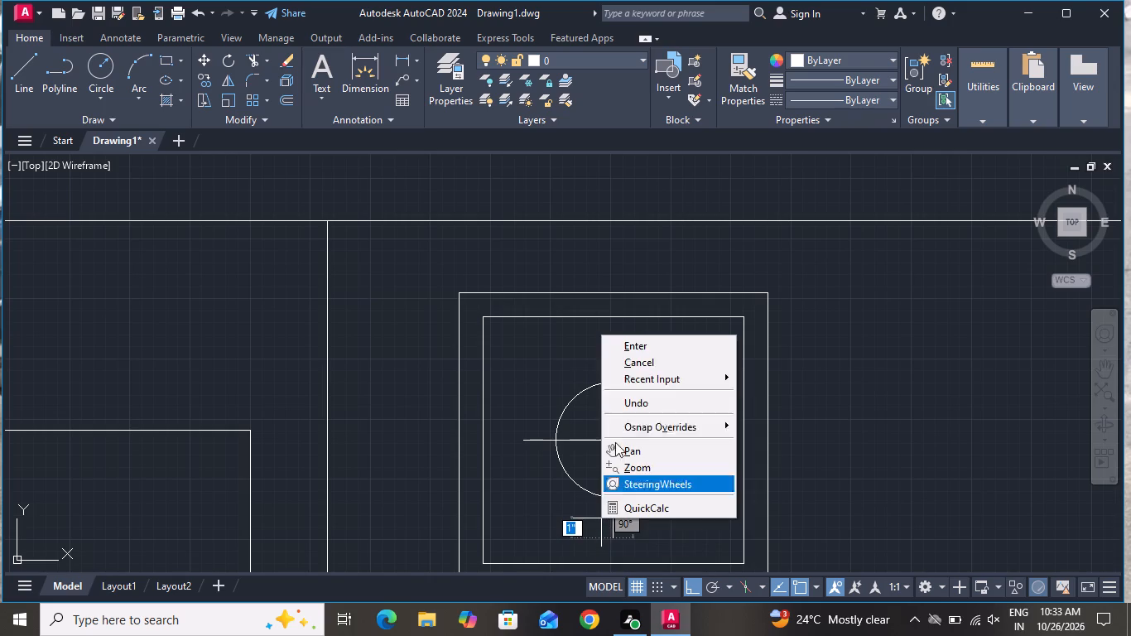
pyautogui.click(637, 364)
# Copy the bedside table with its lamp symbol horizontally about 6'-8" to the opposite side of the bed.
pyautogui.scroll(-1, 647, 448)
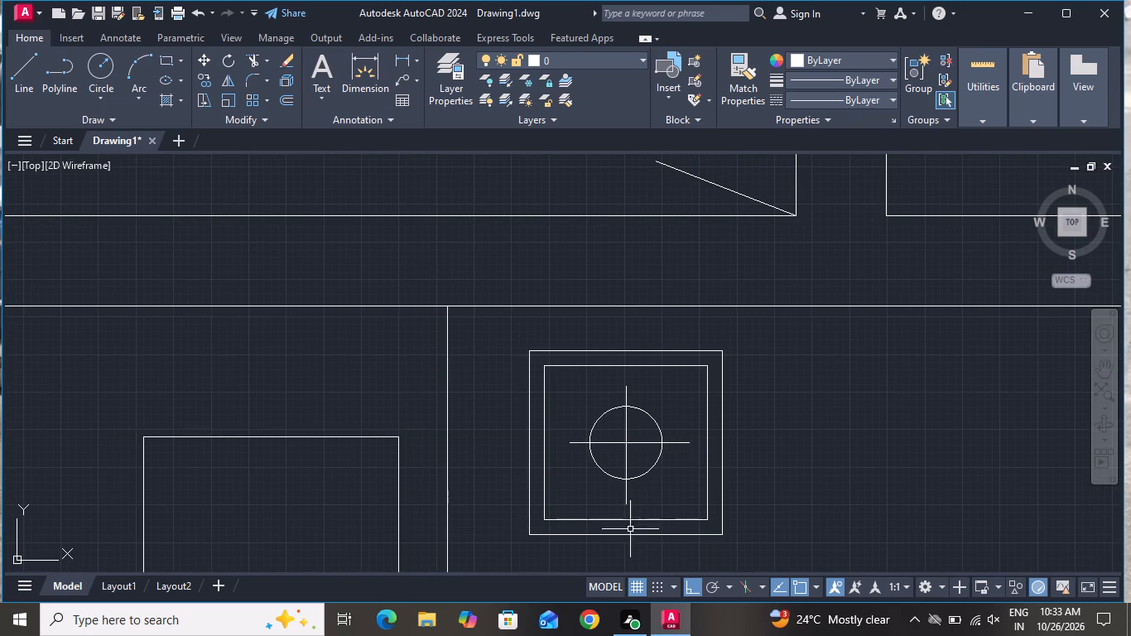
pyautogui.scroll(-2, 631, 523)
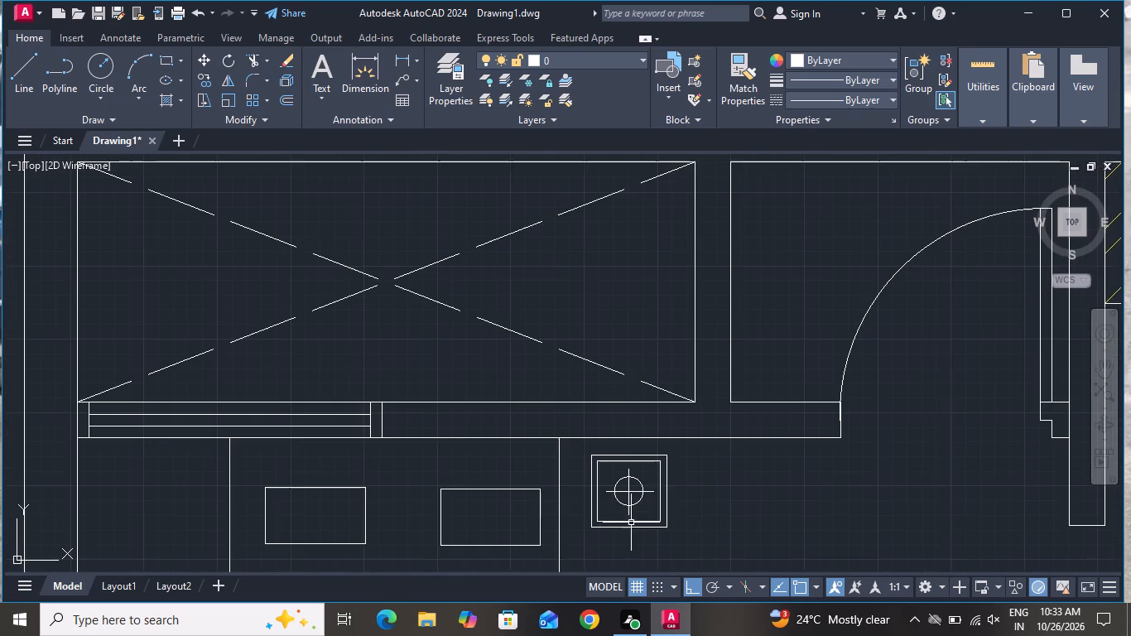
pyautogui.click(681, 445)
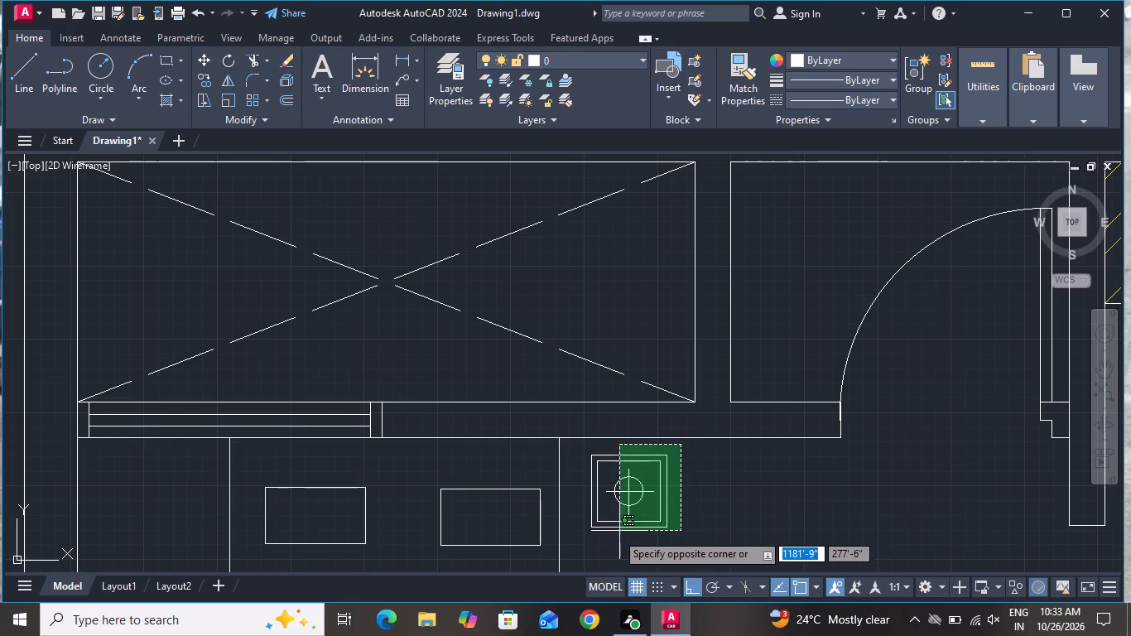
pyautogui.click(575, 543)
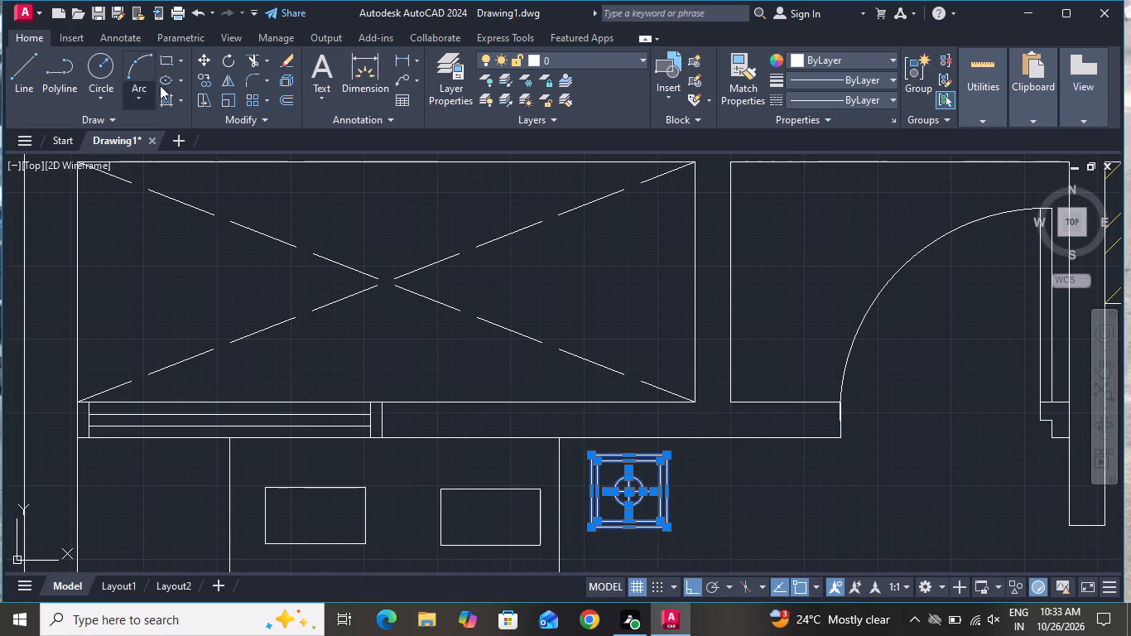
pyautogui.click(203, 83)
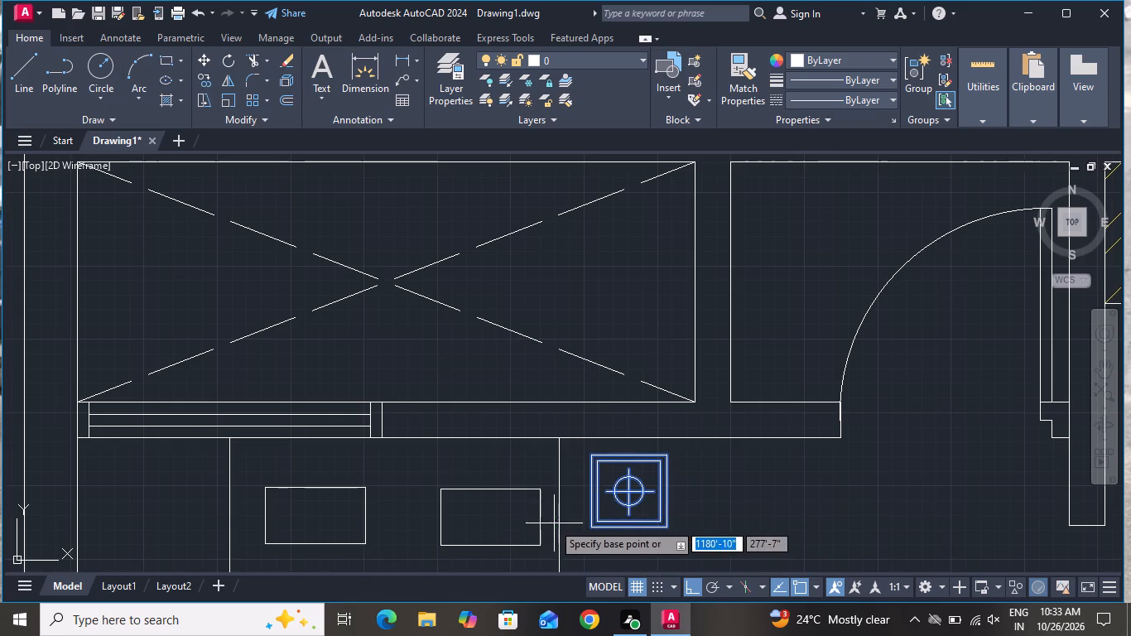
pyautogui.click(551, 518)
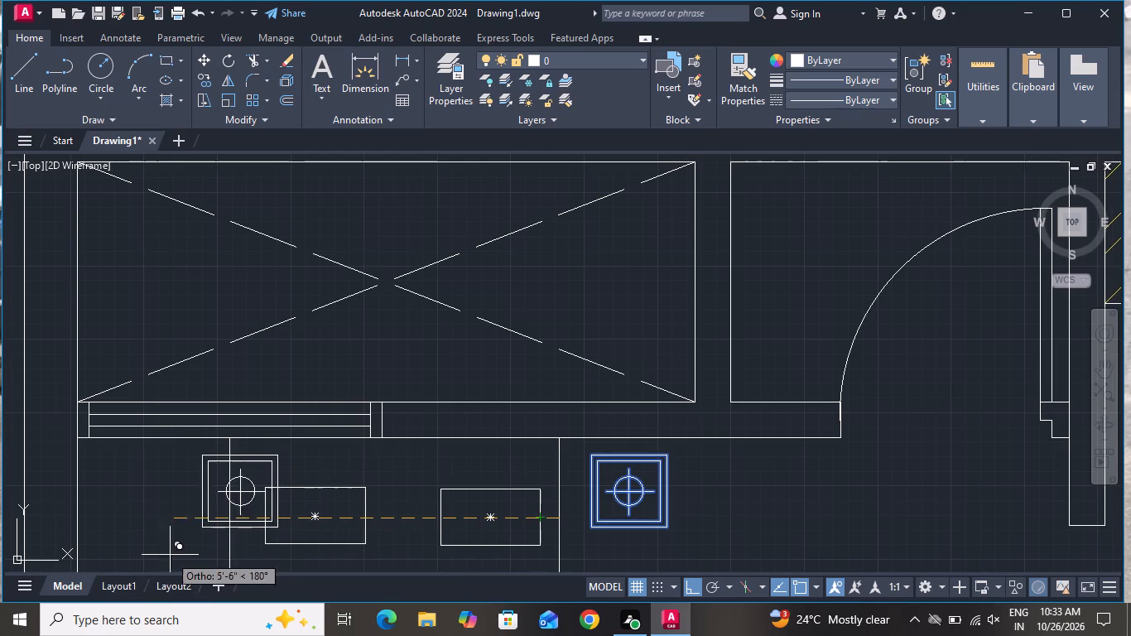
pyautogui.click(90, 571)
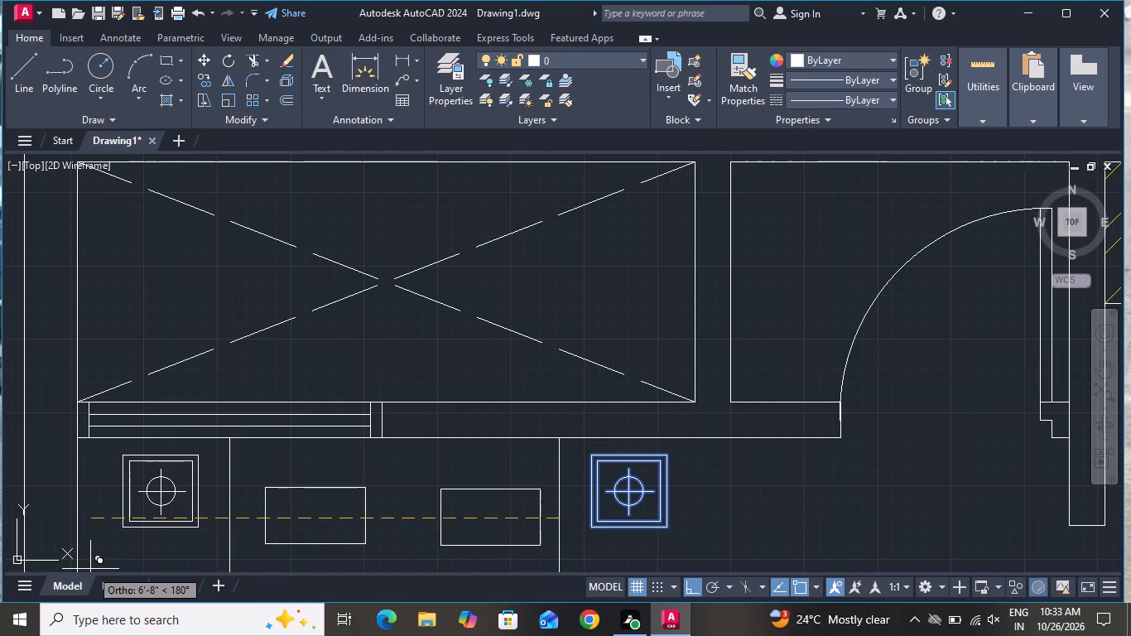
pyautogui.rightClick(94, 565)
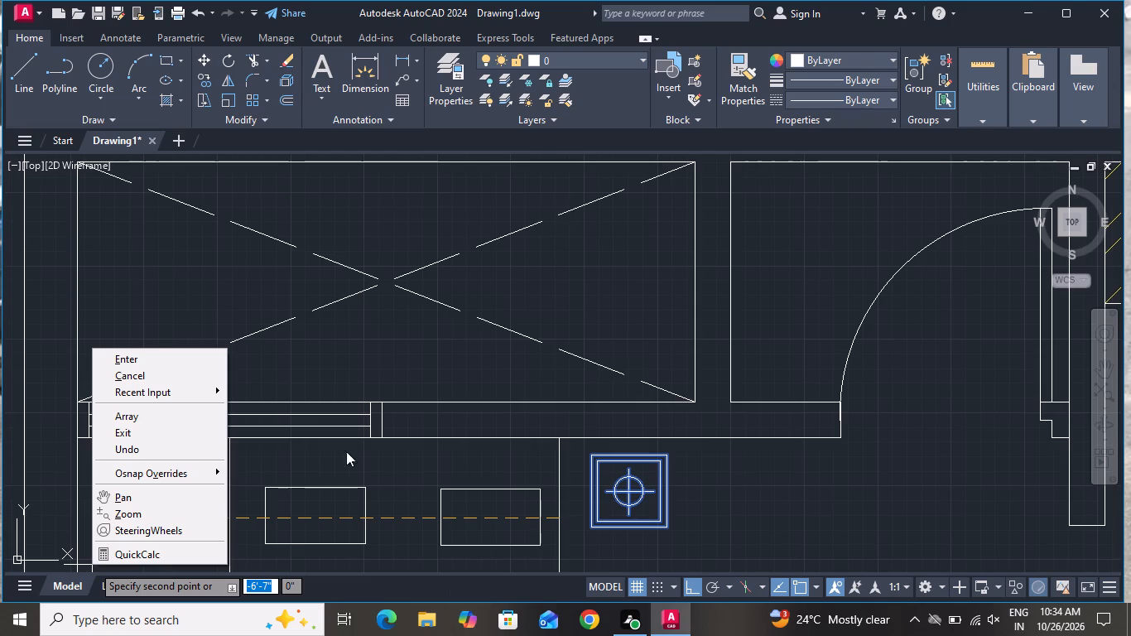
pyautogui.click(180, 365)
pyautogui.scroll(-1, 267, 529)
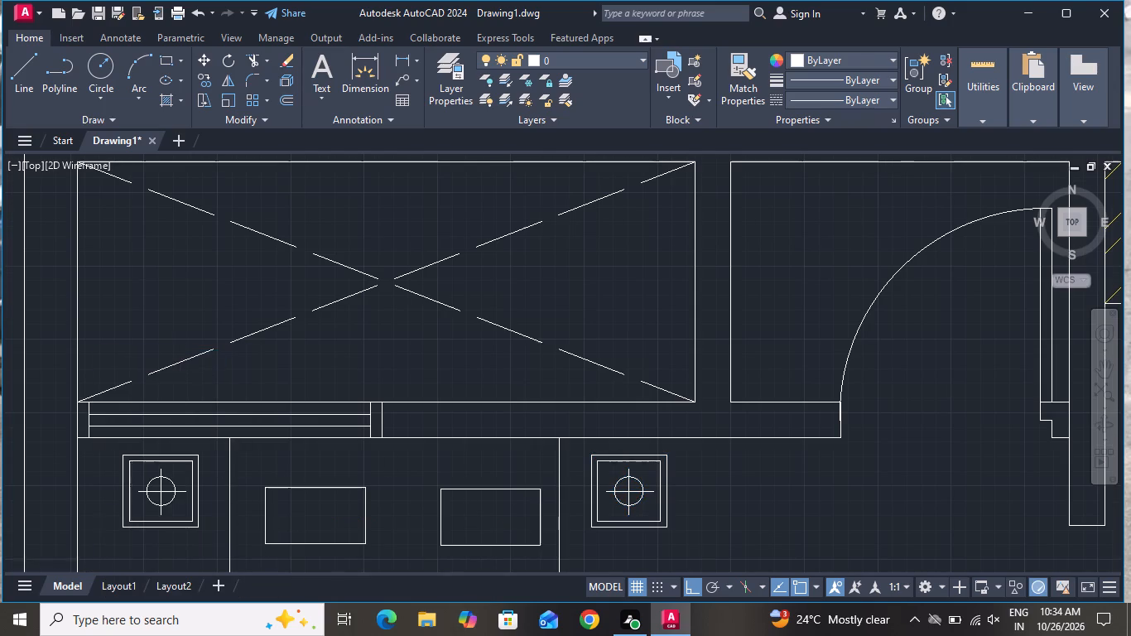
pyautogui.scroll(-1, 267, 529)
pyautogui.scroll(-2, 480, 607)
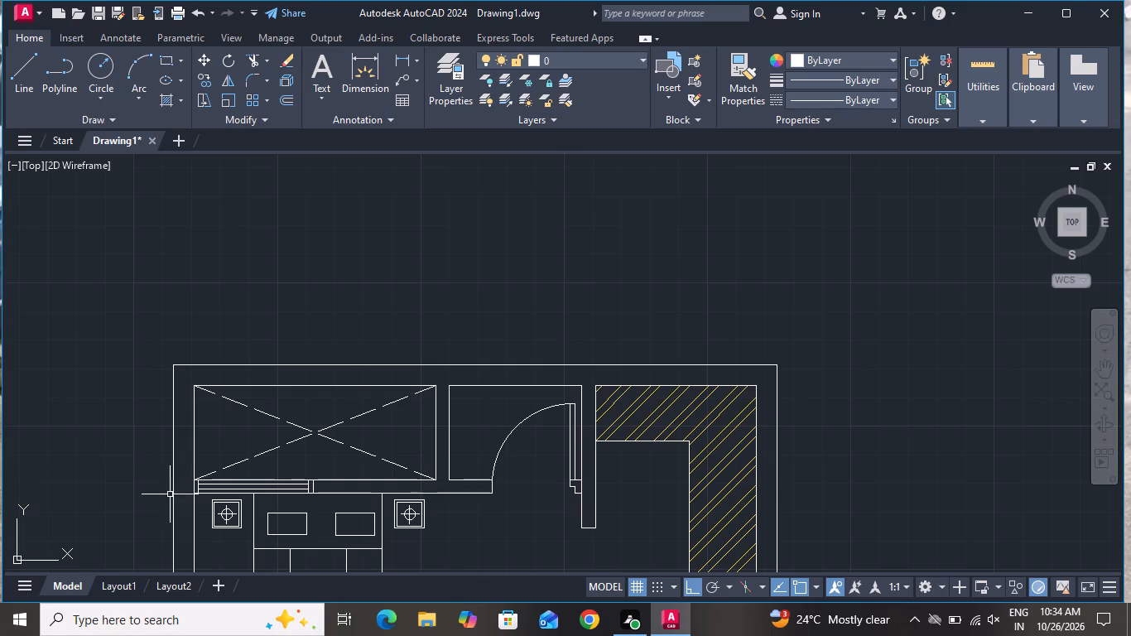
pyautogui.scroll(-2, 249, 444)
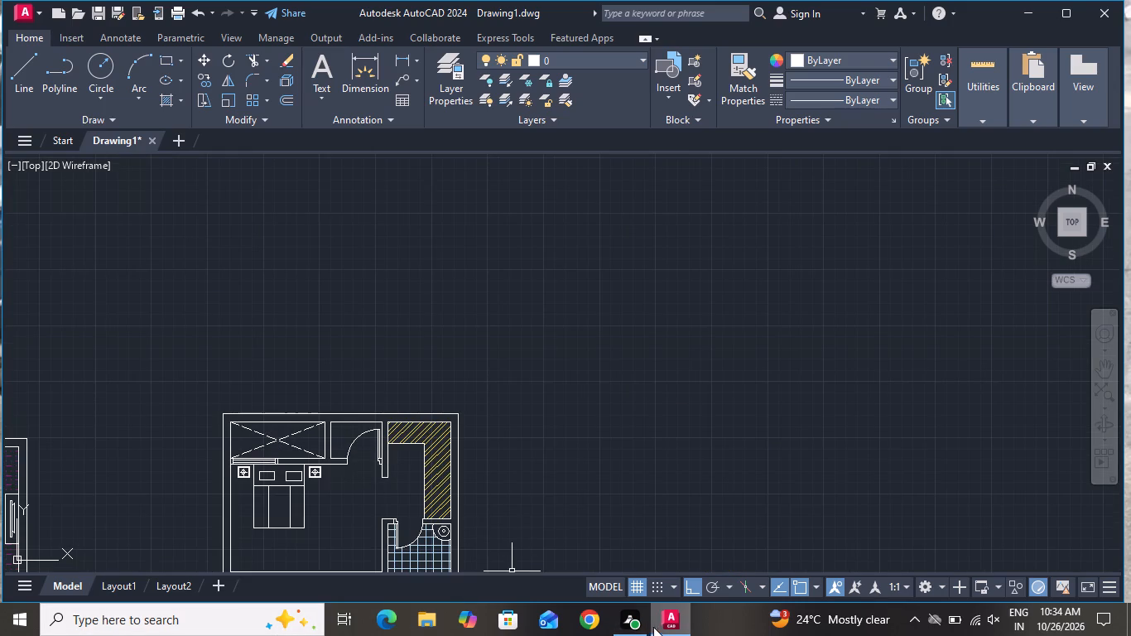
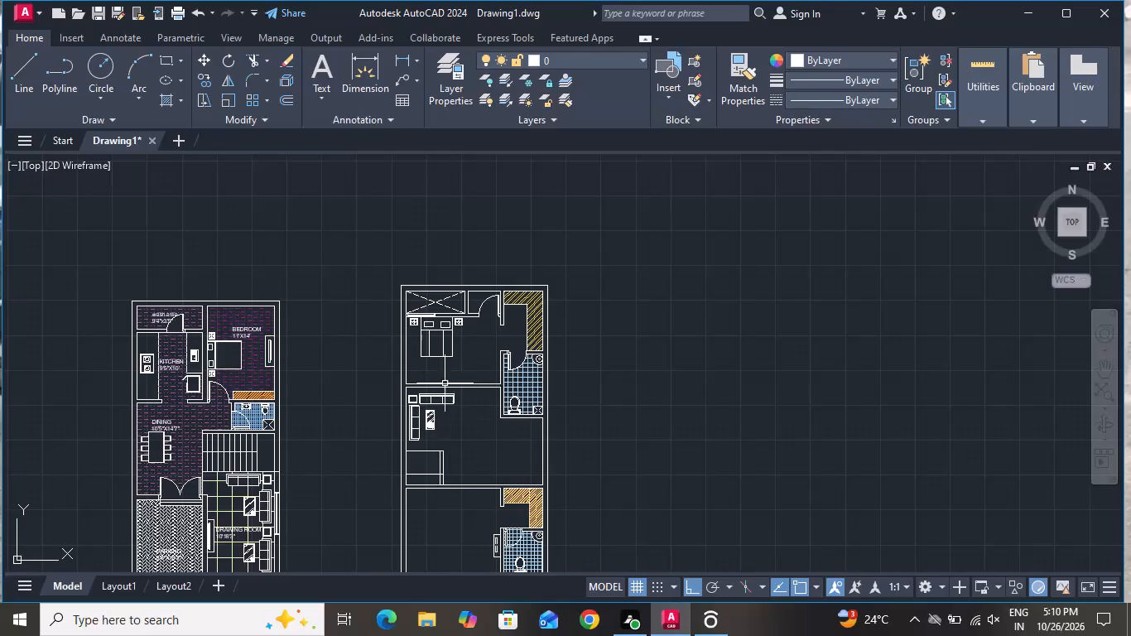
# Draw a horizontal line about 4'-8" long across the full width of the top bedroom's bed, below the pillow section line.
pyautogui.scroll(3, 431, 304)
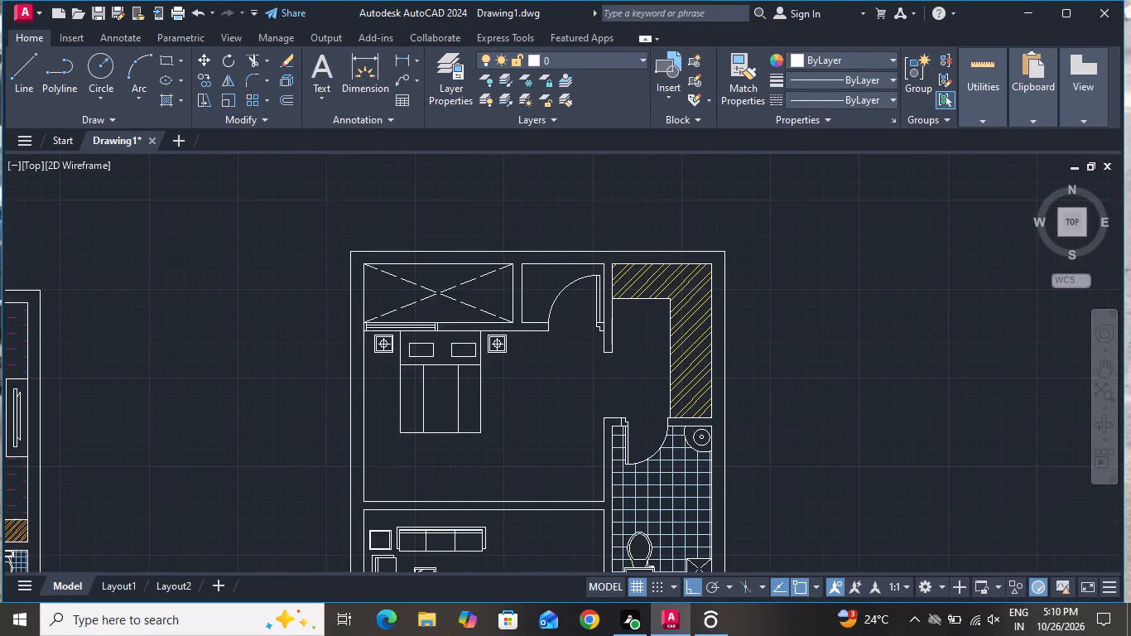
pyautogui.click(31, 67)
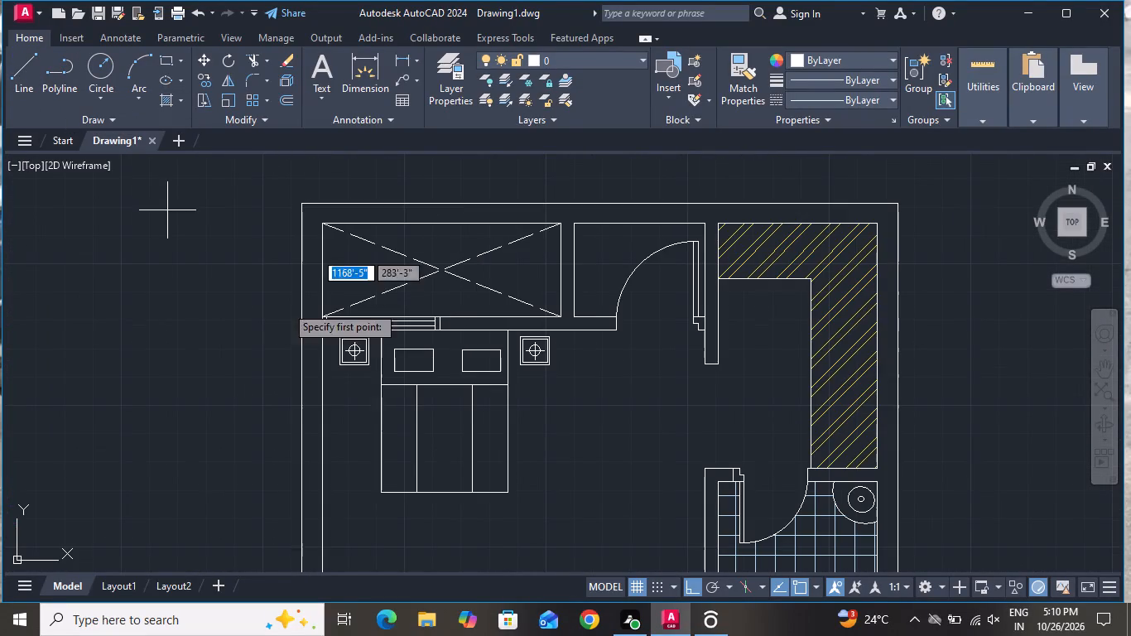
pyautogui.scroll(1, 412, 461)
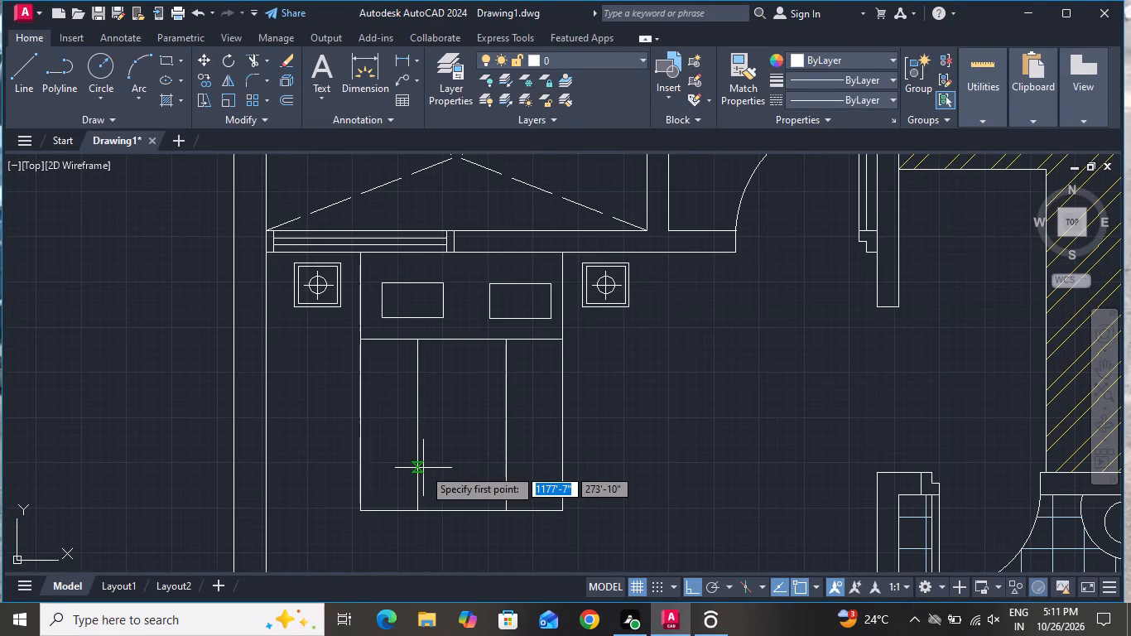
pyautogui.click(361, 376)
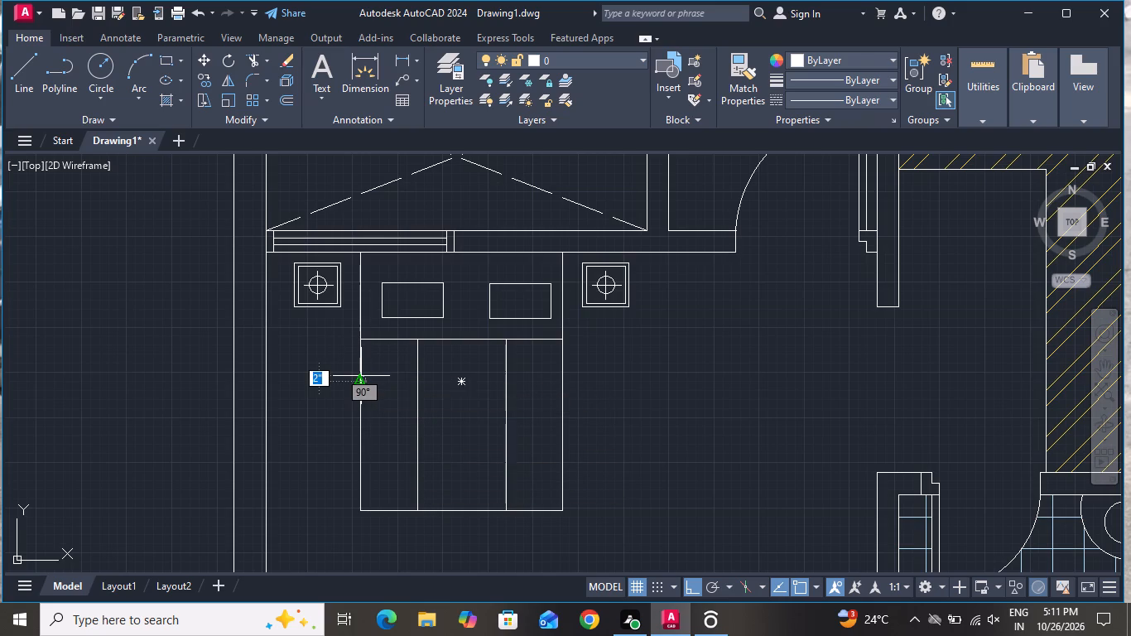
pyautogui.click(565, 387)
pyautogui.rightClick(566, 387)
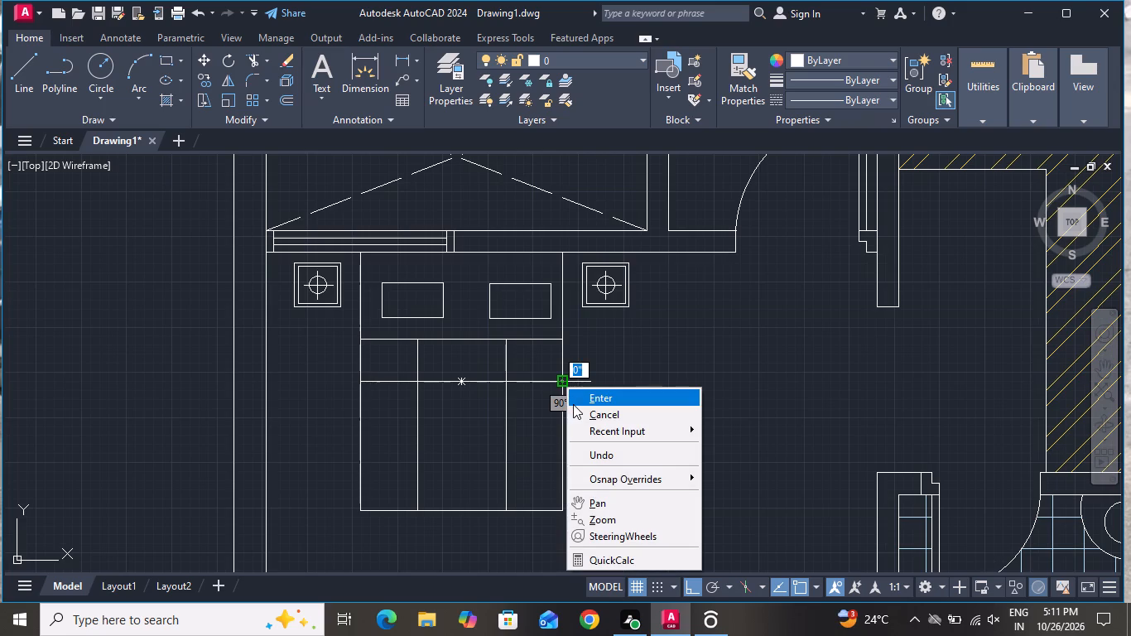
pyautogui.click(573, 408)
# Draw a TV unit rectangle about 5' wide against the bedroom's lower wall, starting in line with the bed's left edge.
pyautogui.scroll(-2, 584, 379)
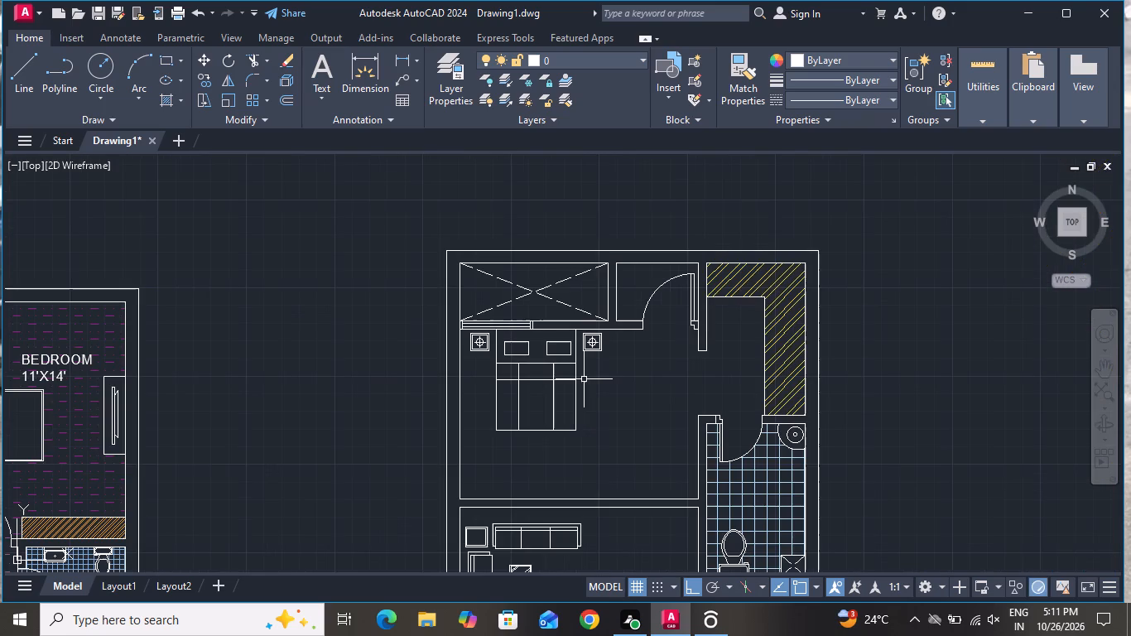
pyautogui.click(163, 61)
pyautogui.scroll(1, 512, 508)
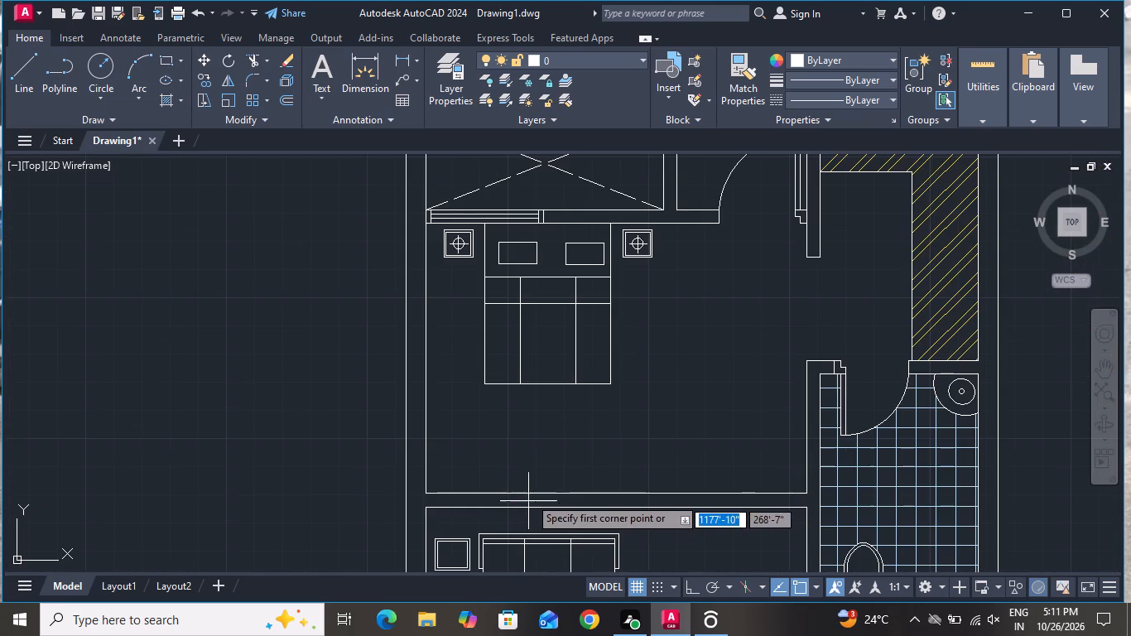
pyautogui.click(484, 494)
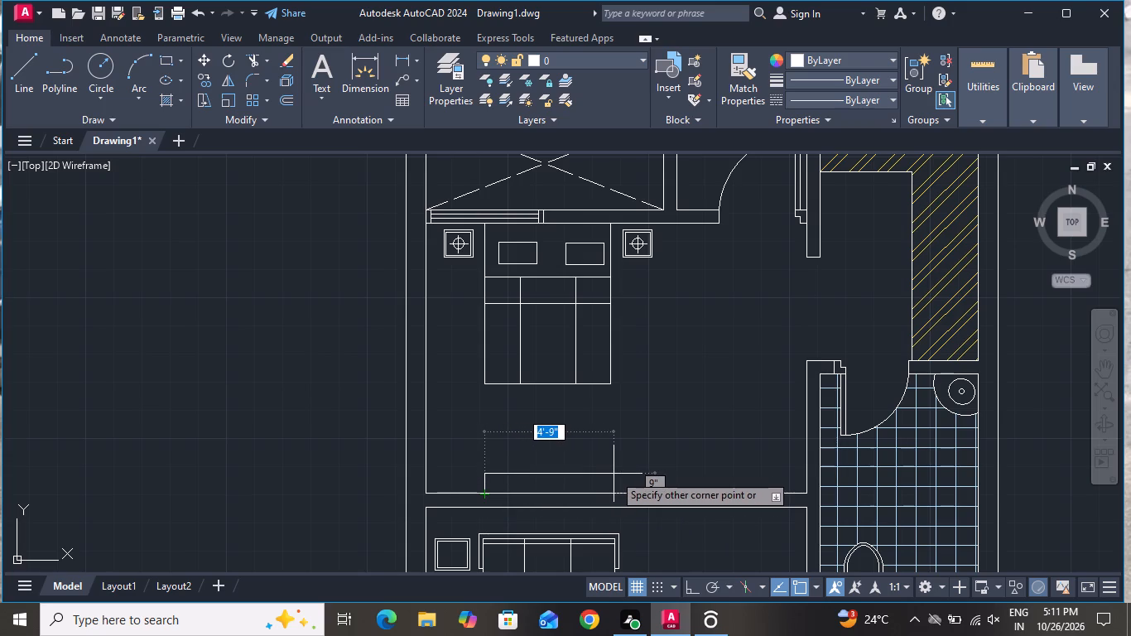
pyautogui.click(619, 463)
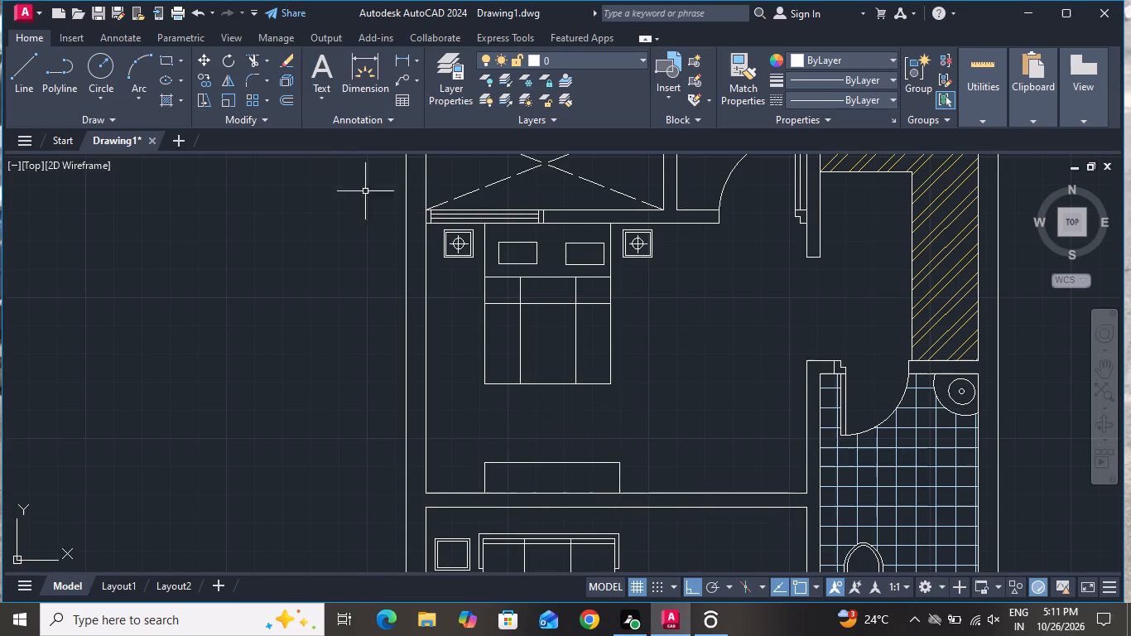
# Draw a thin horizontal rectangle about 4'-1" long inside the TV unit rectangle as the screen.
pyautogui.click(166, 63)
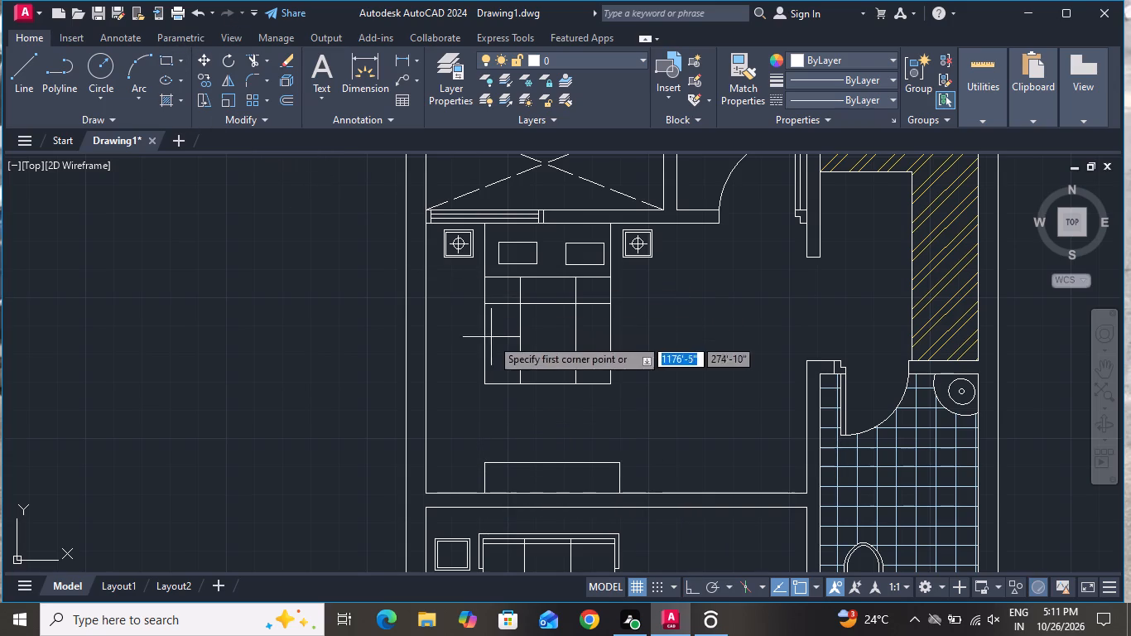
pyautogui.scroll(1, 512, 472)
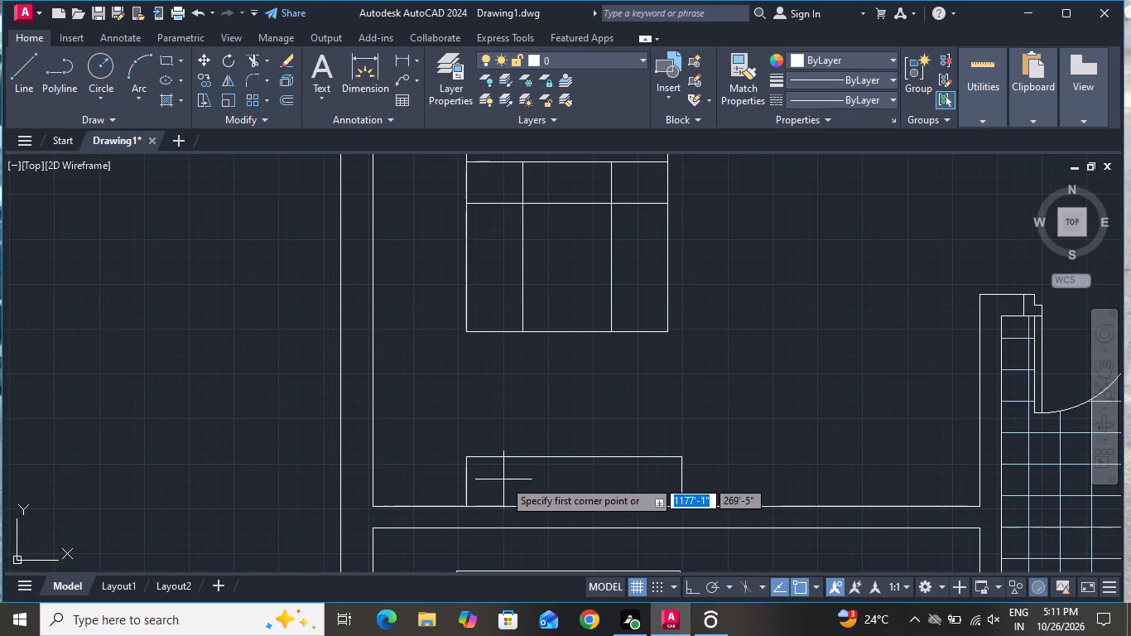
pyautogui.click(501, 478)
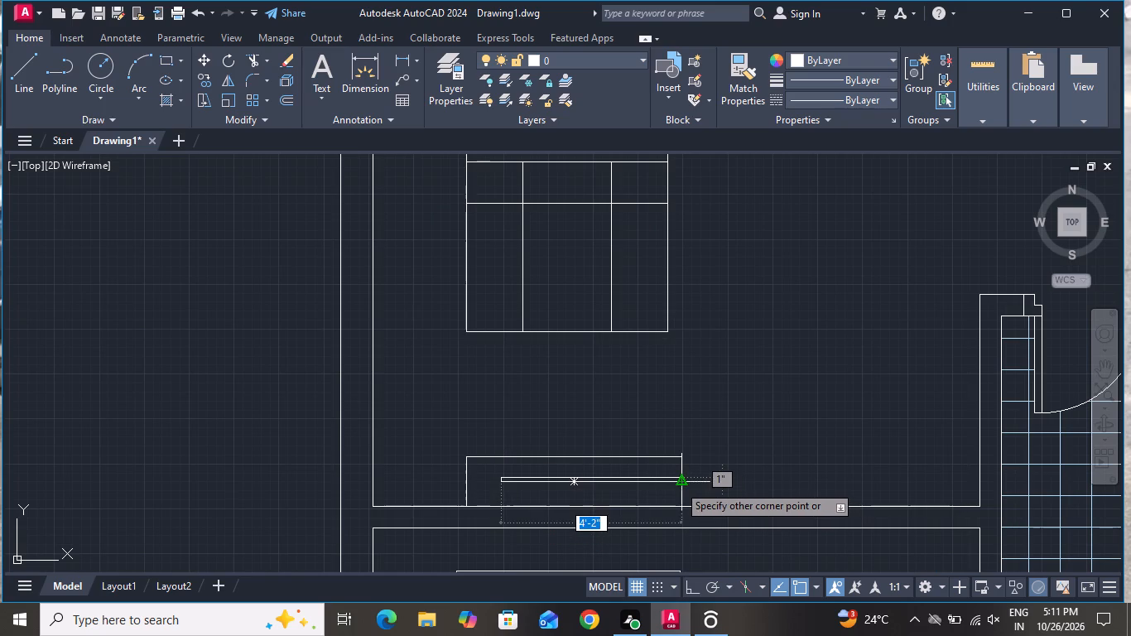
pyautogui.scroll(2, 676, 493)
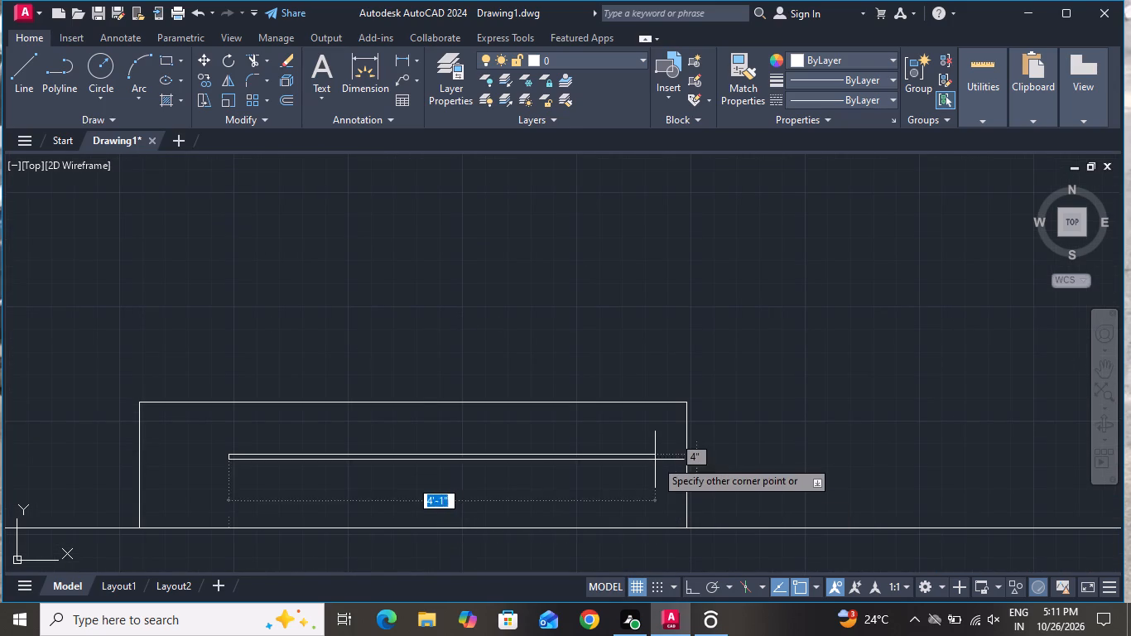
pyautogui.click(657, 441)
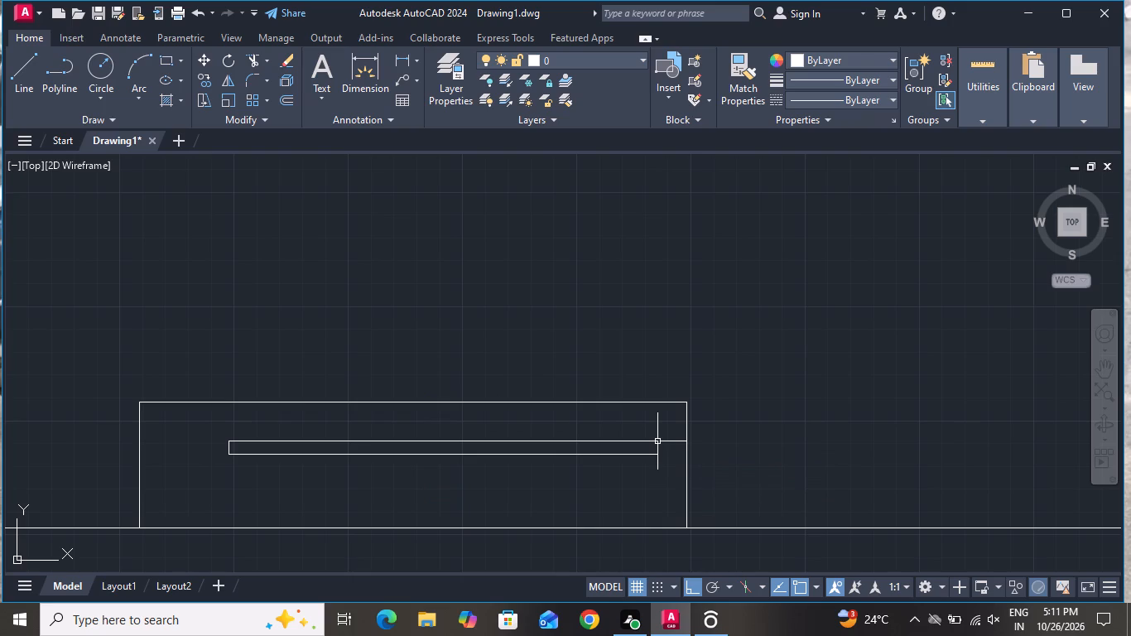
# With Ortho off, start a line with a short outward diagonal about 1" long from the screen's lower edge near its left end.
pyautogui.click(26, 88)
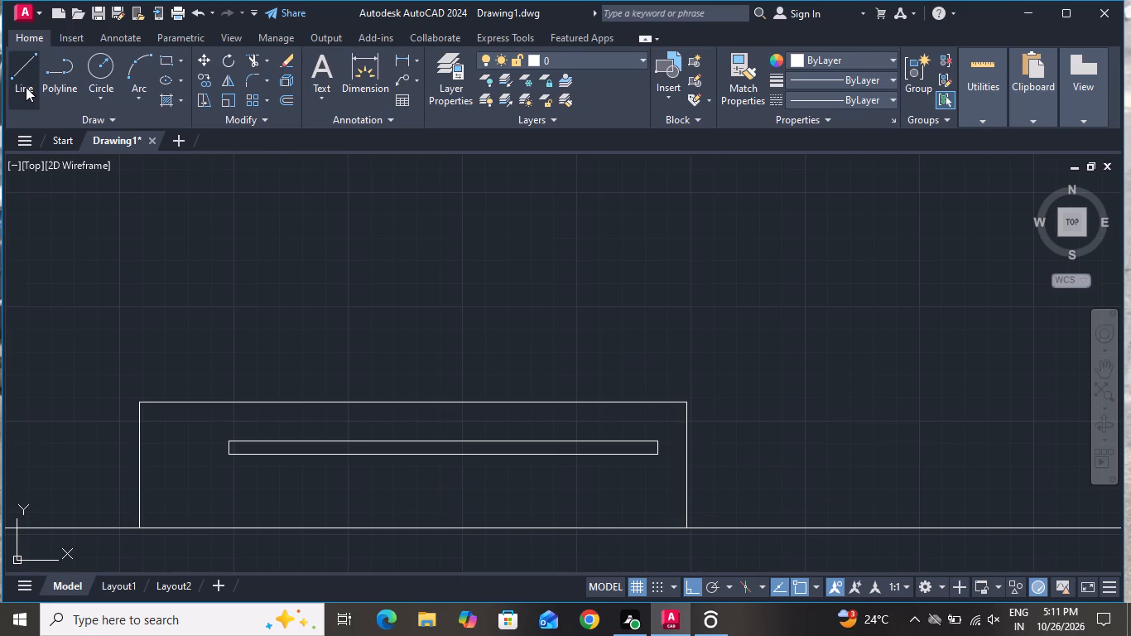
pyautogui.scroll(2, 265, 473)
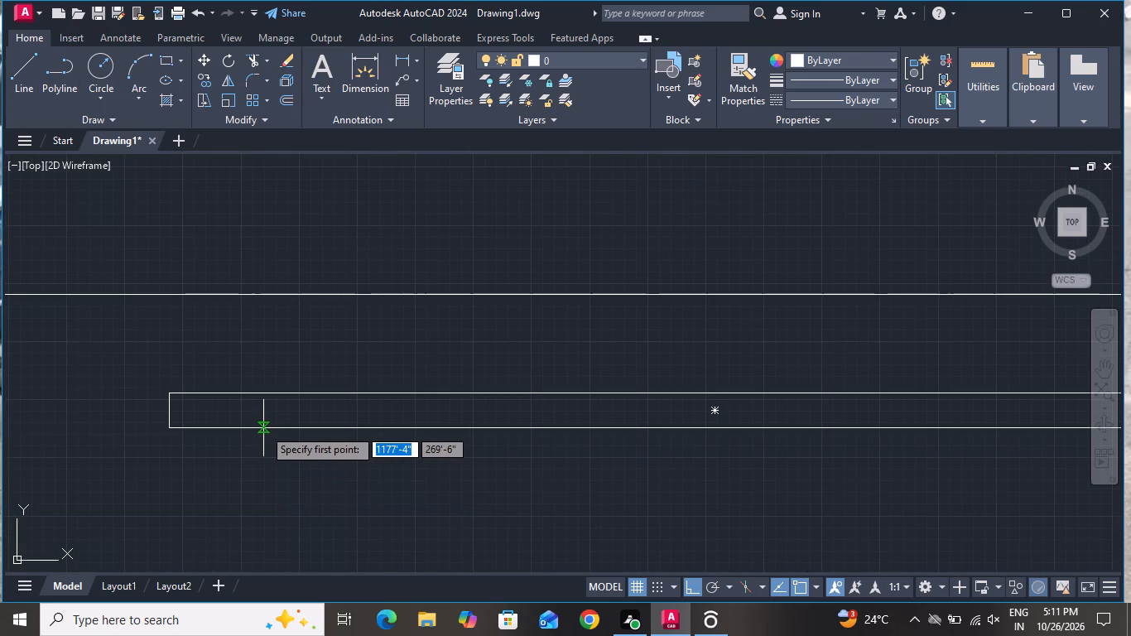
pyautogui.click(264, 429)
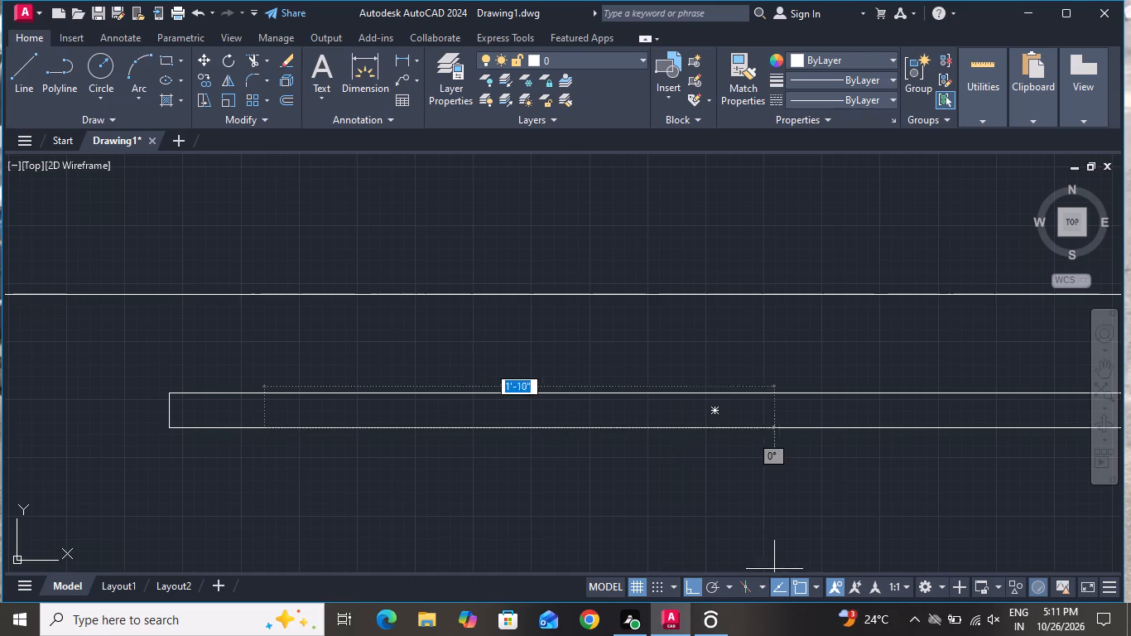
pyautogui.click(696, 595)
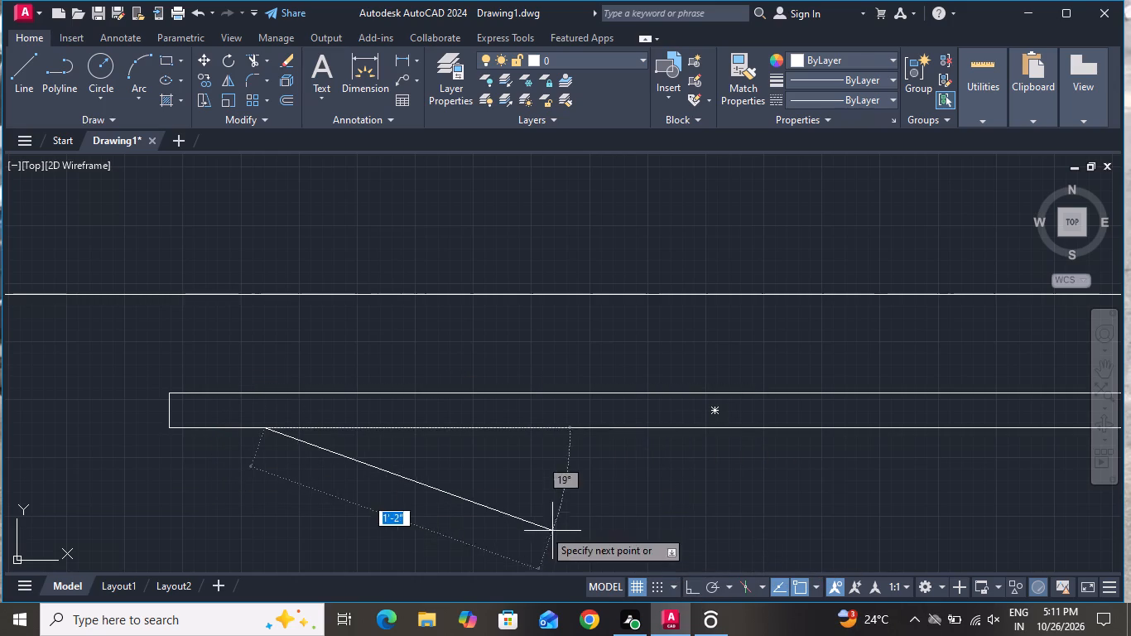
pyautogui.click(242, 450)
# With Ortho on, continue the line horizontally about 3'-5" and finish it with a short diagonal back to the screen's lower edge.
pyautogui.scroll(-3, 796, 541)
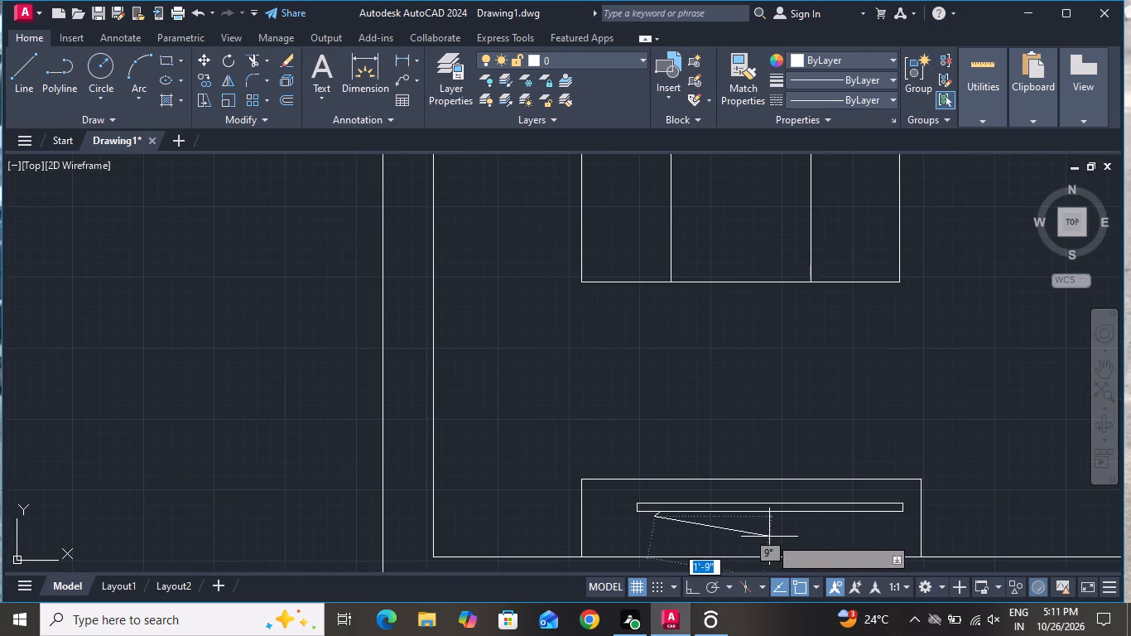
pyautogui.scroll(-1, 767, 537)
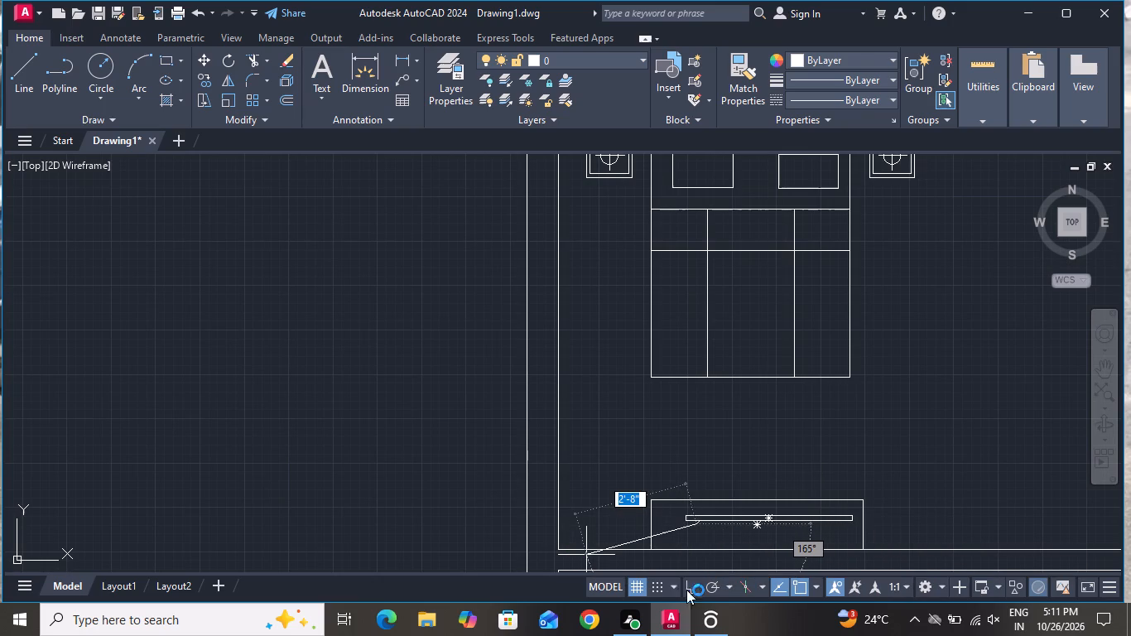
pyautogui.click(688, 587)
pyautogui.scroll(-2, 702, 453)
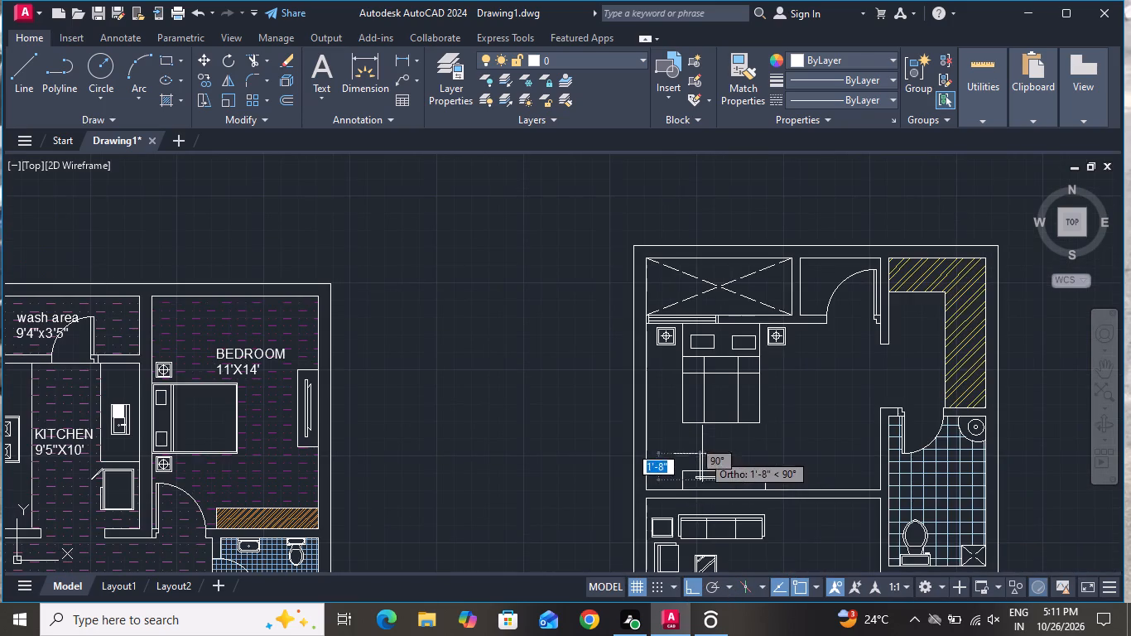
pyautogui.scroll(3, 854, 538)
pyautogui.scroll(3, 442, 316)
pyautogui.scroll(-2, 437, 309)
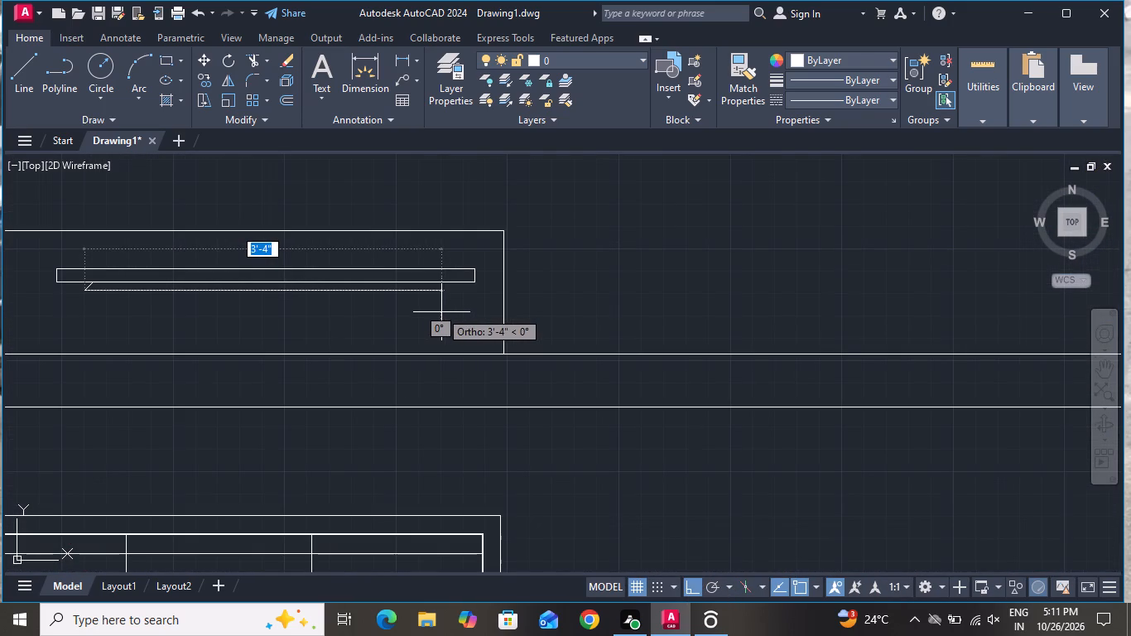
pyautogui.scroll(1, 441, 312)
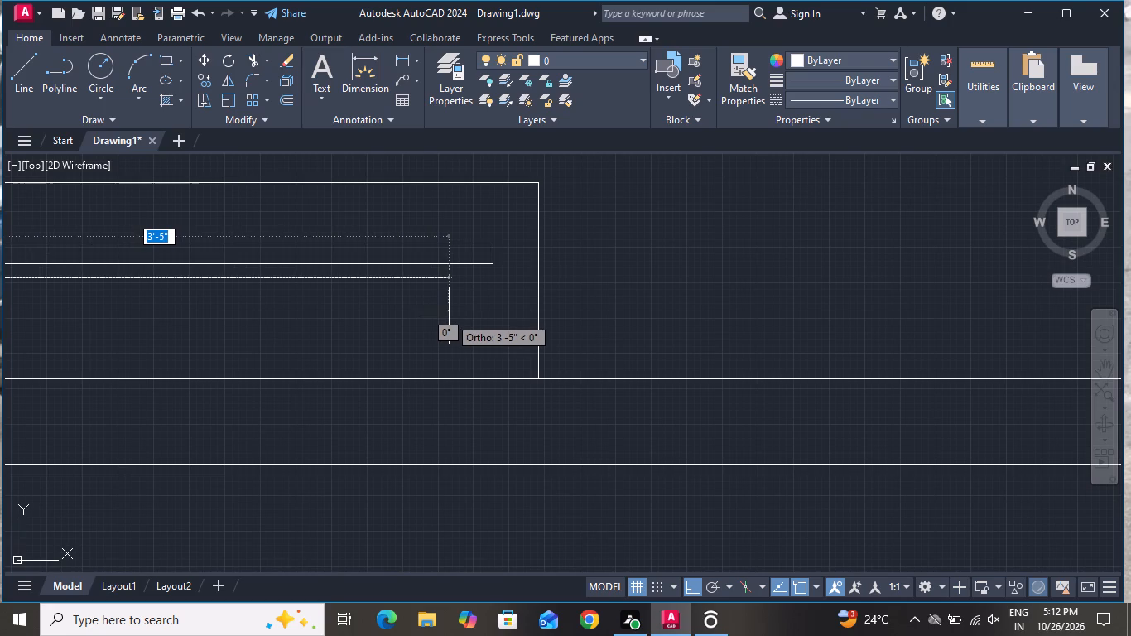
pyautogui.click(449, 316)
pyautogui.scroll(2, 450, 248)
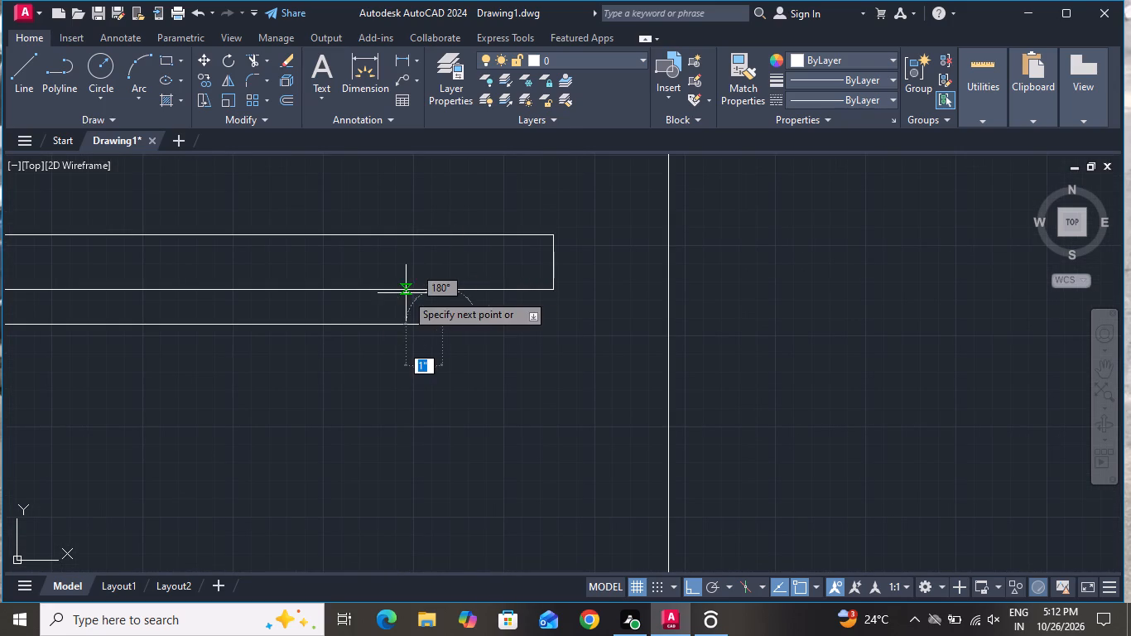
pyautogui.click(406, 293)
pyautogui.rightClick(406, 293)
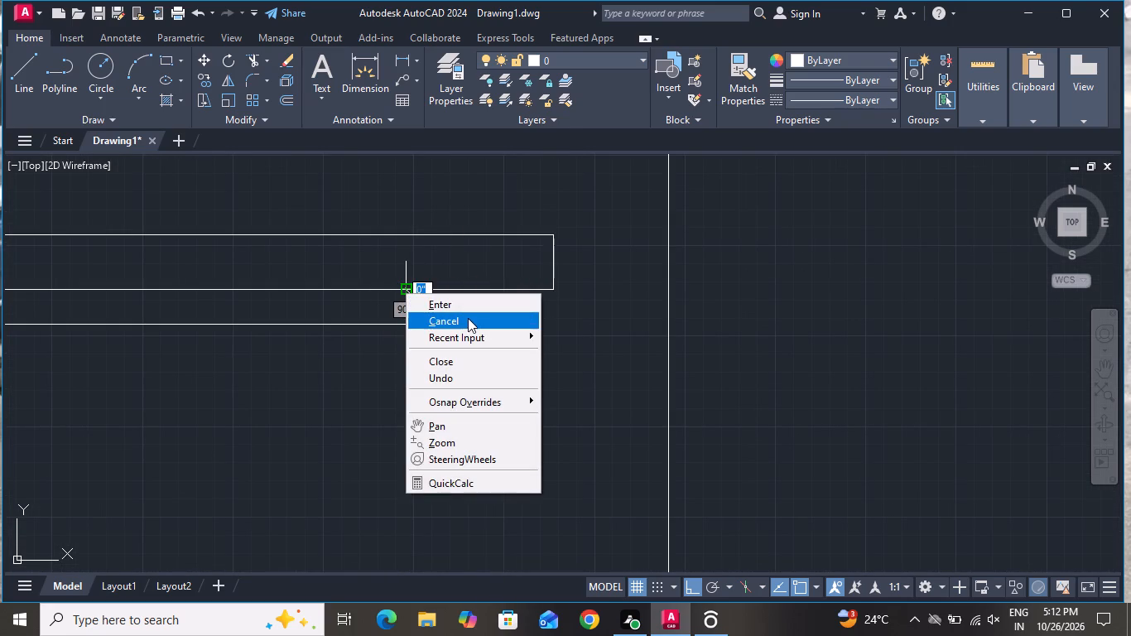
pyautogui.click(469, 318)
# Apply a SOLID hatch inside the TV unit rectangle, in the area around the screen outline.
pyautogui.scroll(-2, 491, 325)
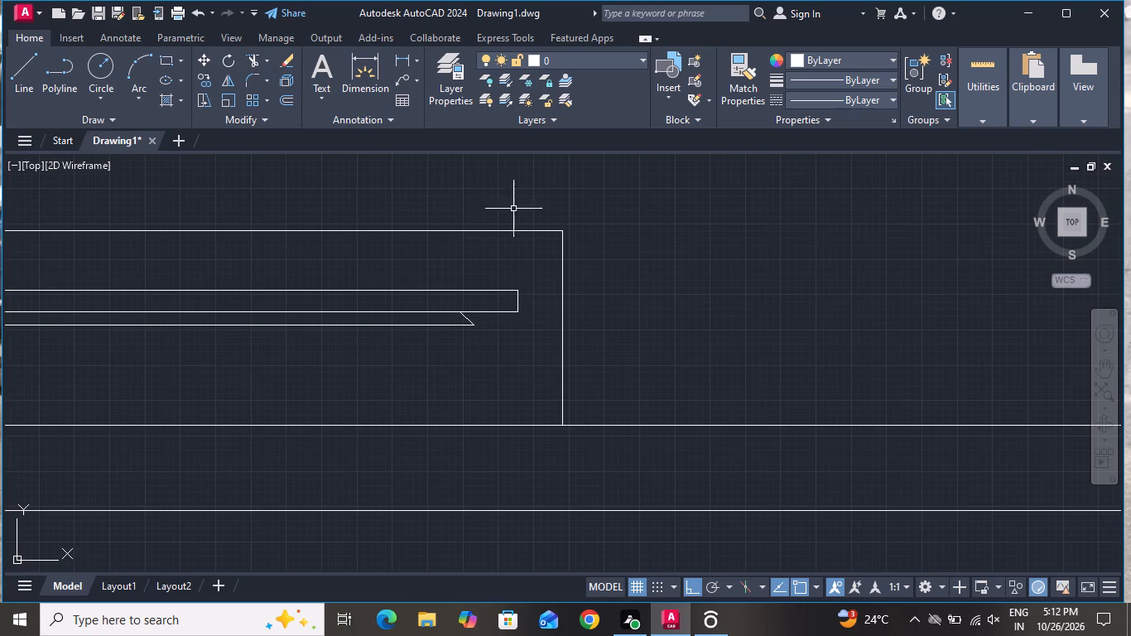
pyautogui.click(175, 95)
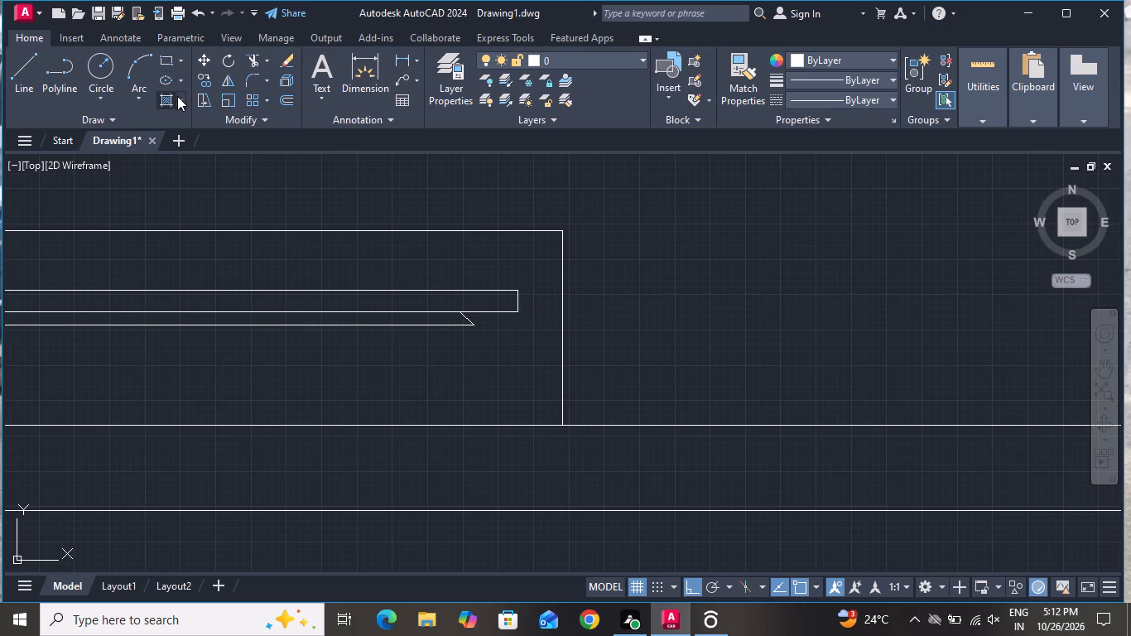
pyautogui.click(168, 103)
pyautogui.scroll(6, 180, 109)
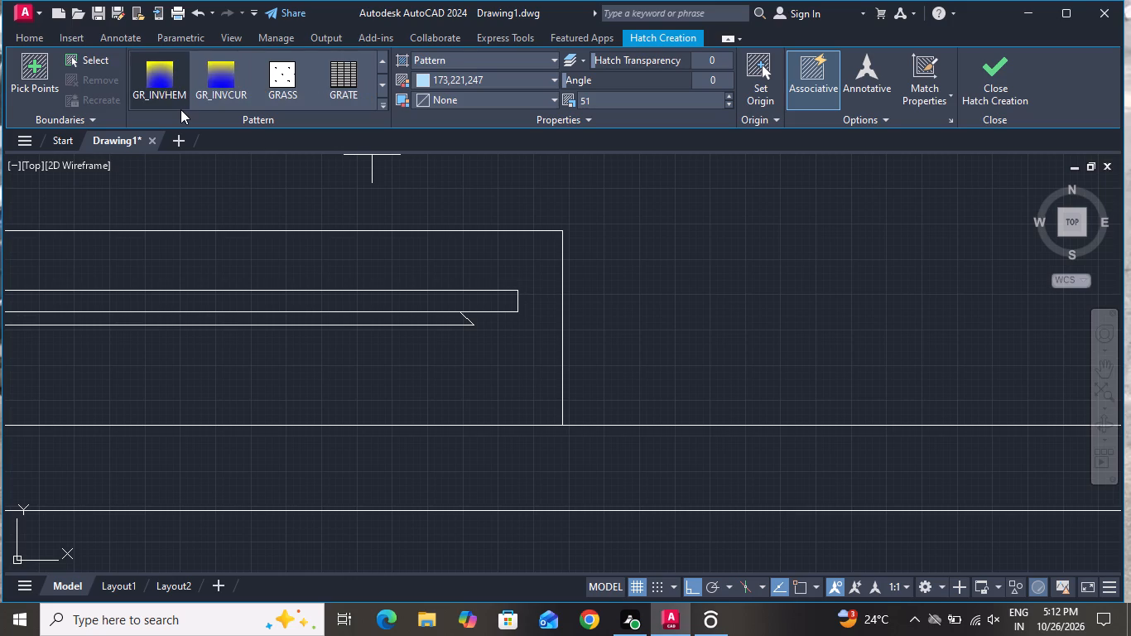
pyautogui.scroll(2, 180, 109)
pyautogui.scroll(-10, 180, 109)
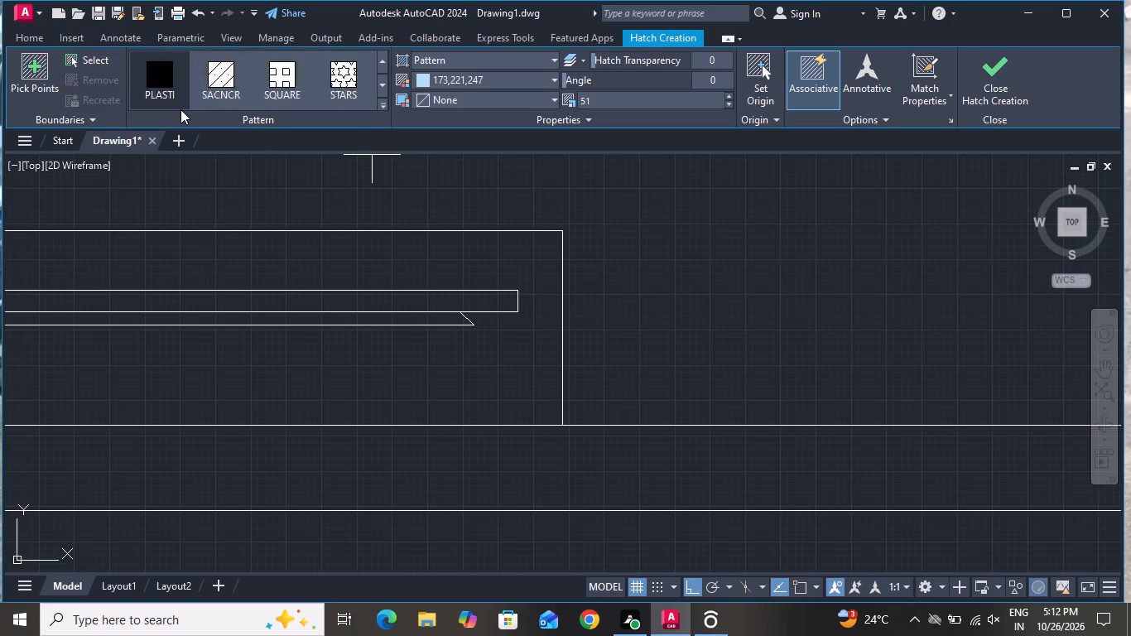
pyautogui.scroll(-10, 180, 109)
pyautogui.scroll(12, 180, 109)
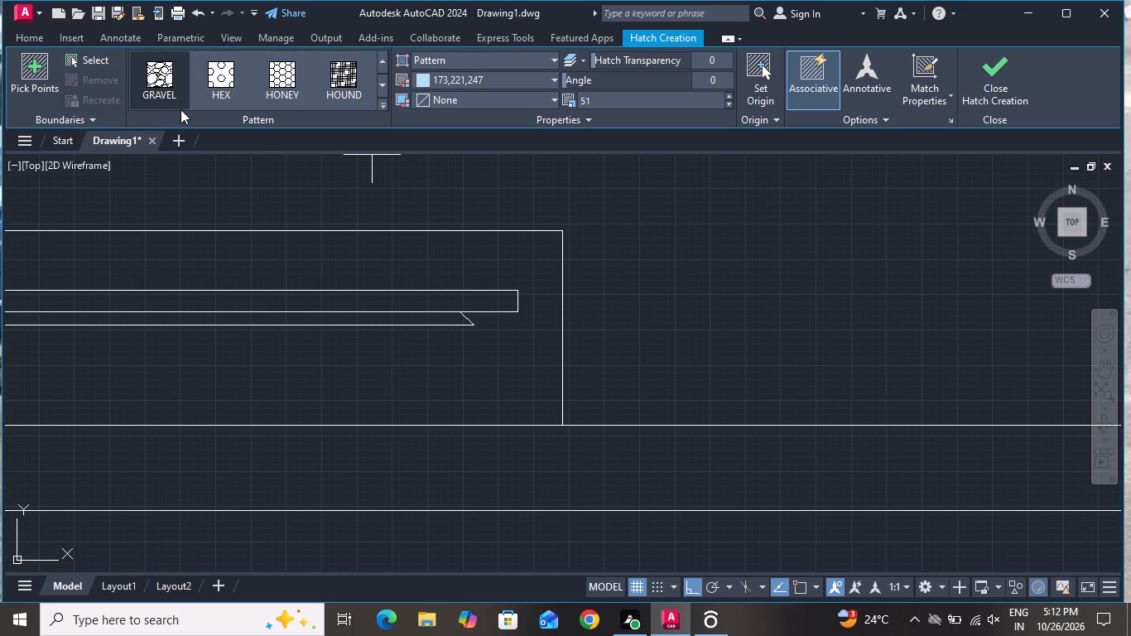
pyautogui.scroll(20, 180, 109)
pyautogui.scroll(6, 180, 109)
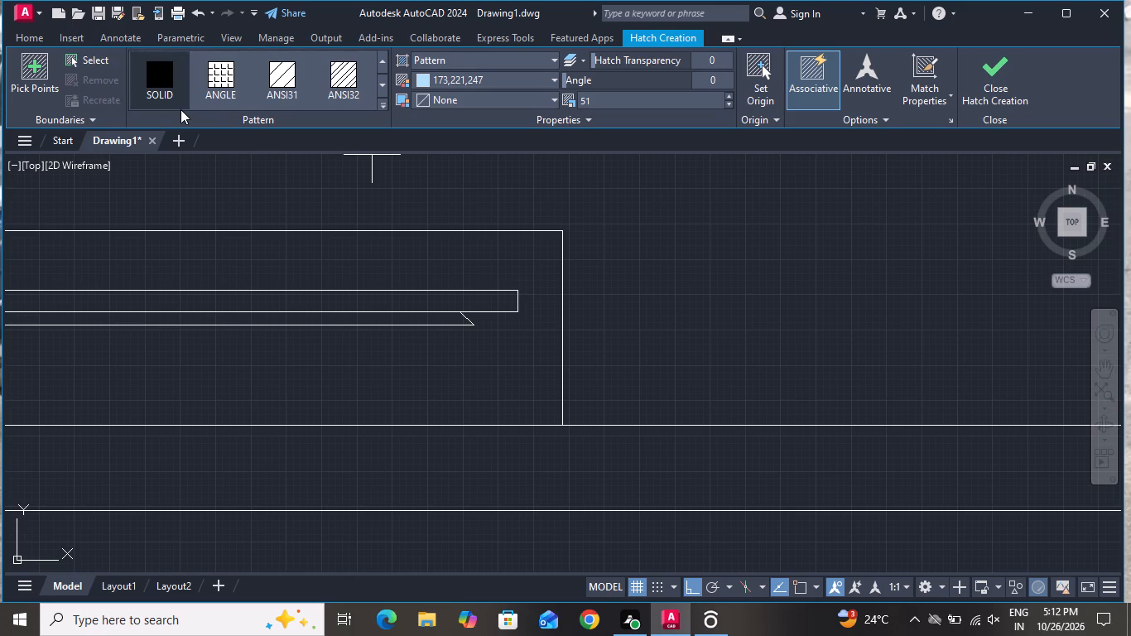
pyautogui.click(167, 84)
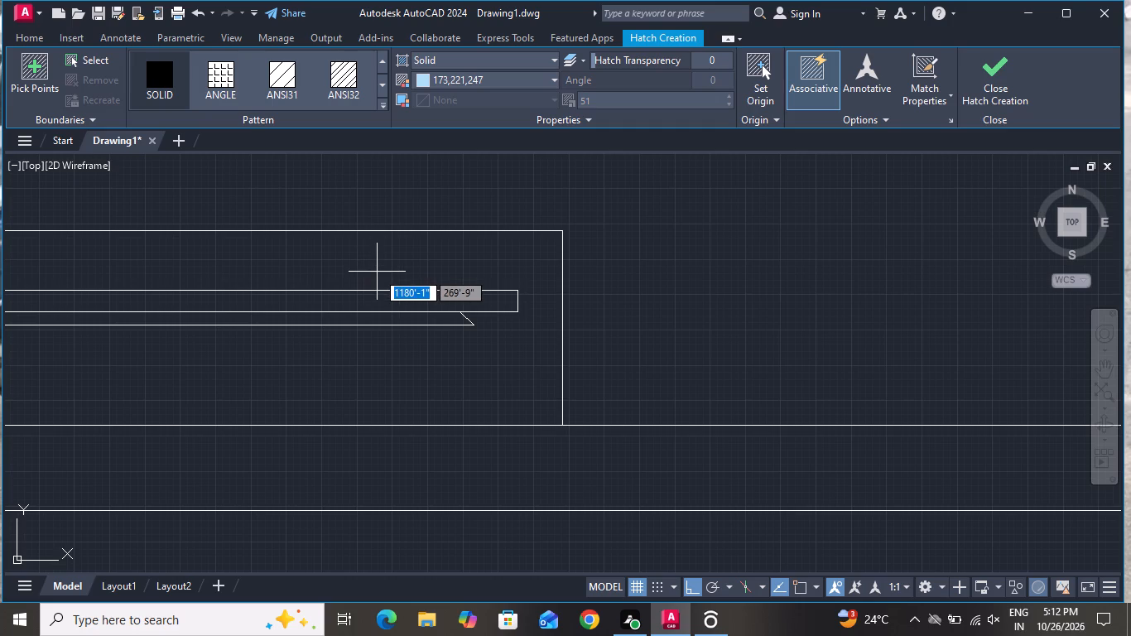
pyautogui.click(377, 274)
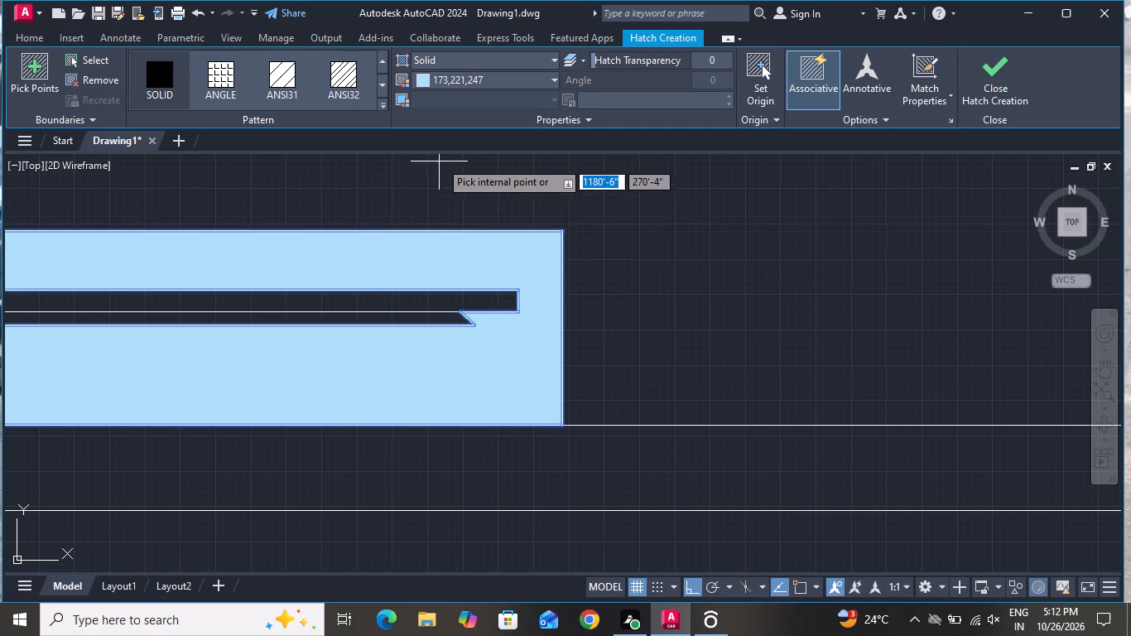
# Set the TV unit's solid hatch colour to 254,204,102 and finish the hatch.
pyautogui.click(473, 86)
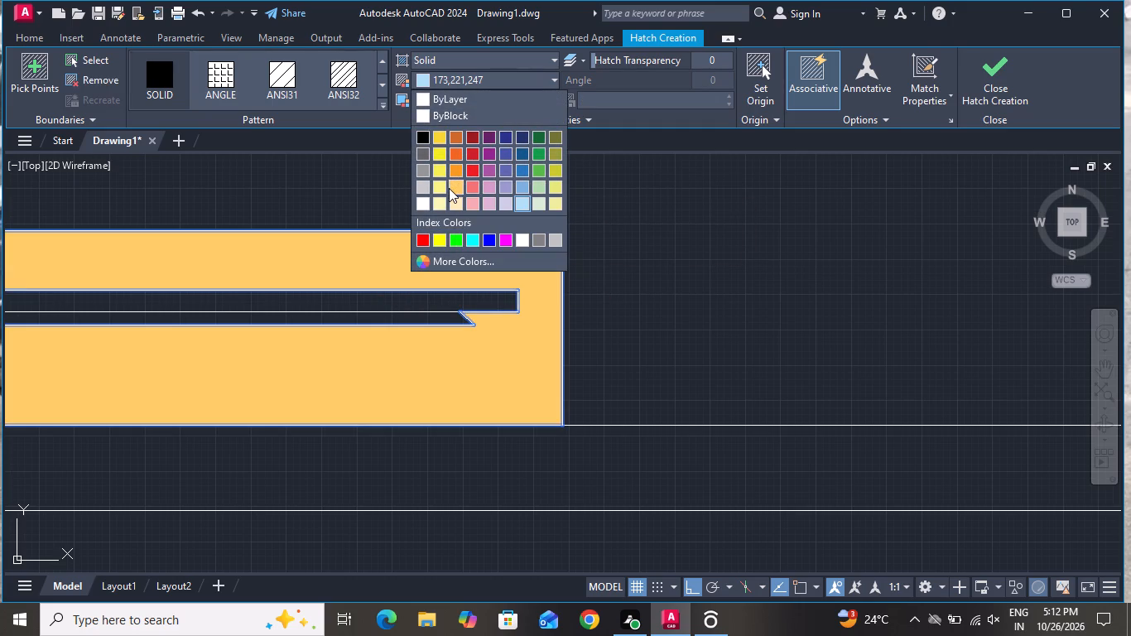
pyautogui.click(449, 188)
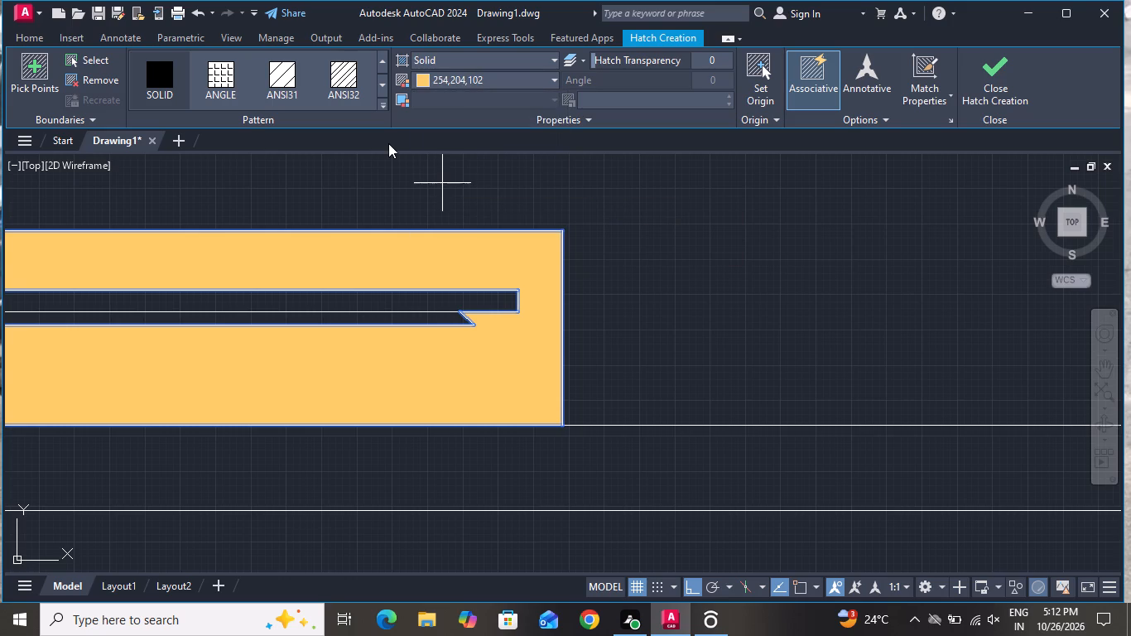
pyautogui.press('Escape')
# Draw a vertical line about 10" long across the top outer wall, from the midpoint of the small door room's upper edge.
pyautogui.scroll(-2, 465, 354)
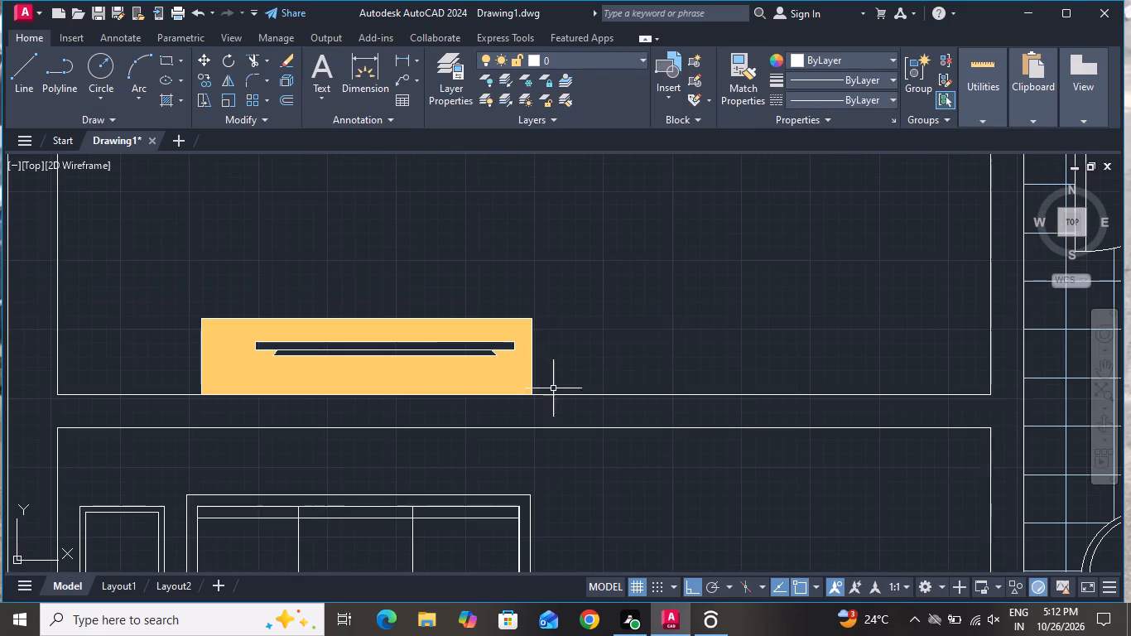
pyautogui.scroll(-1, 691, 359)
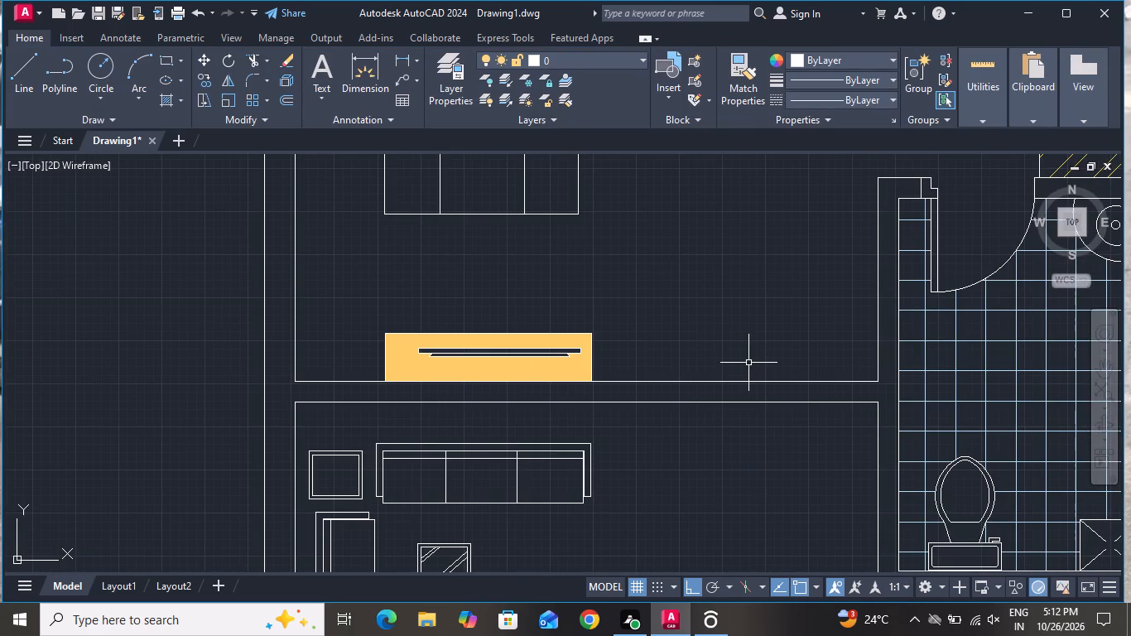
pyautogui.scroll(-2, 753, 362)
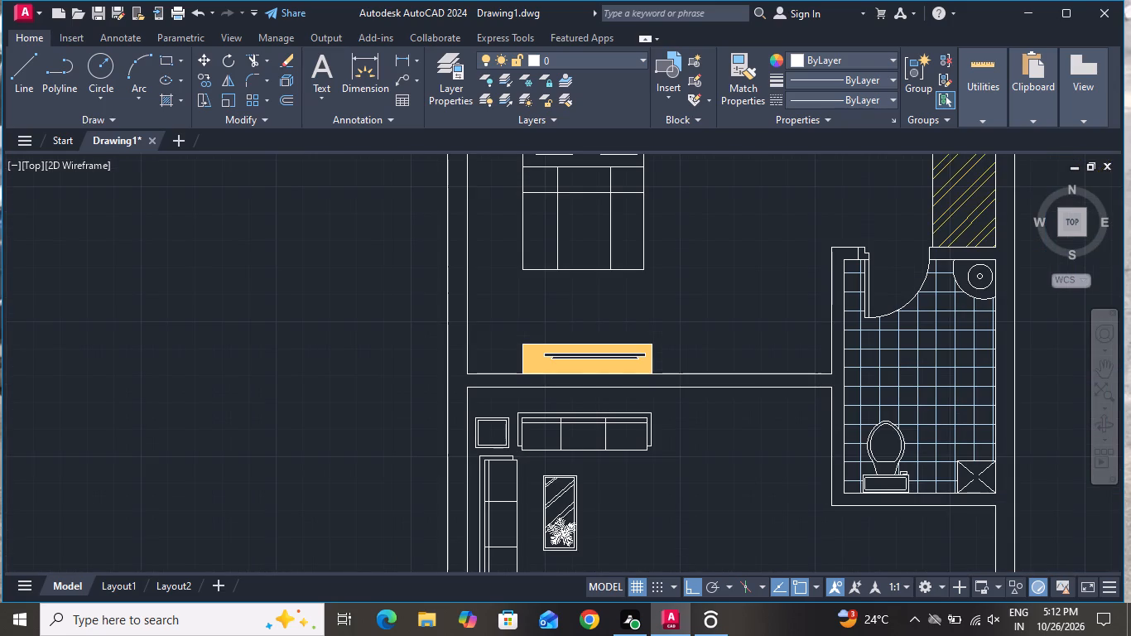
pyautogui.scroll(-1, 753, 362)
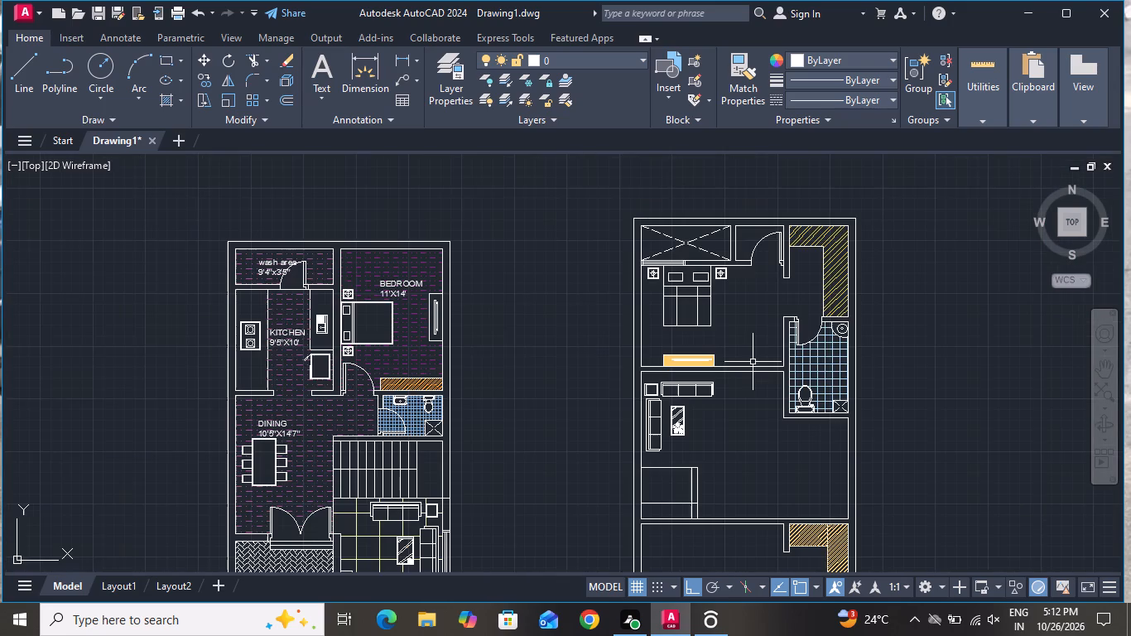
pyautogui.scroll(2, 861, 205)
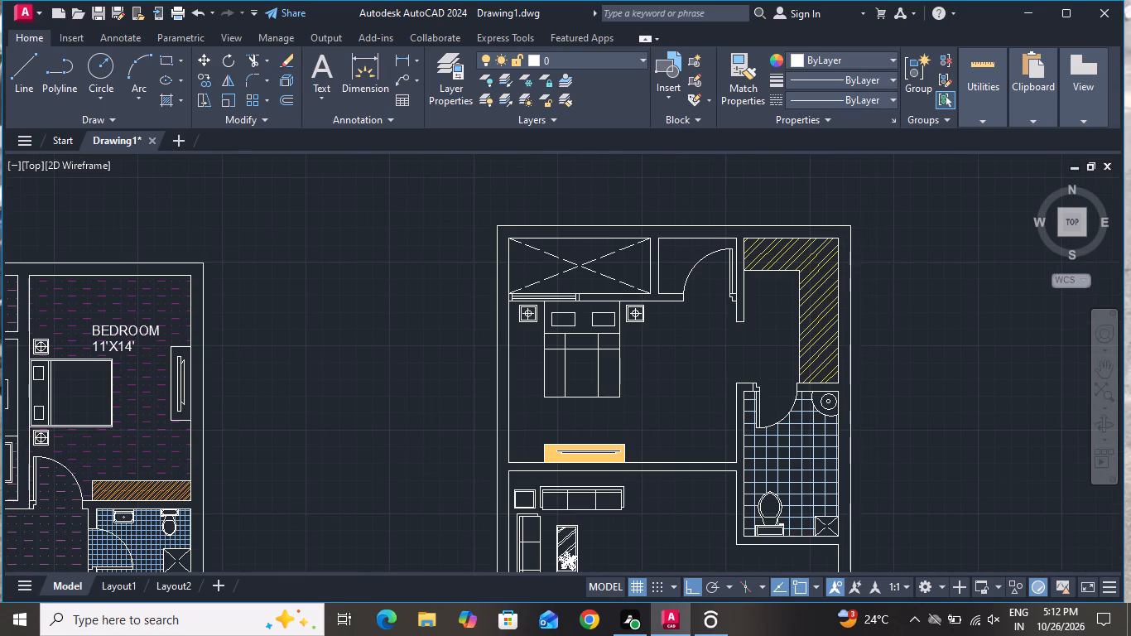
pyautogui.scroll(1, 853, 210)
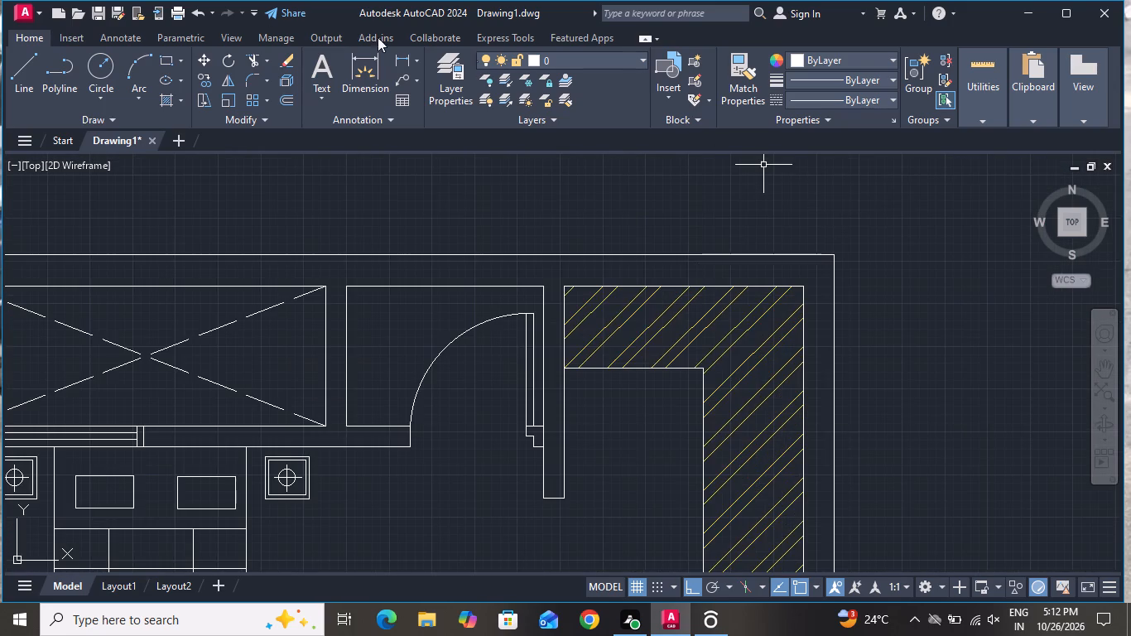
pyautogui.click(20, 76)
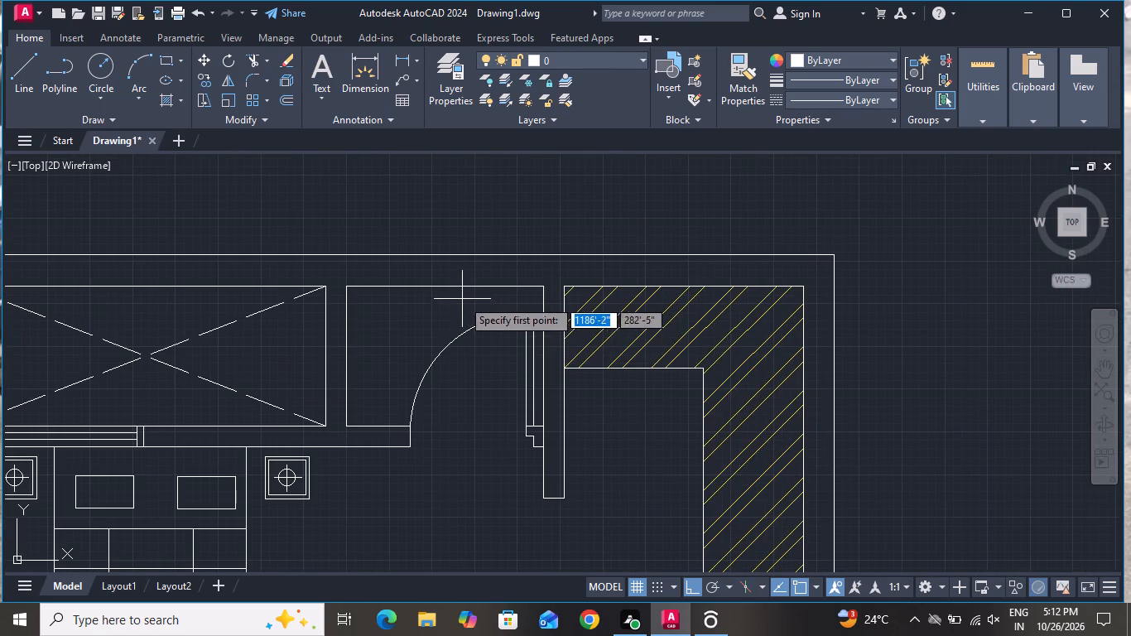
pyautogui.click(445, 284)
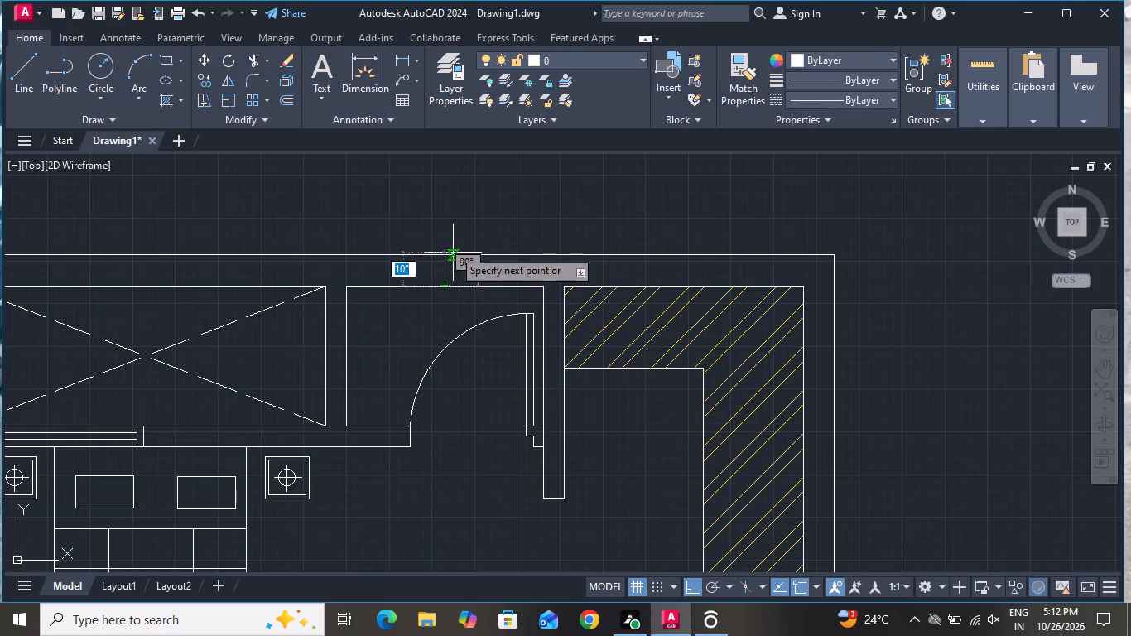
pyautogui.click(440, 257)
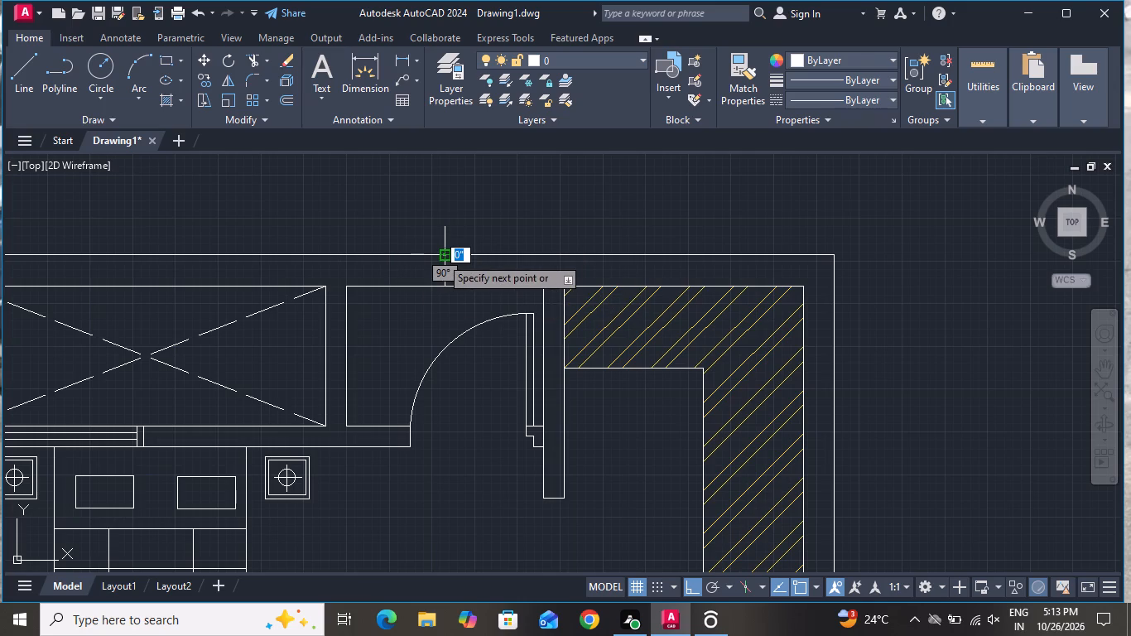
pyautogui.rightClick(440, 257)
pyautogui.click(481, 290)
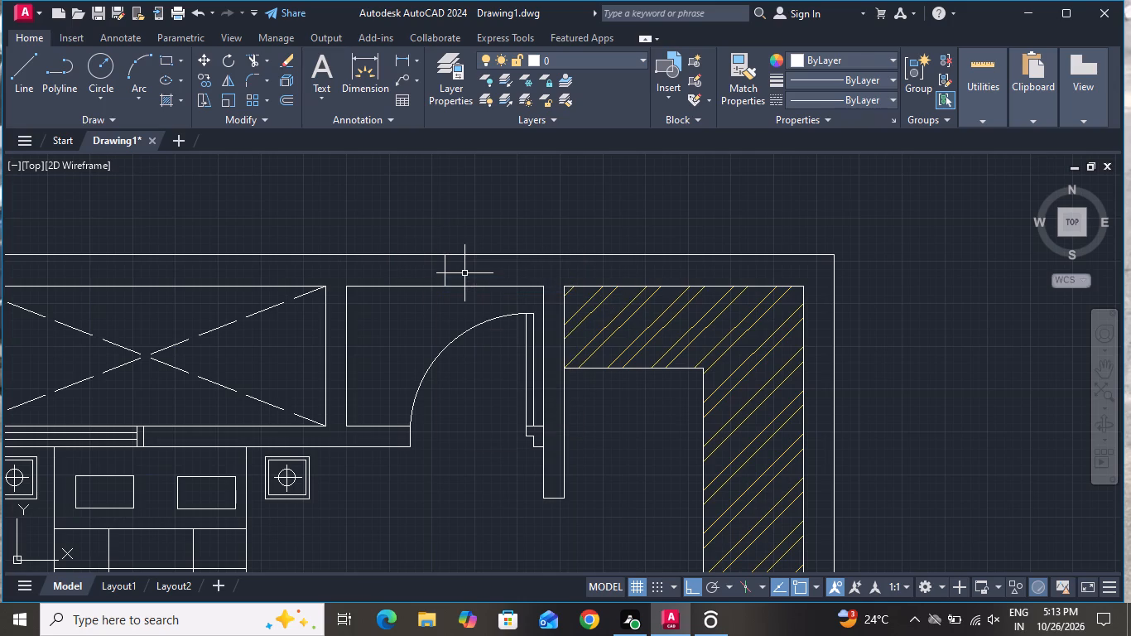
# Offset the vertical line in the top outer wall by 1' to both sides to mark the window opening.
pyautogui.write('o')
pyautogui.press('space')
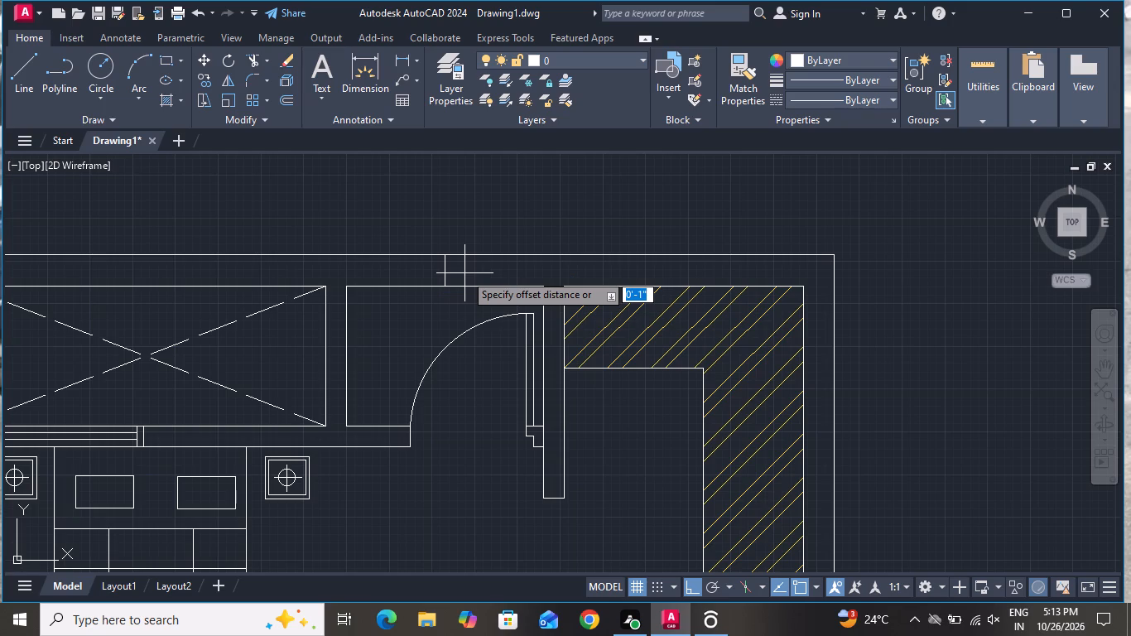
pyautogui.press('1')
pyautogui.press("'")
pyautogui.press('Return')
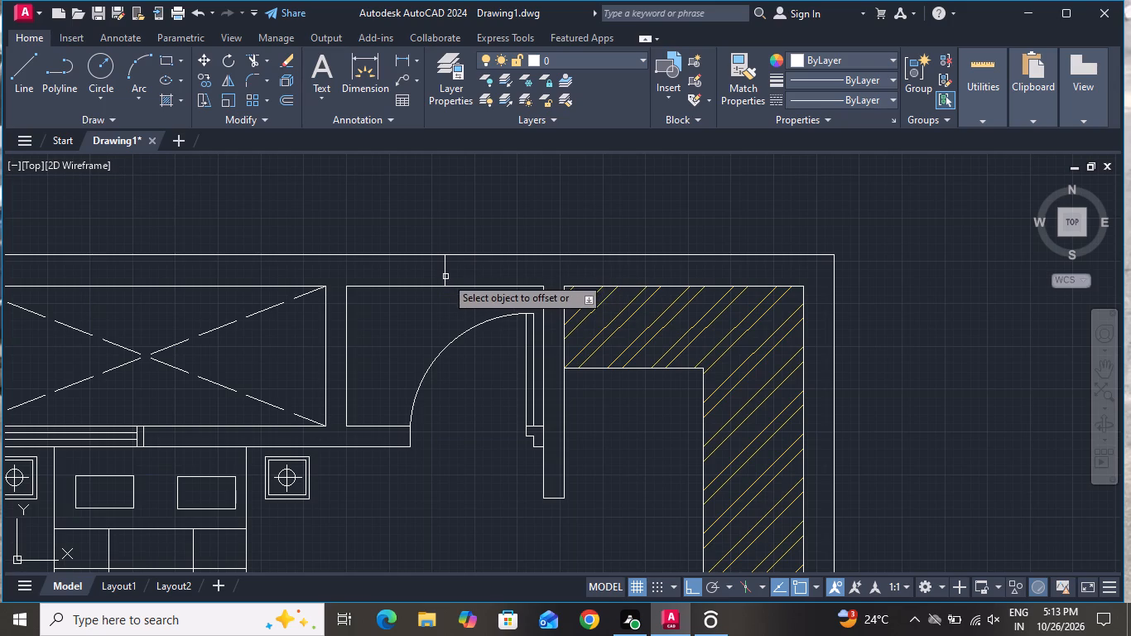
pyautogui.click(445, 277)
pyautogui.click(490, 266)
pyautogui.click(445, 269)
pyautogui.click(333, 269)
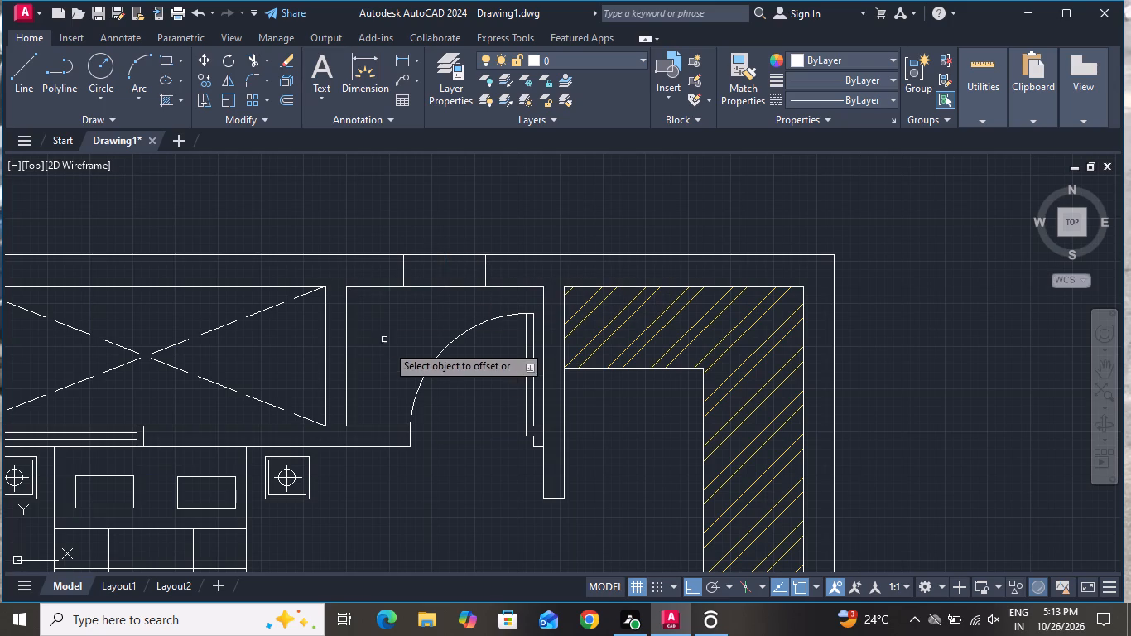
pyautogui.rightClick(399, 359)
pyautogui.click(430, 385)
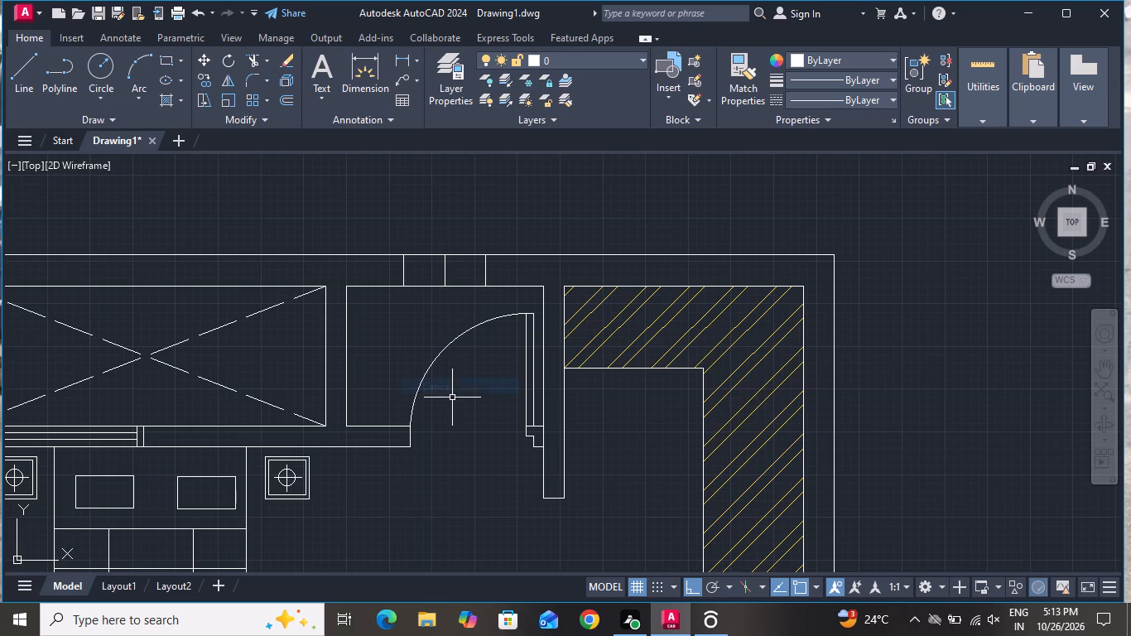
# Offset the two outer window lines by 2" outward to form the window's side frames.
pyautogui.write('o')
pyautogui.press('space')
pyautogui.press('2')
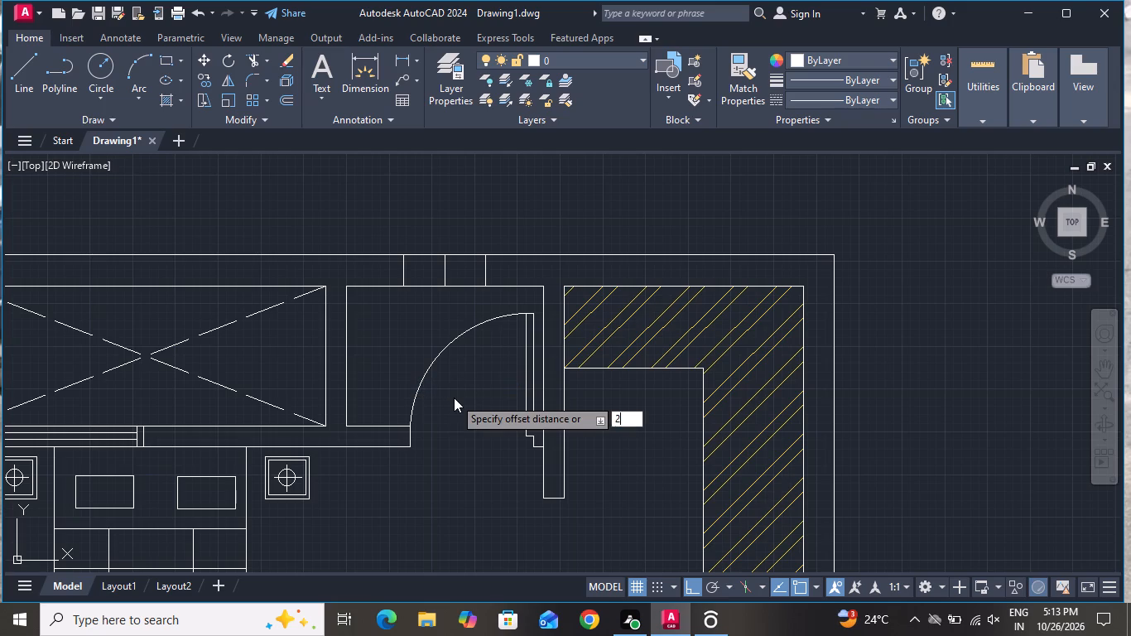
pyautogui.hotkey('shift', '"')
pyautogui.press('Return')
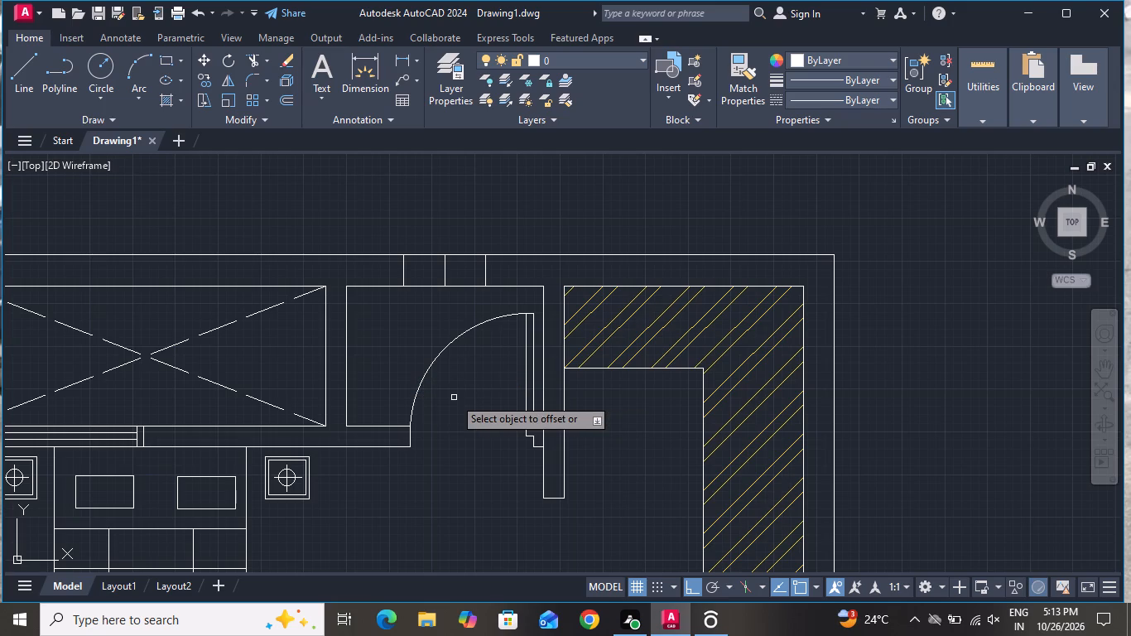
pyautogui.click(485, 273)
pyautogui.click(586, 276)
pyautogui.click(402, 271)
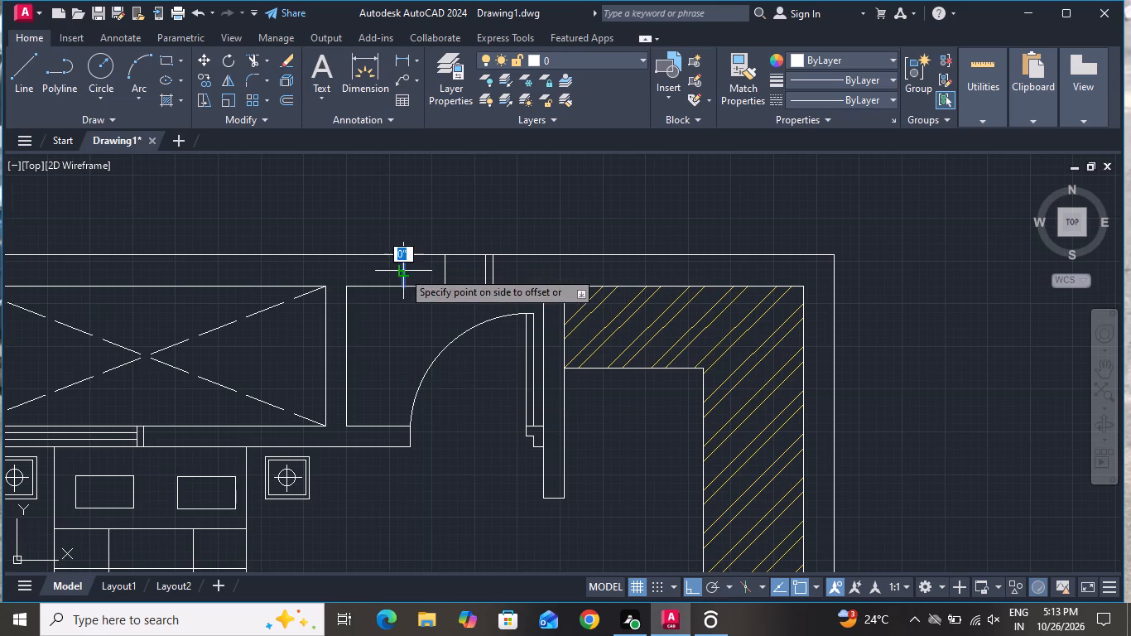
pyautogui.click(376, 272)
pyautogui.rightClick(381, 340)
pyautogui.click(396, 361)
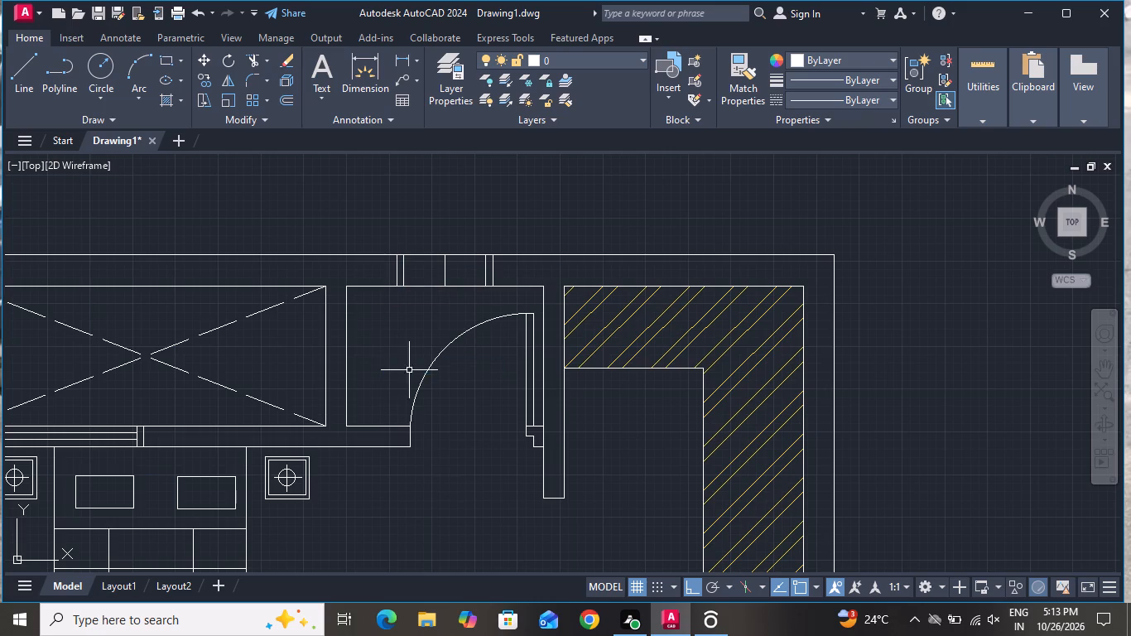
# Draw a horizontal line across the window opening joining the midpoints of the two inner frame lines.
pyautogui.scroll(-1, 455, 352)
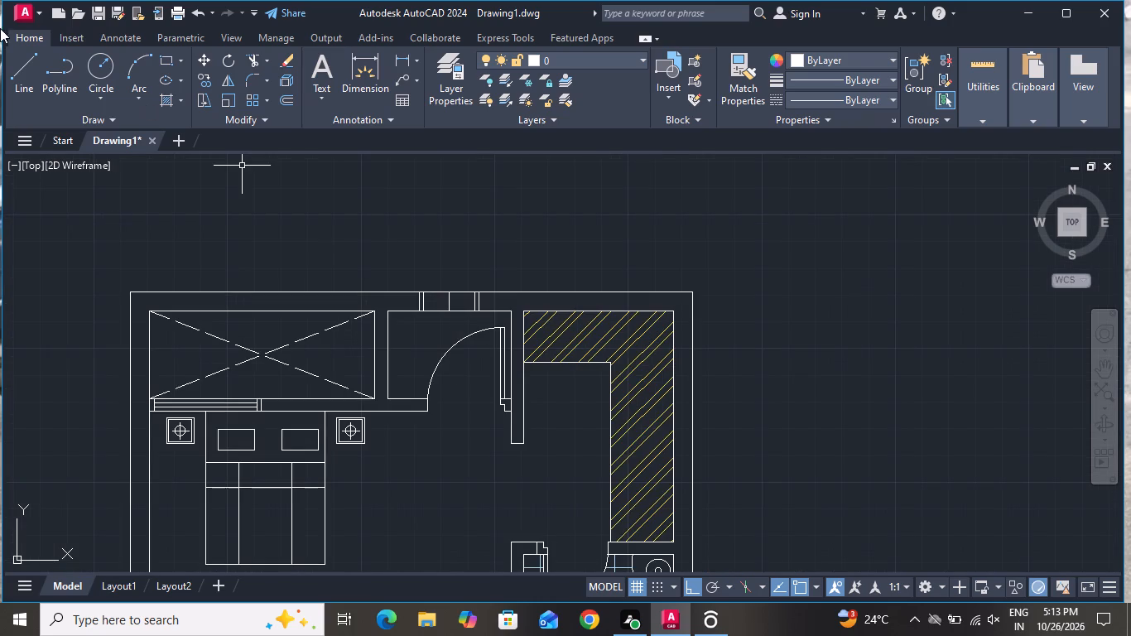
pyautogui.click(20, 75)
pyautogui.scroll(2, 437, 316)
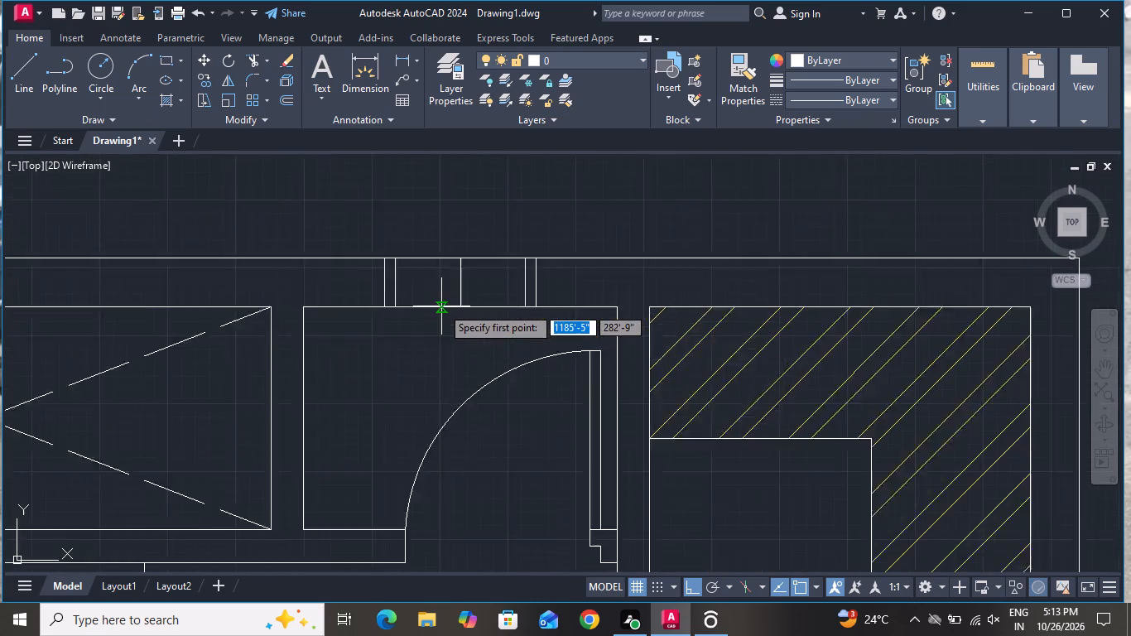
pyautogui.scroll(1, 441, 306)
pyautogui.click(360, 268)
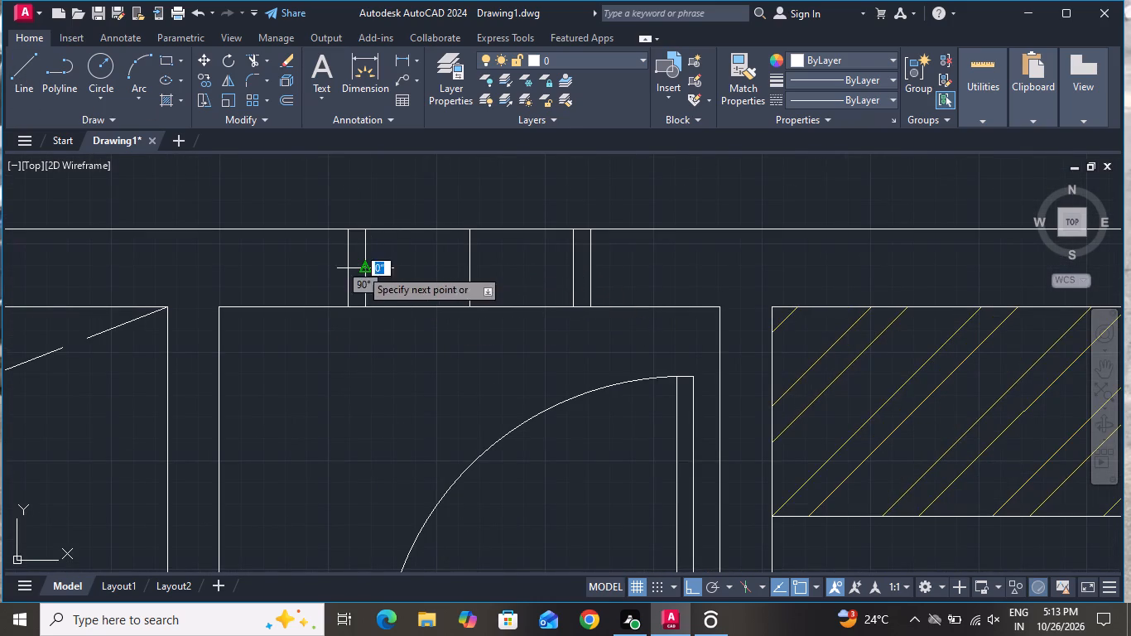
pyautogui.click(573, 266)
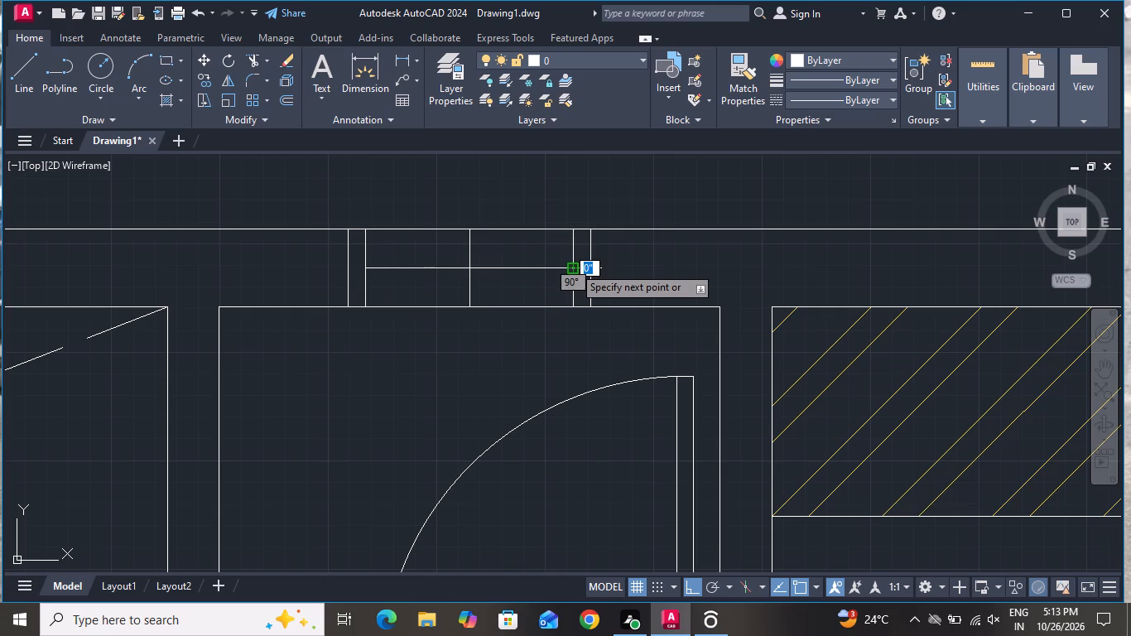
pyautogui.rightClick(573, 266)
pyautogui.click(582, 296)
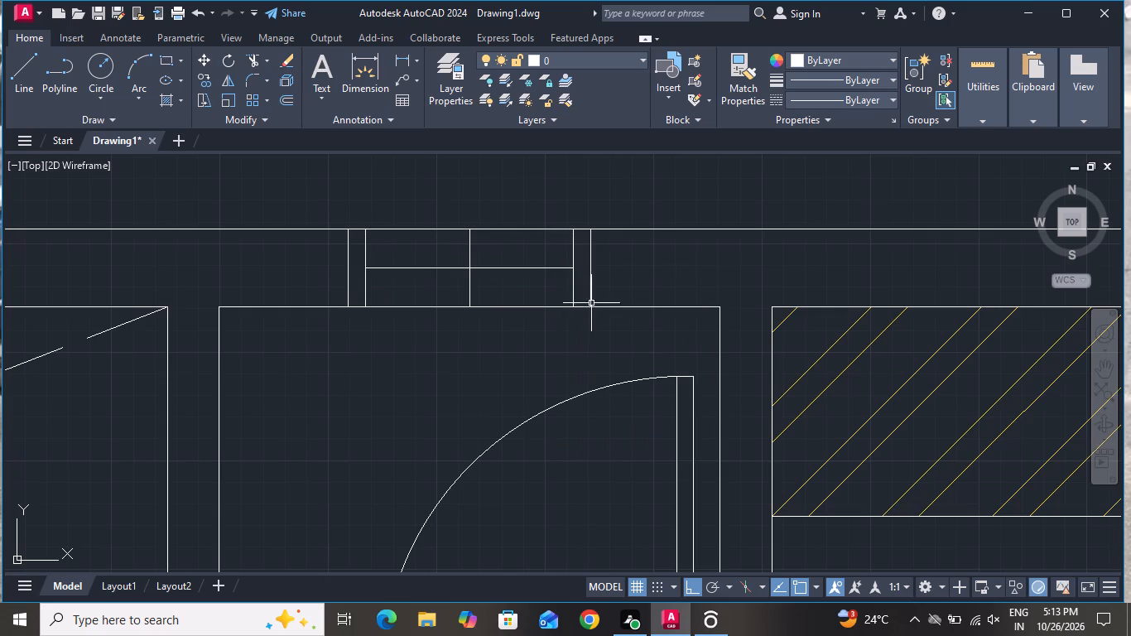
# Offset the window's horizontal centre line by 1" both above and below.
pyautogui.write('o')
pyautogui.press('space')
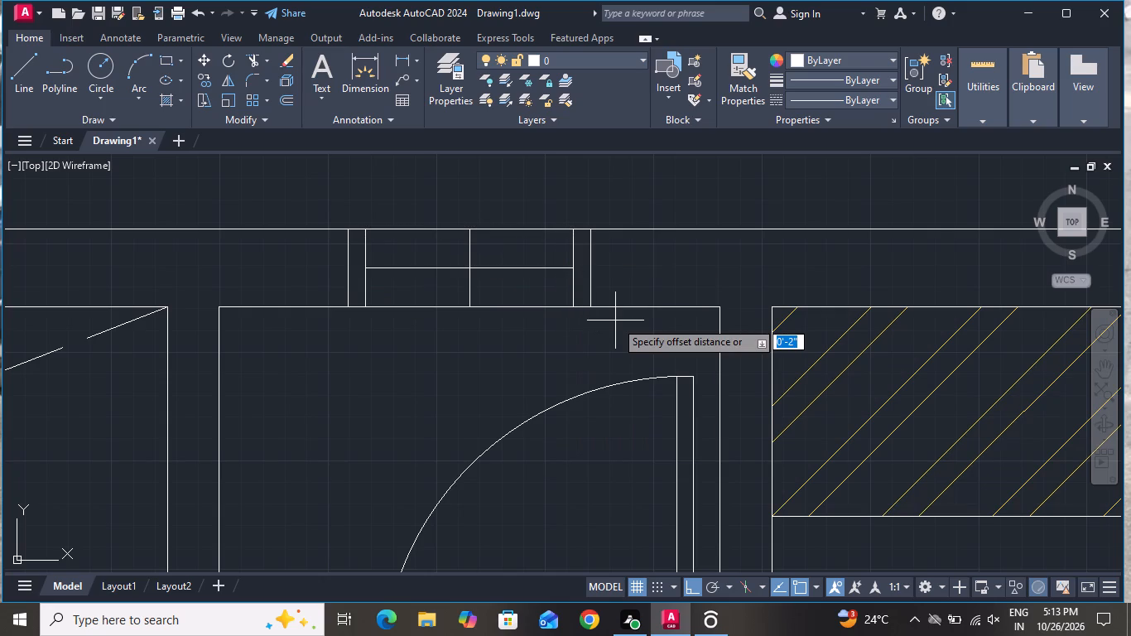
pyautogui.press('1')
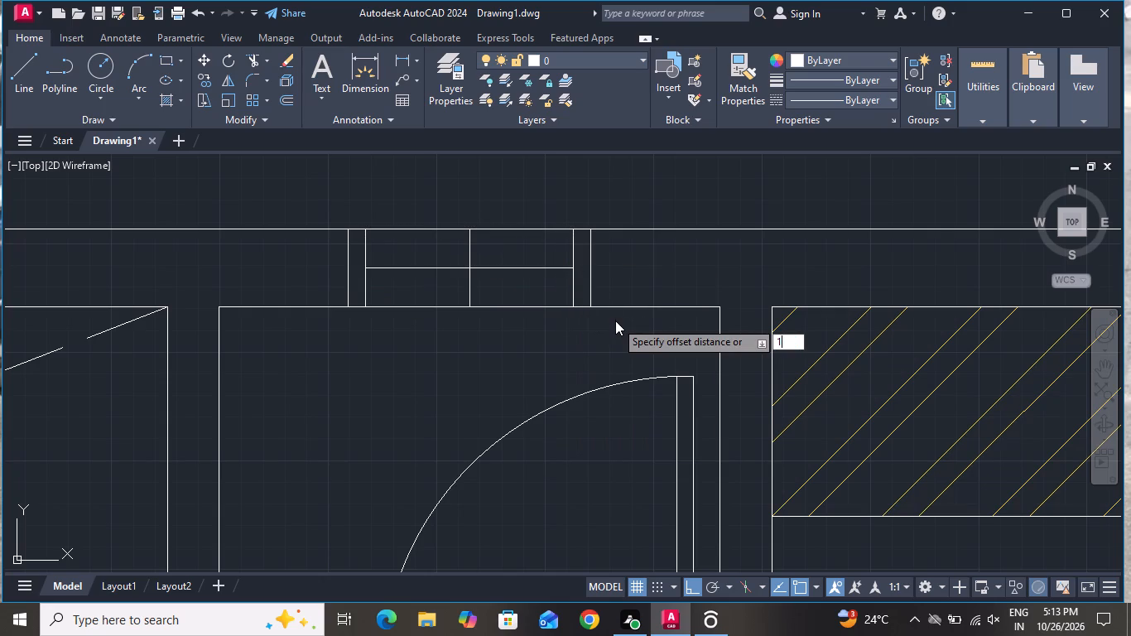
pyautogui.hotkey('shift', '"')
pyautogui.press('Return')
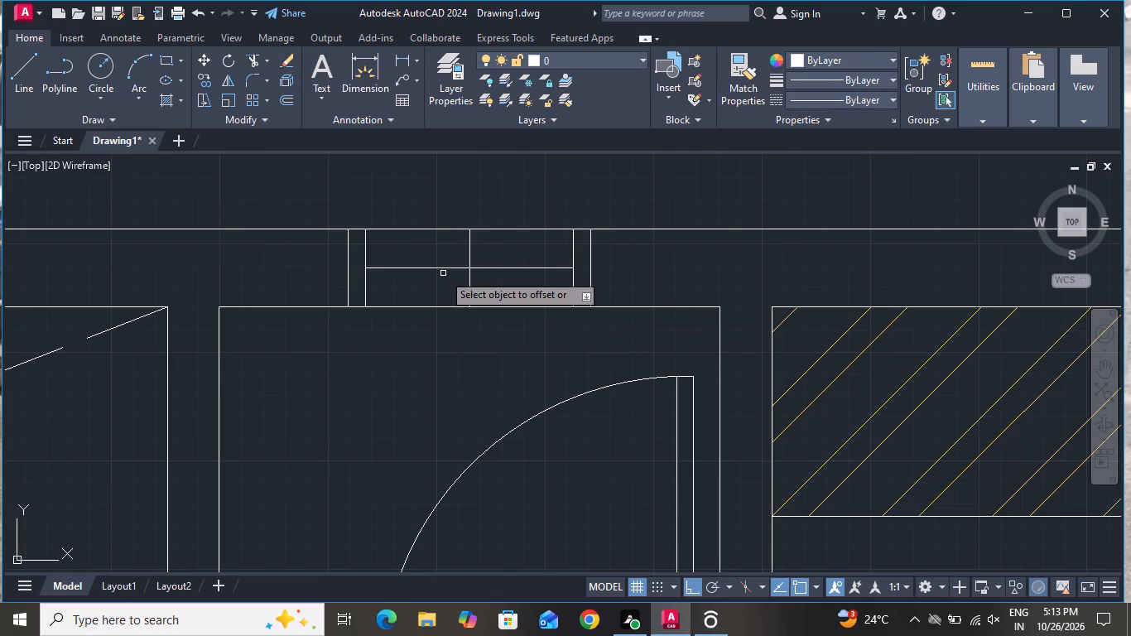
pyautogui.click(445, 267)
pyautogui.click(443, 308)
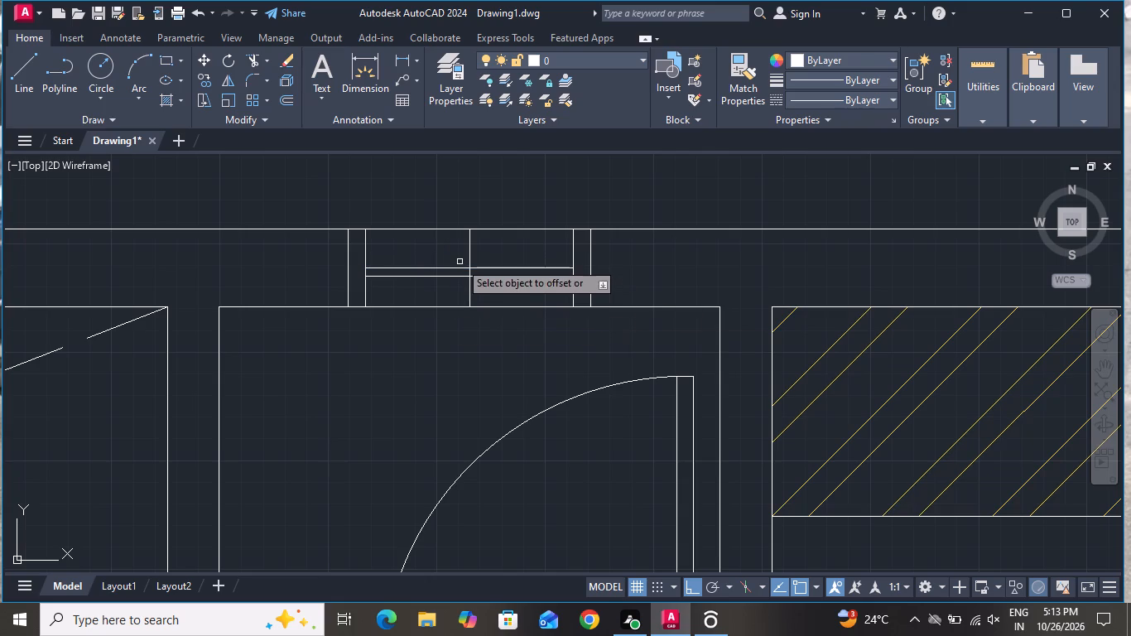
pyautogui.click(455, 268)
pyautogui.click(454, 241)
pyautogui.rightClick(454, 241)
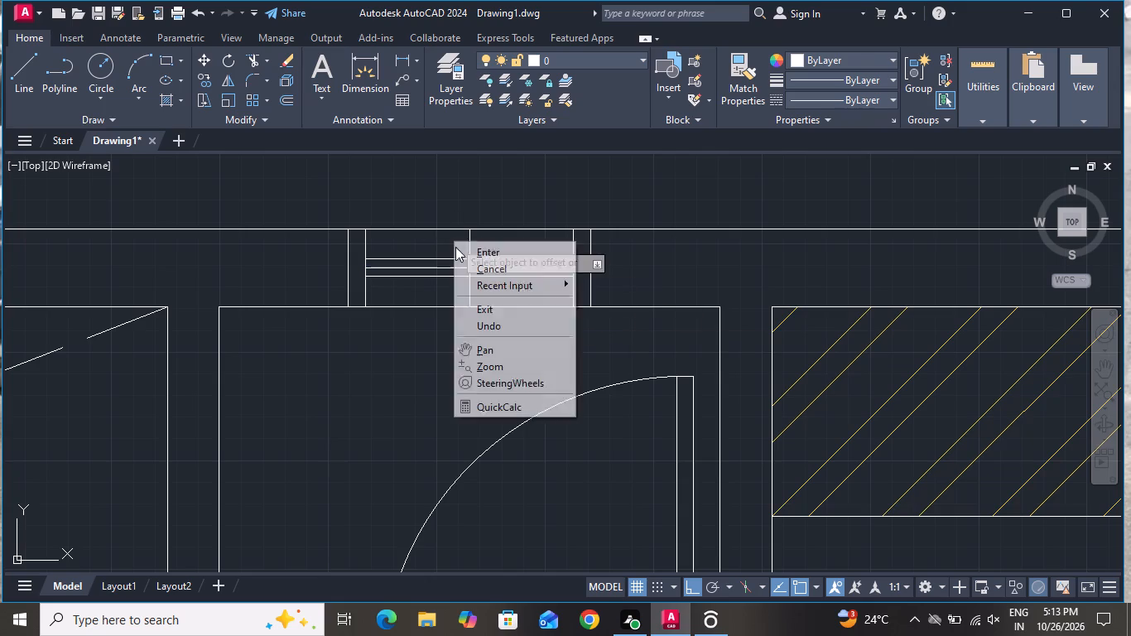
pyautogui.click(462, 256)
# Delete the window's vertical and horizontal centre lines, keeping the two offset glass lines.
pyautogui.scroll(3, 479, 272)
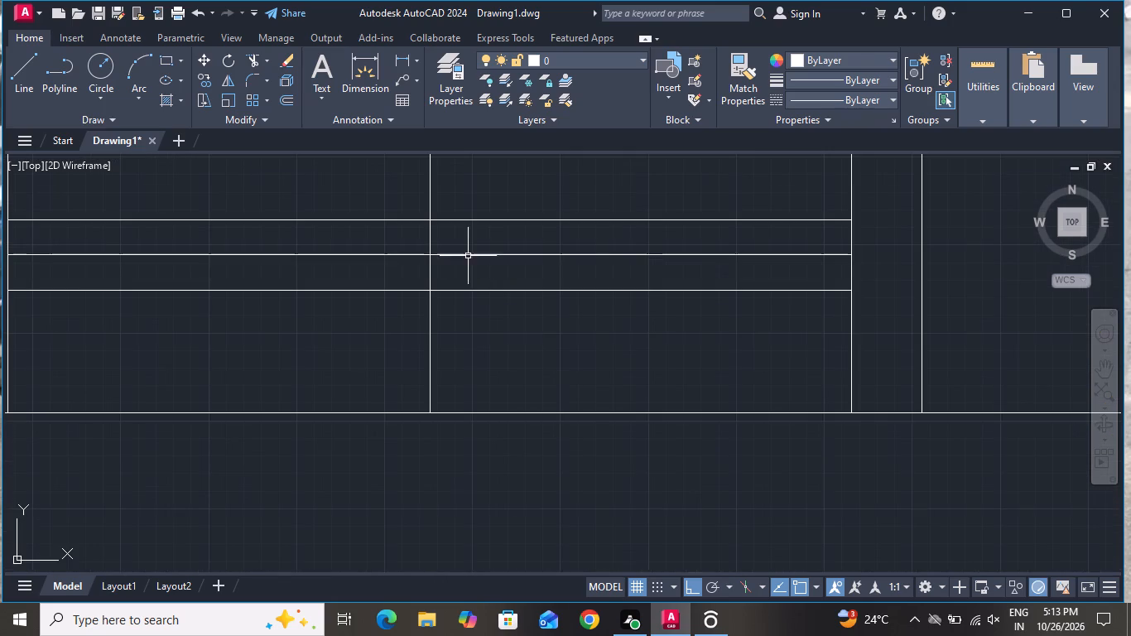
pyautogui.click(451, 238)
pyautogui.click(402, 272)
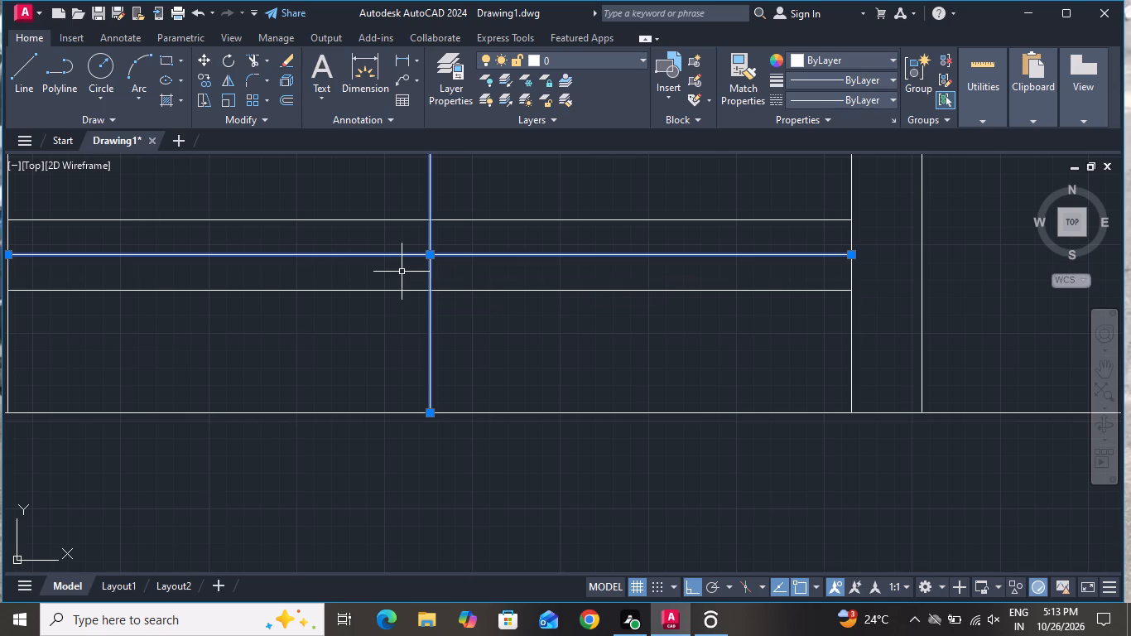
pyautogui.press('Delete')
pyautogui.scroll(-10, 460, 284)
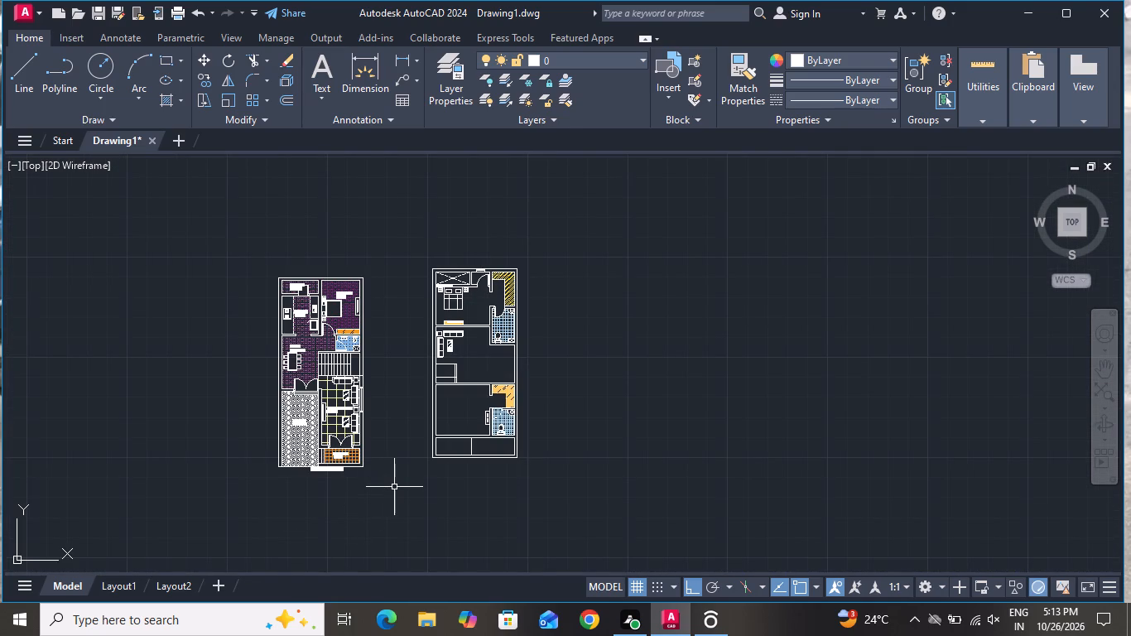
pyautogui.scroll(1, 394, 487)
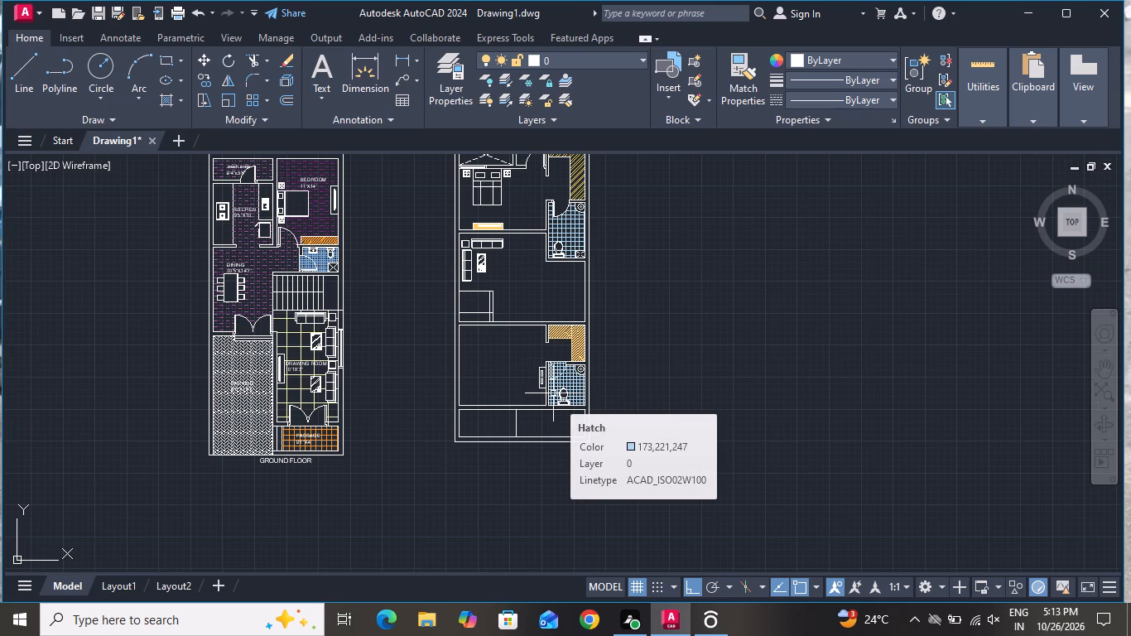
# Draw a line across the thickness of the wall below the bedroom TV unit, at its end against the bathroom wall.
pyautogui.scroll(2, 541, 313)
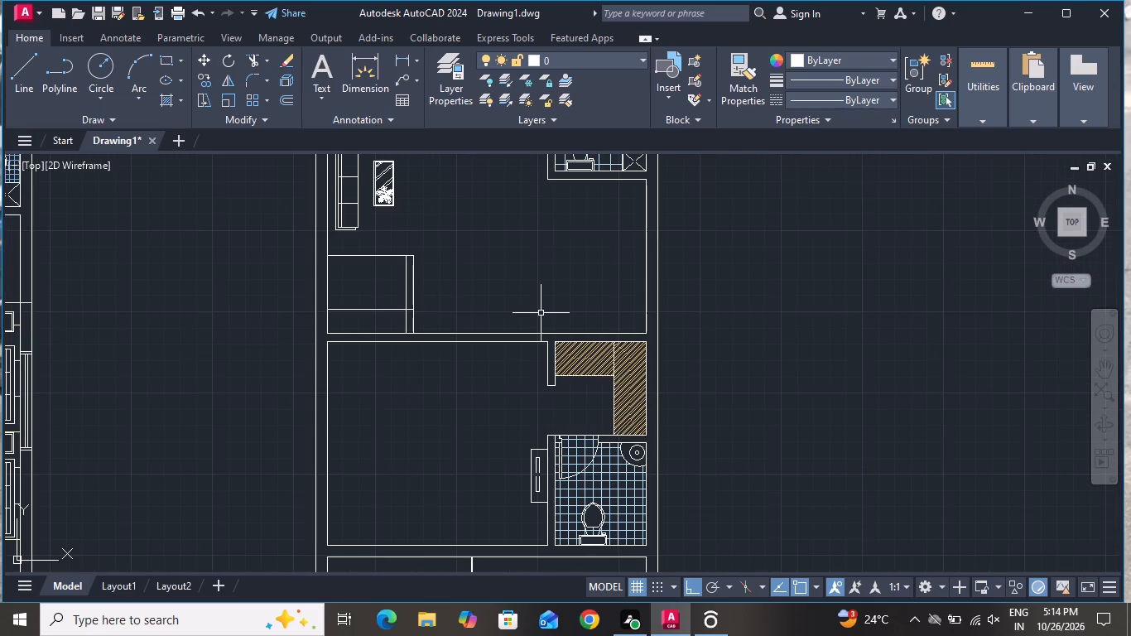
pyautogui.scroll(-2, 539, 311)
pyautogui.scroll(3, 509, 195)
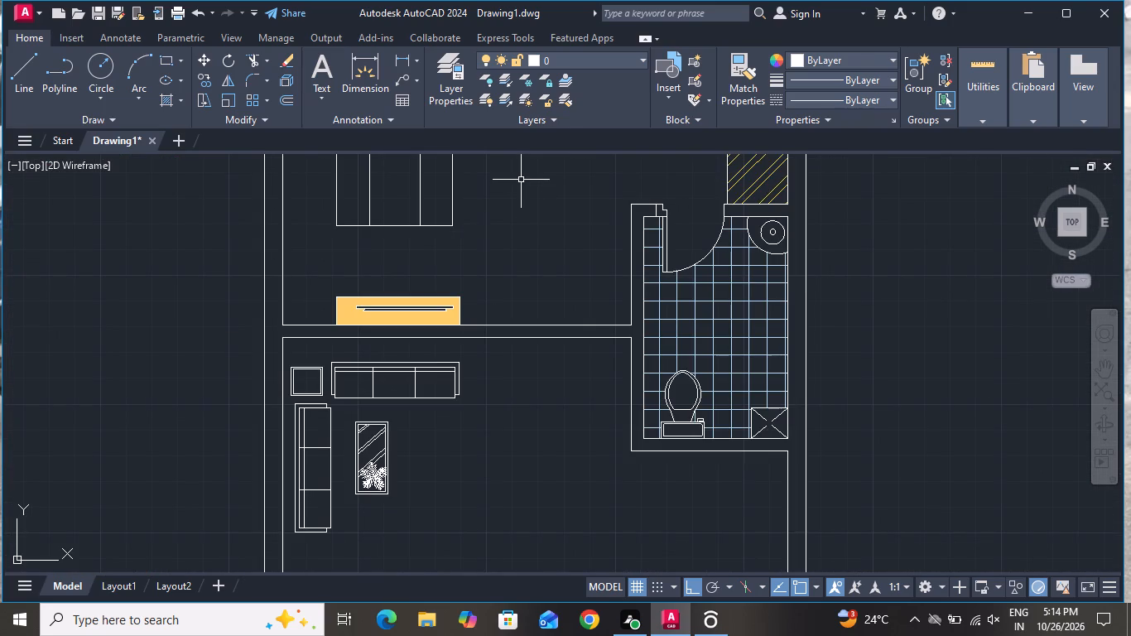
pyautogui.click(23, 70)
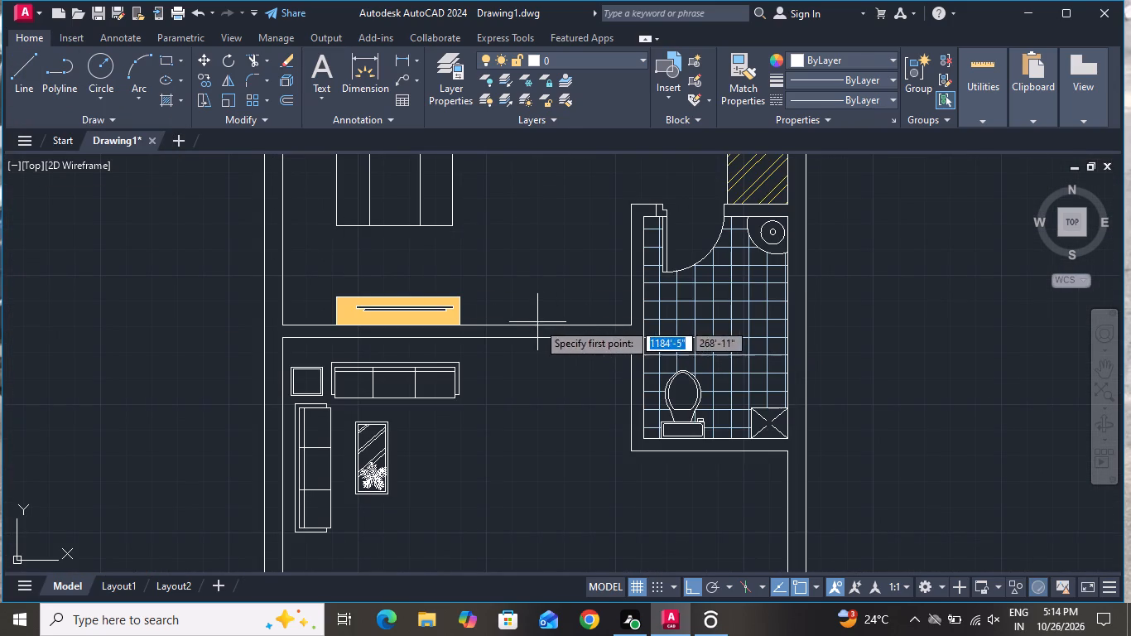
pyautogui.scroll(2, 620, 333)
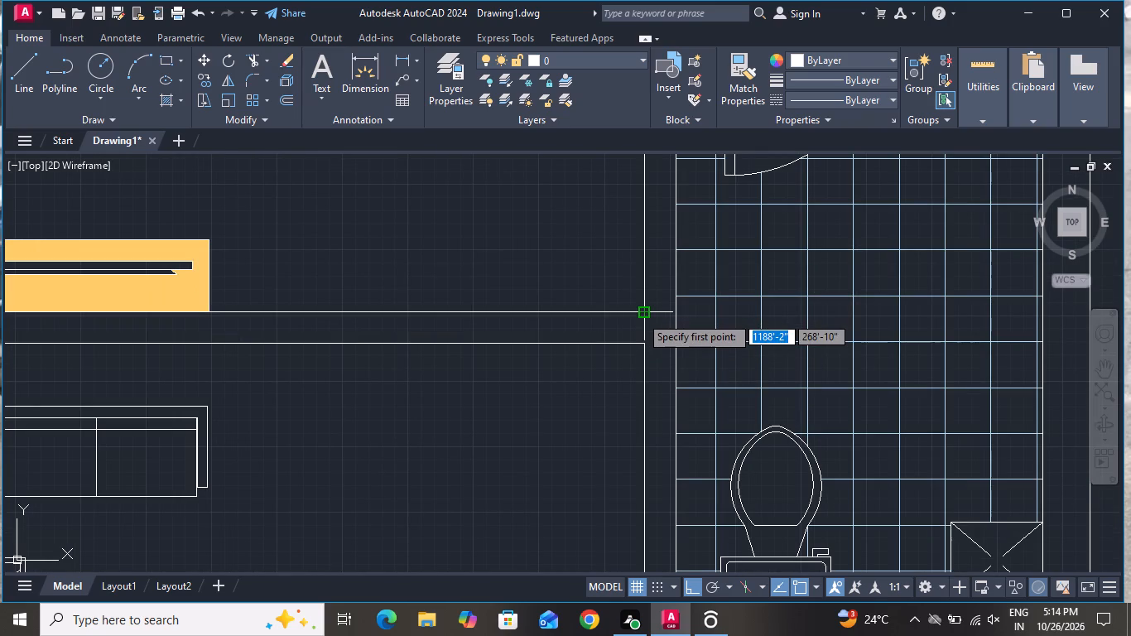
pyautogui.click(640, 316)
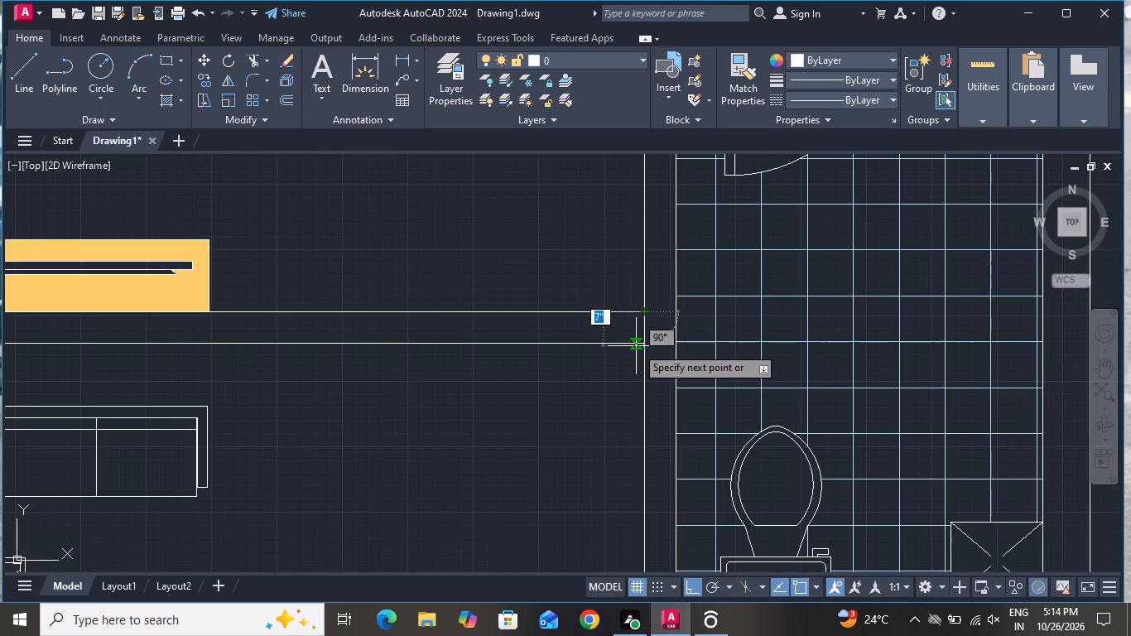
pyautogui.click(640, 343)
pyautogui.rightClick(640, 343)
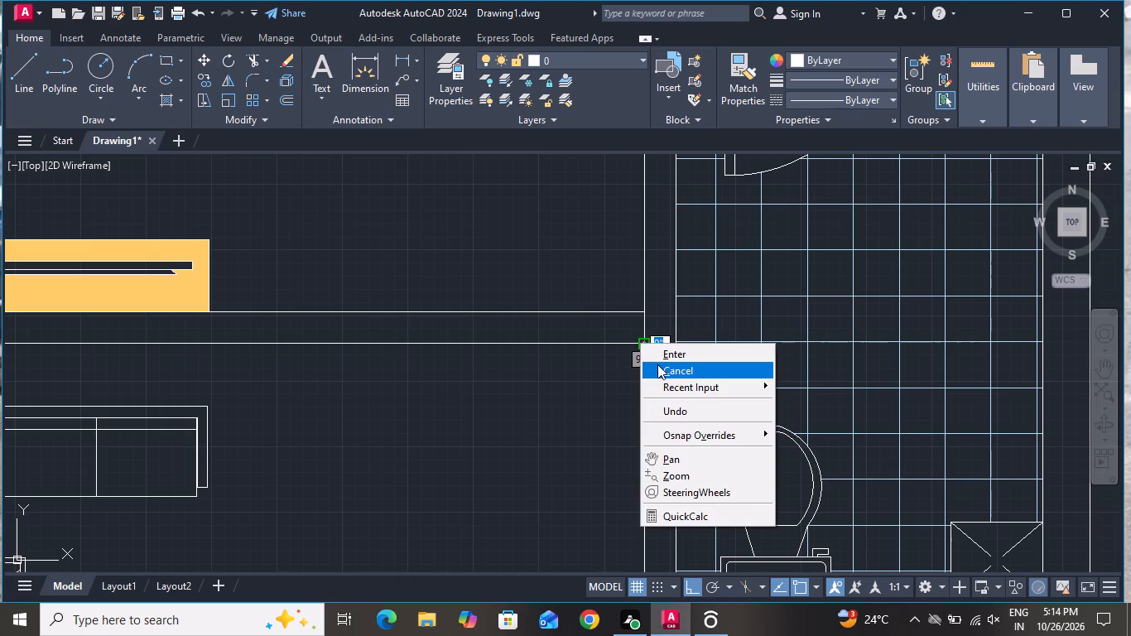
pyautogui.click(657, 364)
# Offset the wall-end line by 3" away from the bathroom to mark the first door jamb.
pyautogui.write('o')
pyautogui.press('space')
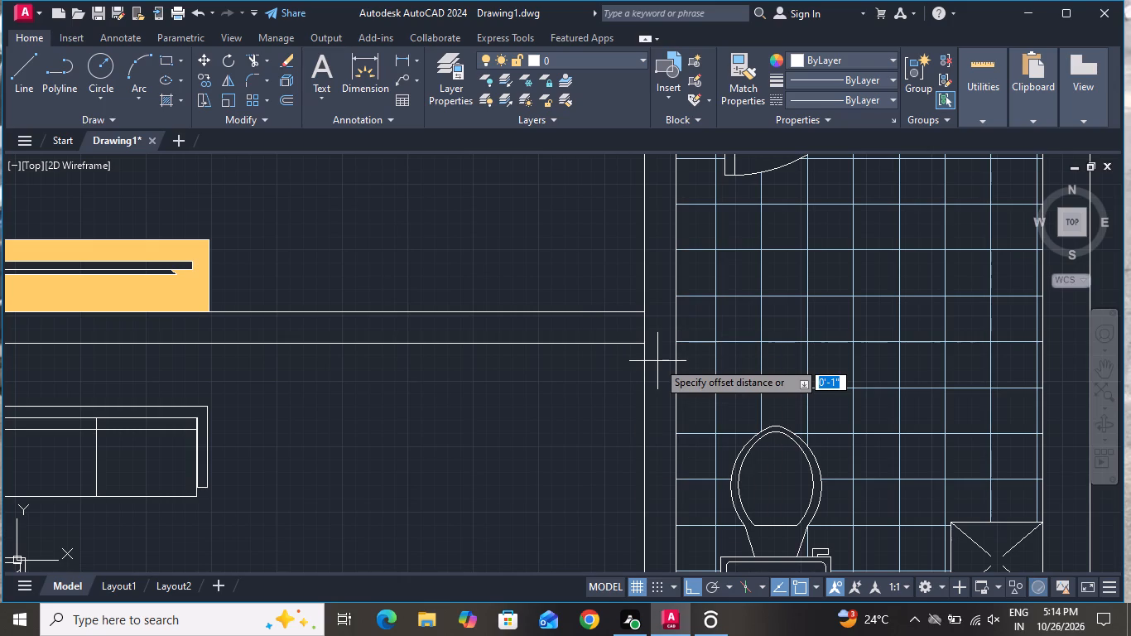
pyautogui.press('3')
pyautogui.hotkey('shift', '"')
pyautogui.press('Return')
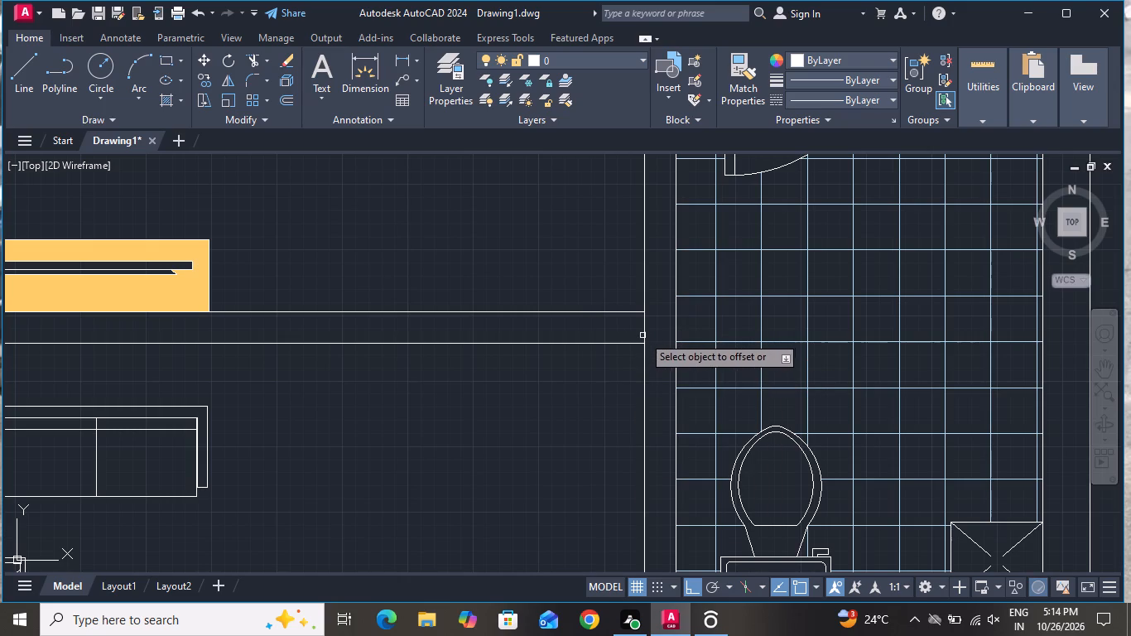
pyautogui.click(644, 335)
pyautogui.click(625, 337)
pyautogui.rightClick(603, 403)
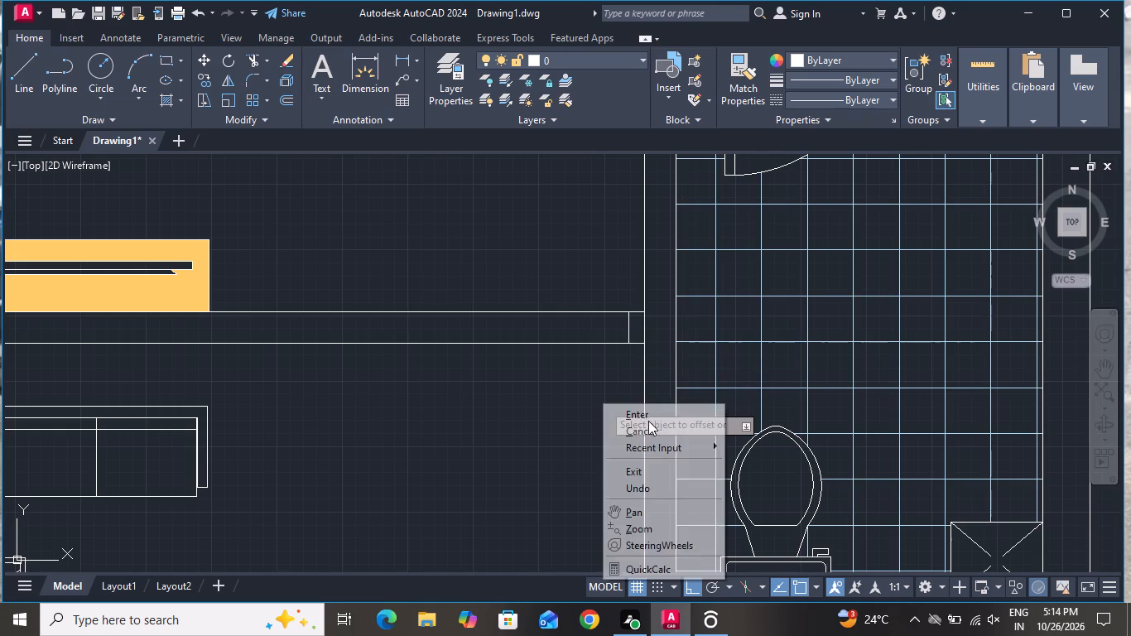
pyautogui.click(649, 426)
# Offset the first jamb line by 3' toward the TV unit to mark the opposite door jamb.
pyautogui.press('o')
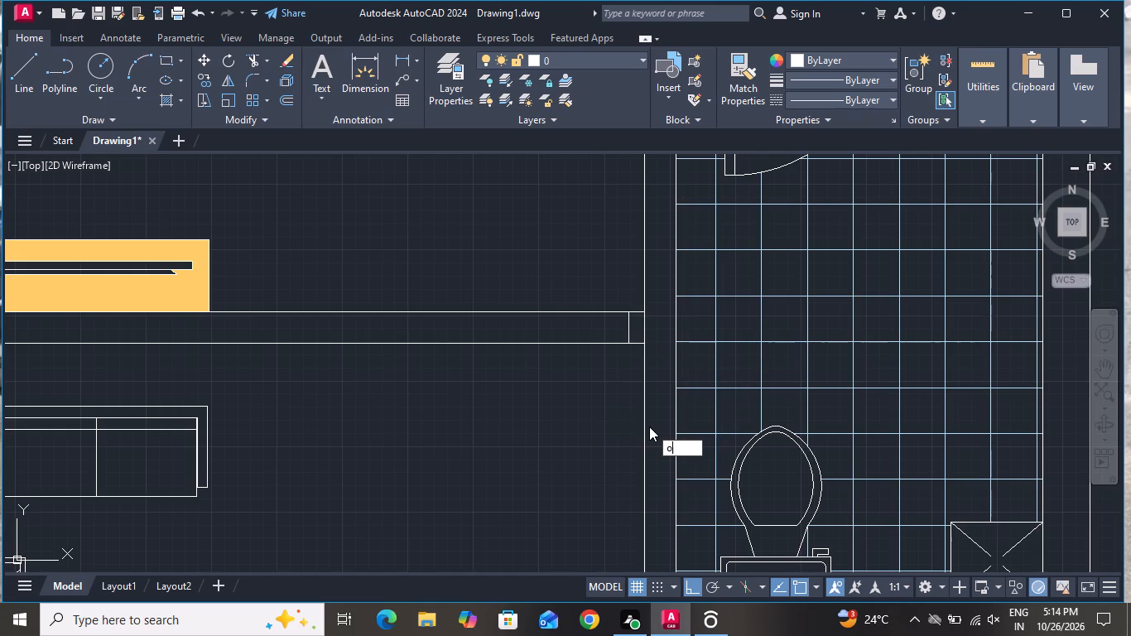
pyautogui.press('space')
pyautogui.press('3')
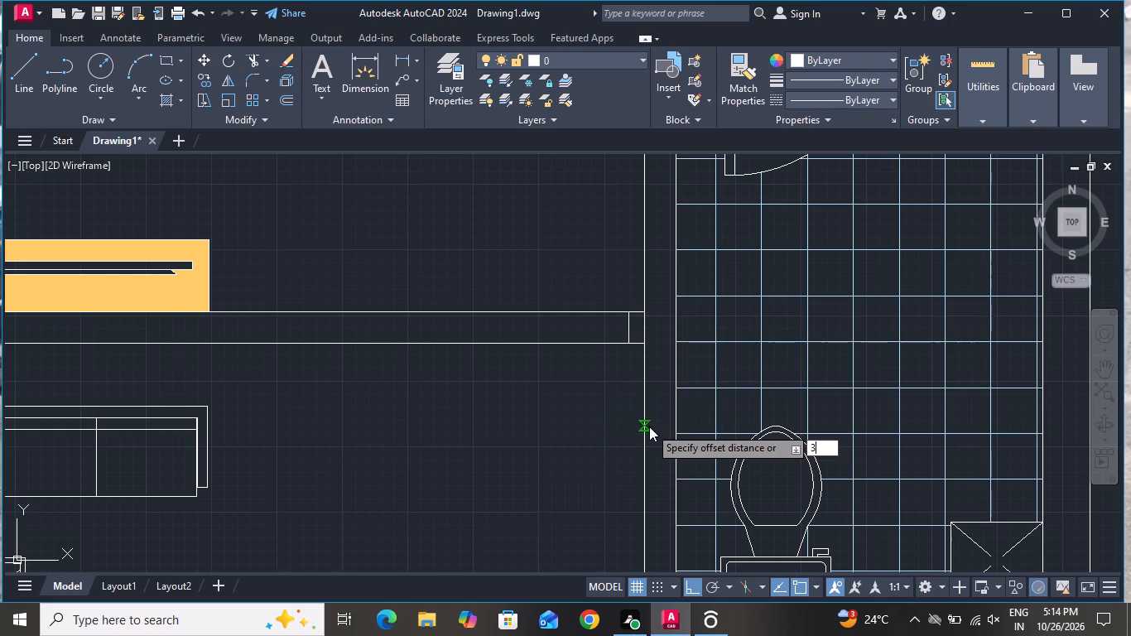
pyautogui.press("'")
pyautogui.press('Return')
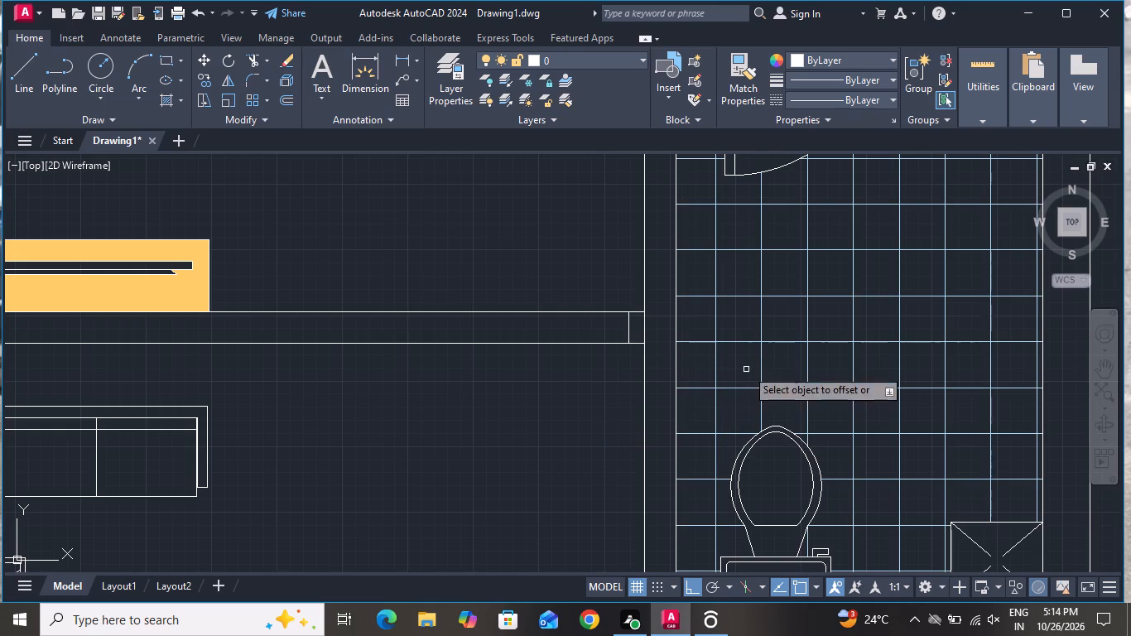
pyautogui.click(630, 332)
pyautogui.click(536, 337)
pyautogui.rightClick(468, 441)
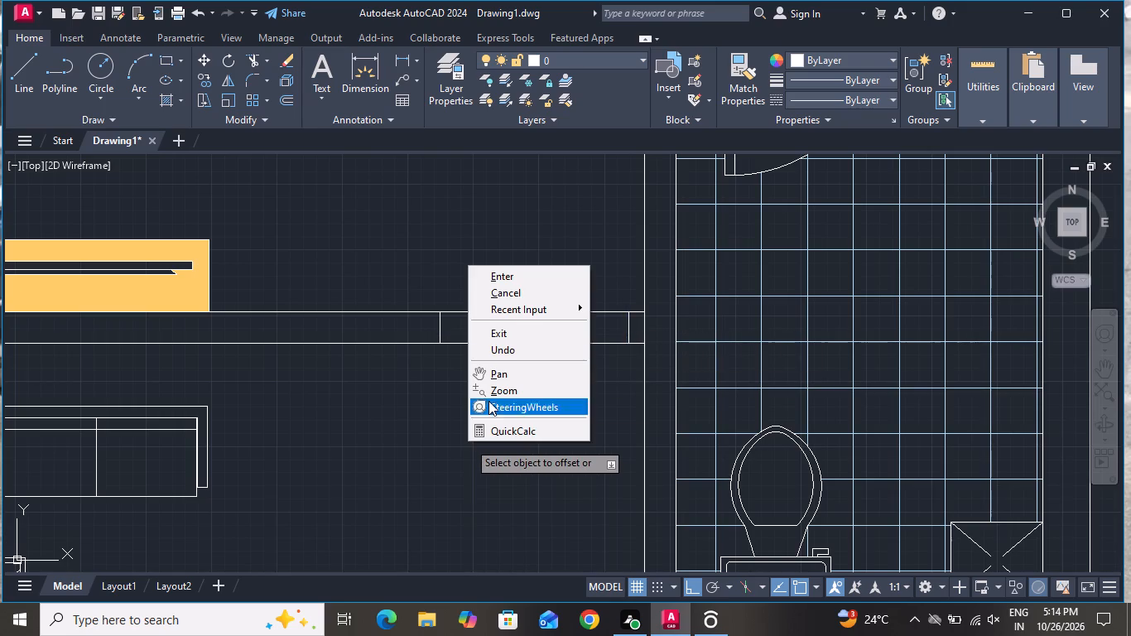
pyautogui.click(490, 291)
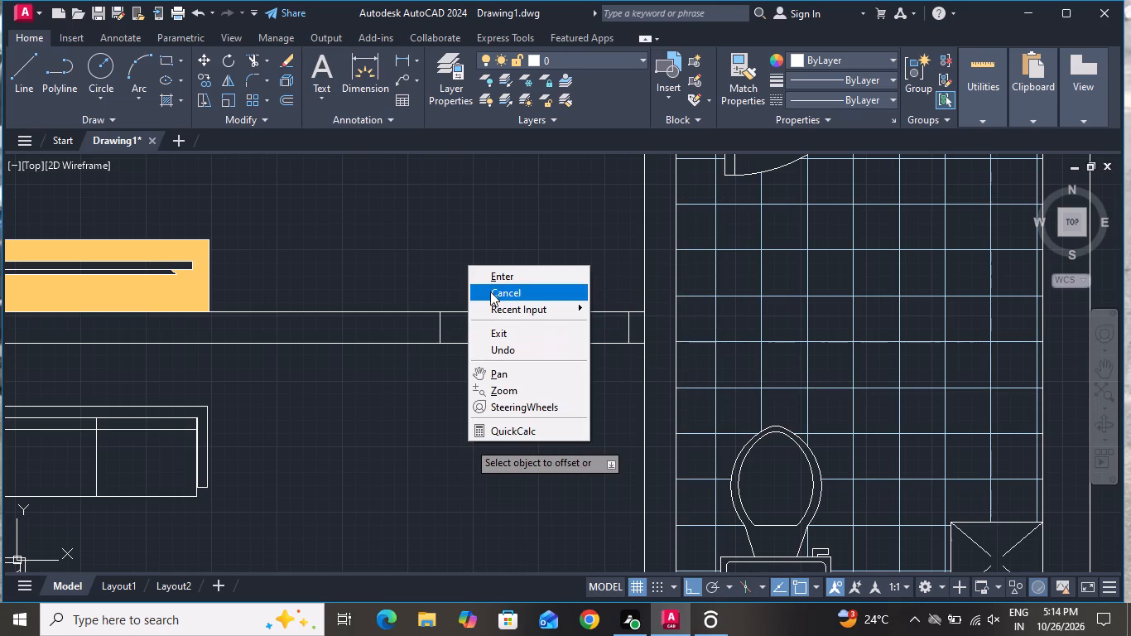
# Draw a 3' vertical door leaf line up into the bedroom from the midpoint of the jamb nearest the bathroom.
pyautogui.click(35, 61)
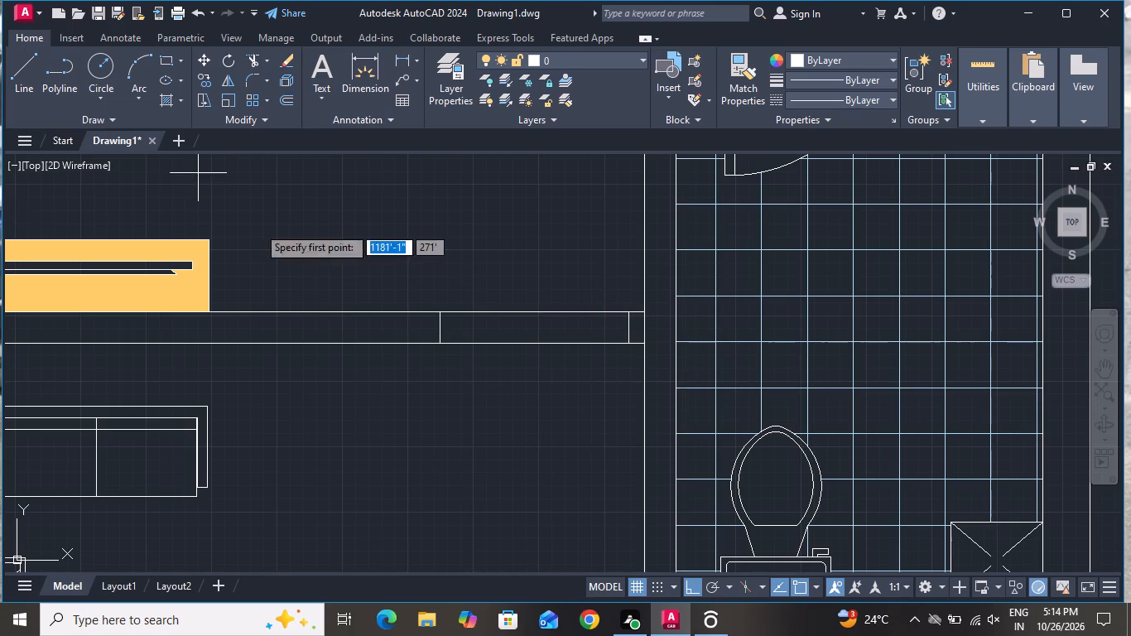
pyautogui.click(624, 326)
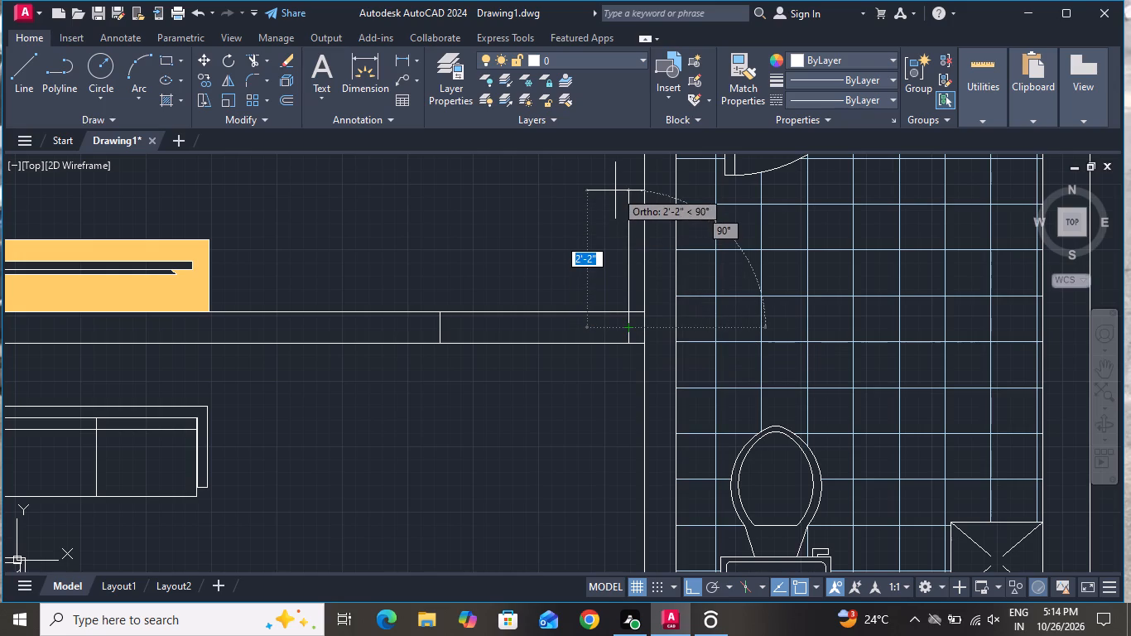
pyautogui.press('3')
pyautogui.press("'")
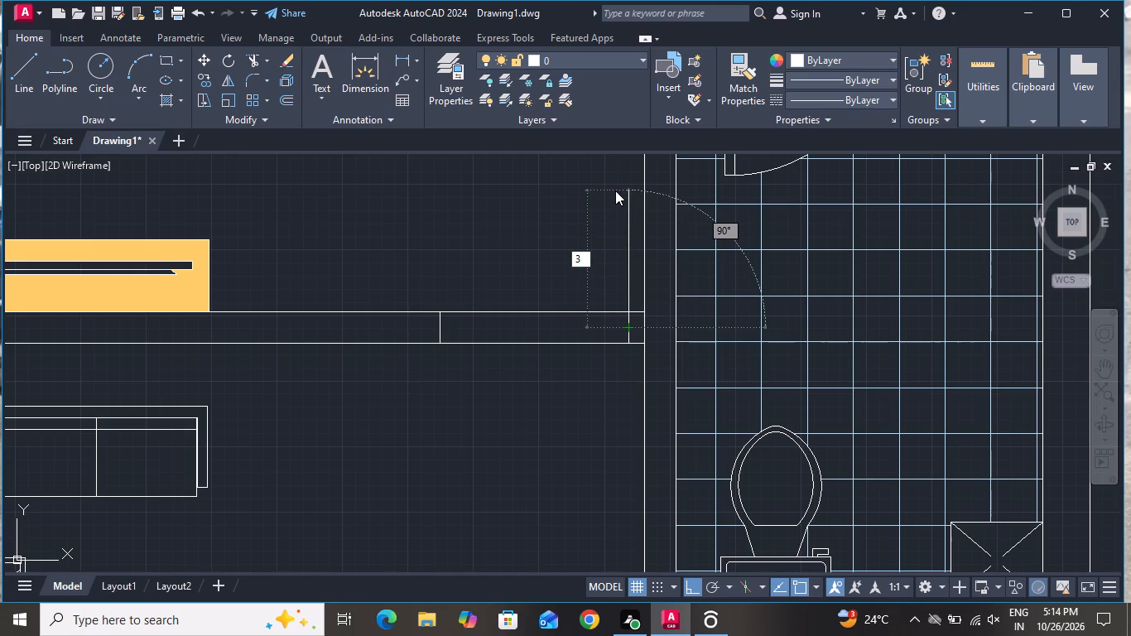
pyautogui.press('Return')
pyautogui.rightClick(614, 192)
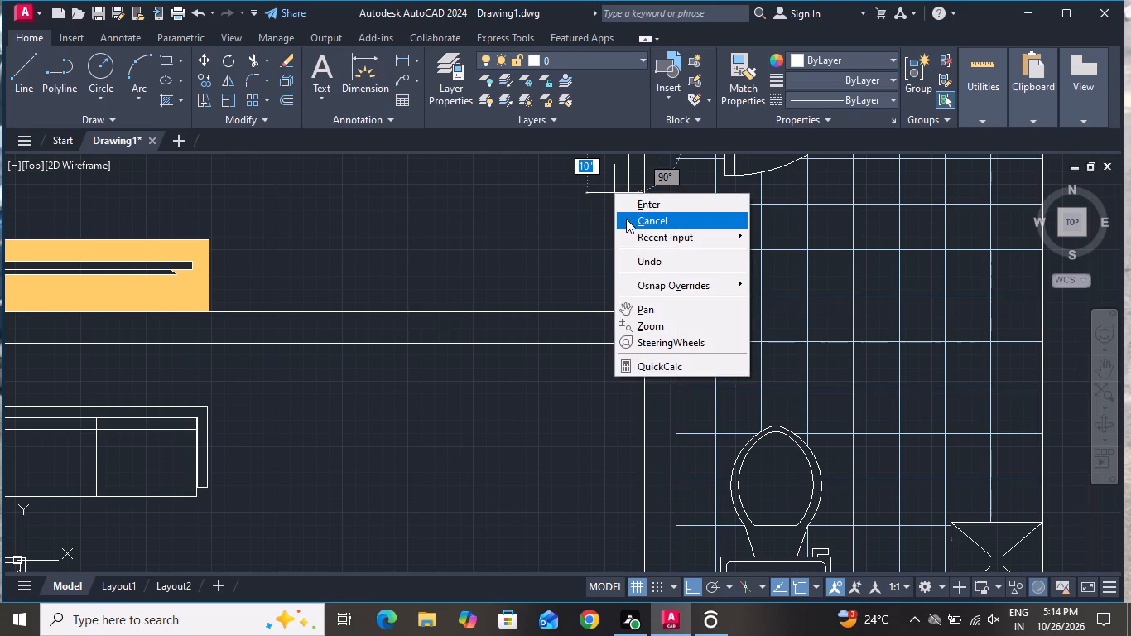
pyautogui.click(626, 219)
# Offset the door leaf line by 2" toward the opening to give the leaf its thickness.
pyautogui.scroll(-2, 557, 405)
pyautogui.write('o')
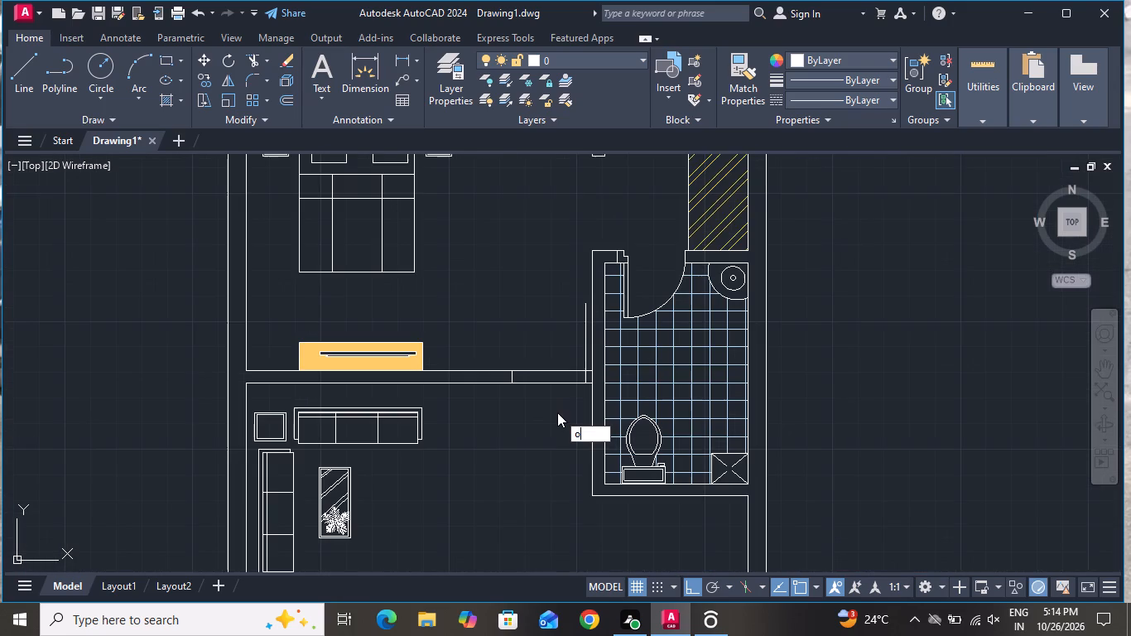
pyautogui.press('space')
pyautogui.press('2')
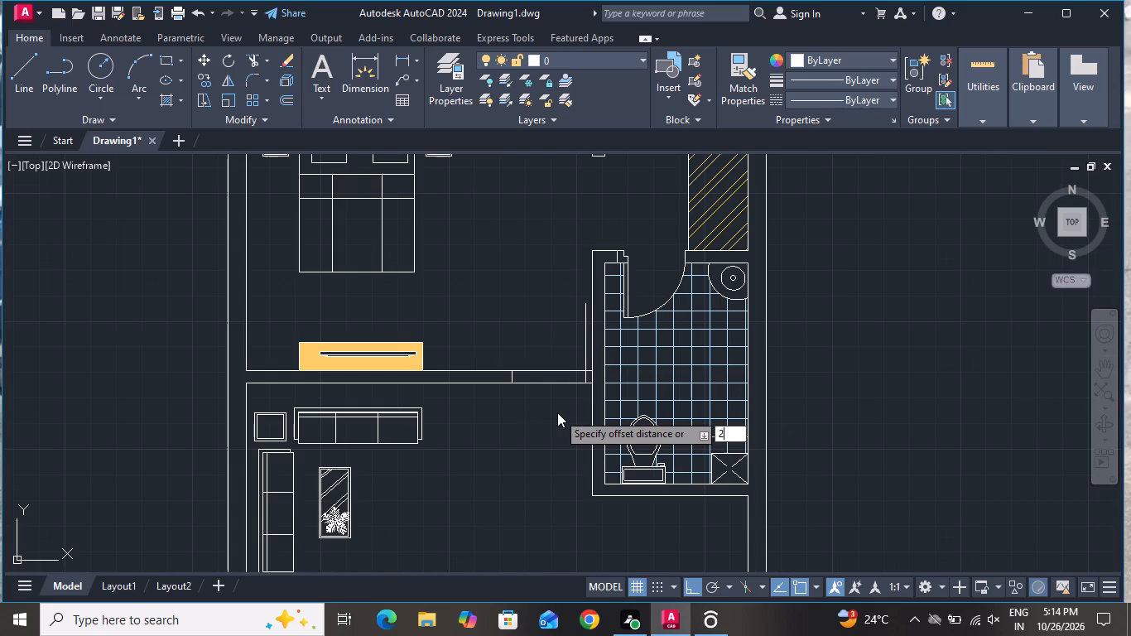
pyautogui.hotkey('shift', '"')
pyautogui.press('Return')
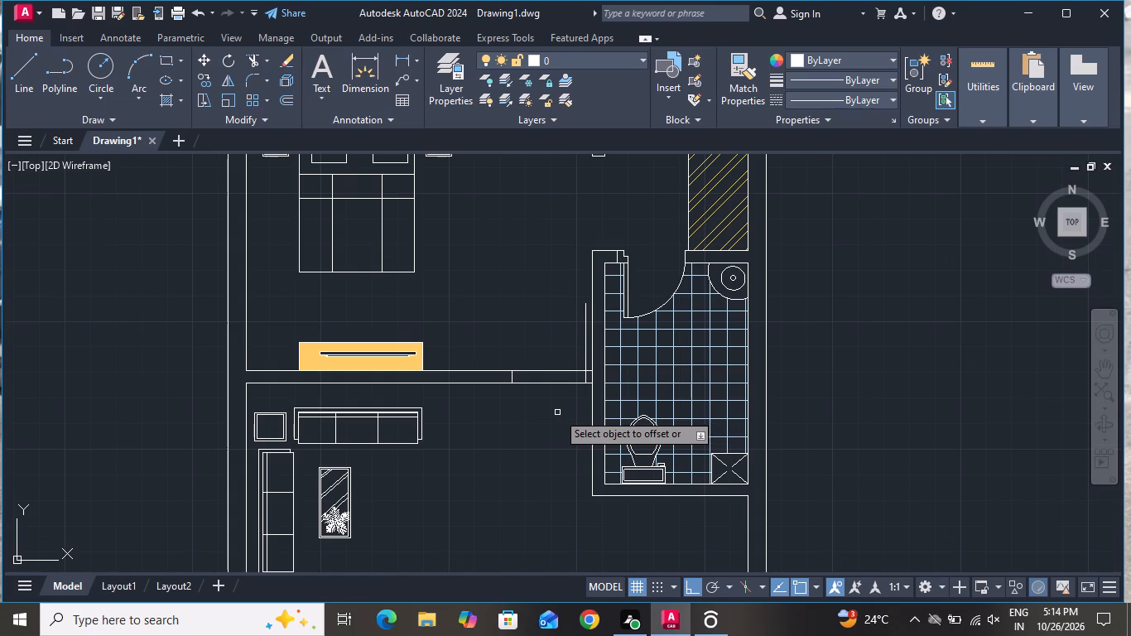
pyautogui.scroll(2, 599, 340)
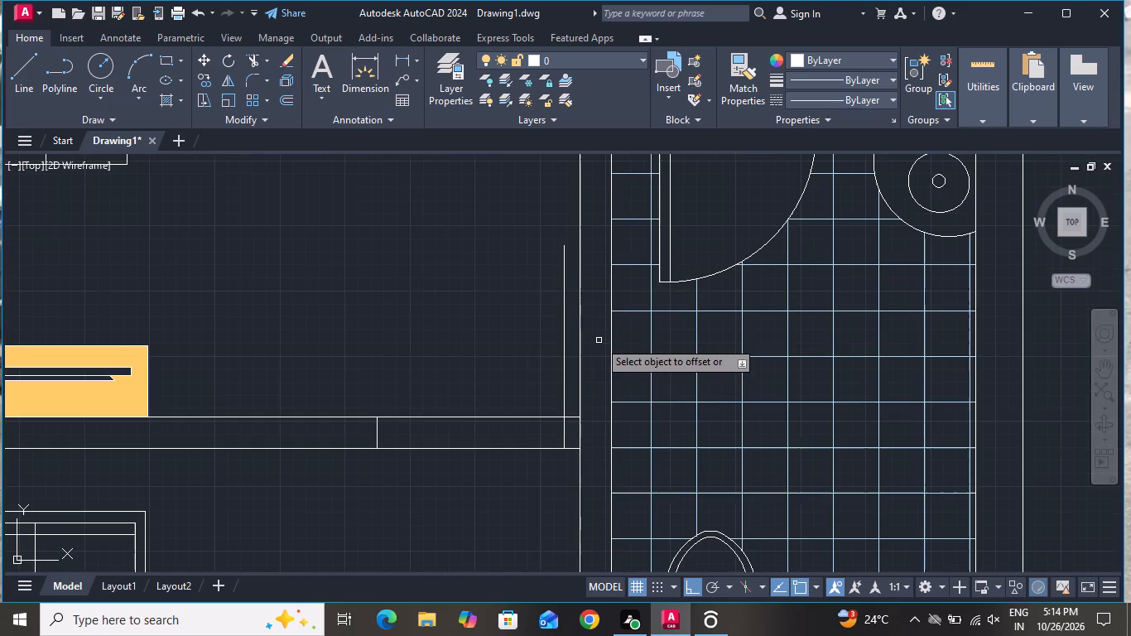
pyautogui.click(563, 382)
pyautogui.click(524, 396)
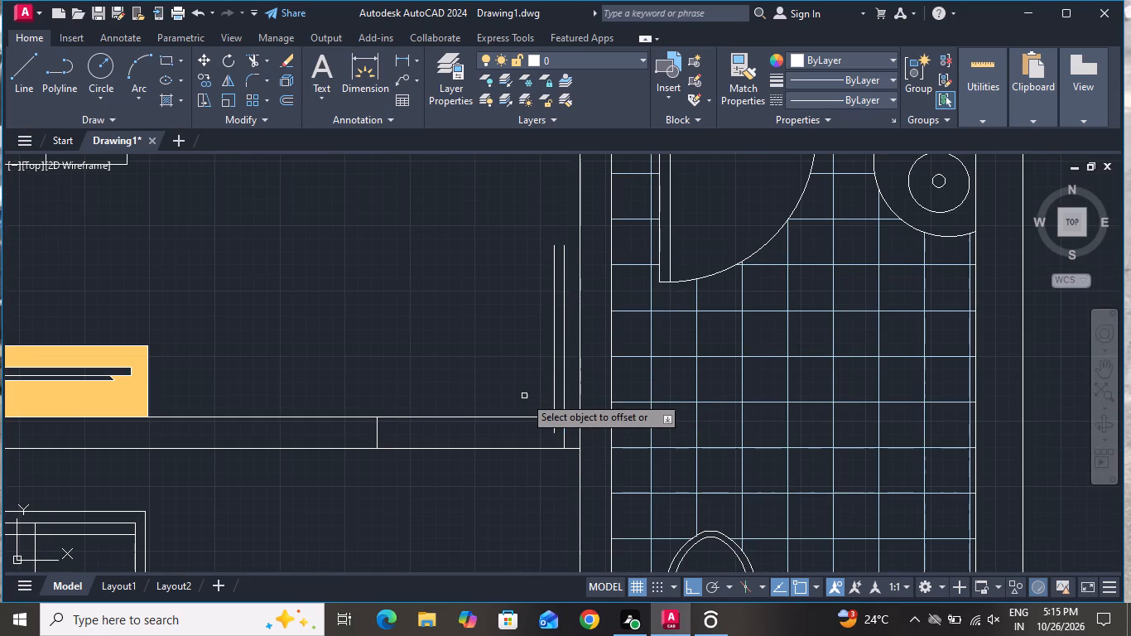
pyautogui.rightClick(524, 397)
pyautogui.click(561, 427)
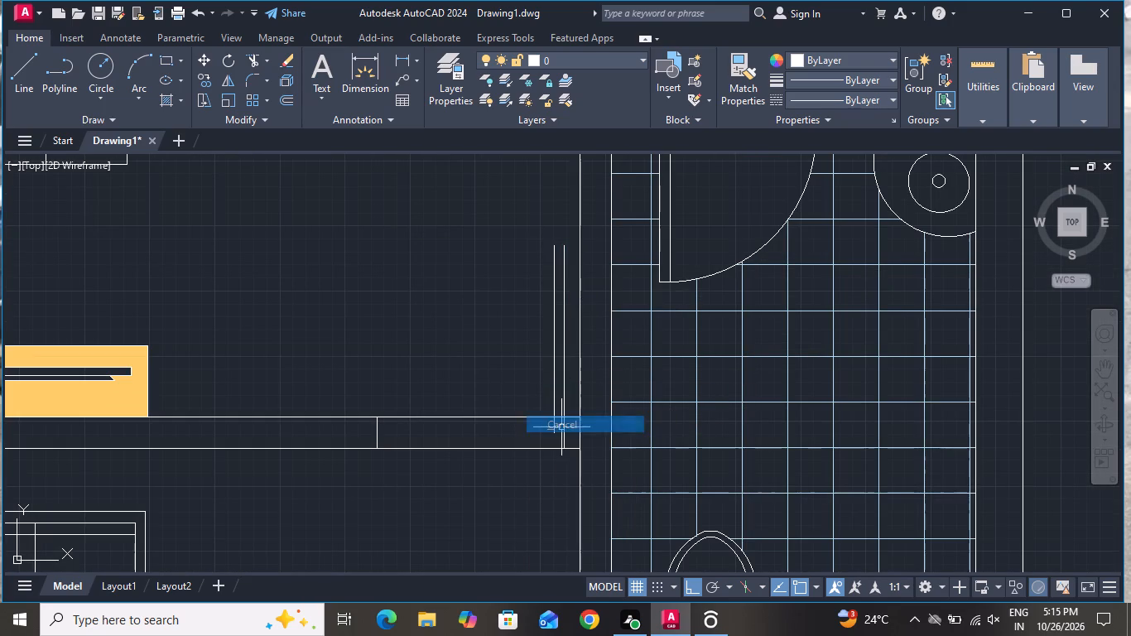
# Draw the door swing as a three-point arc from the far jamb's midpoint through the inner leaf line's top to the outer one's.
pyautogui.write('a')
pyautogui.press('space')
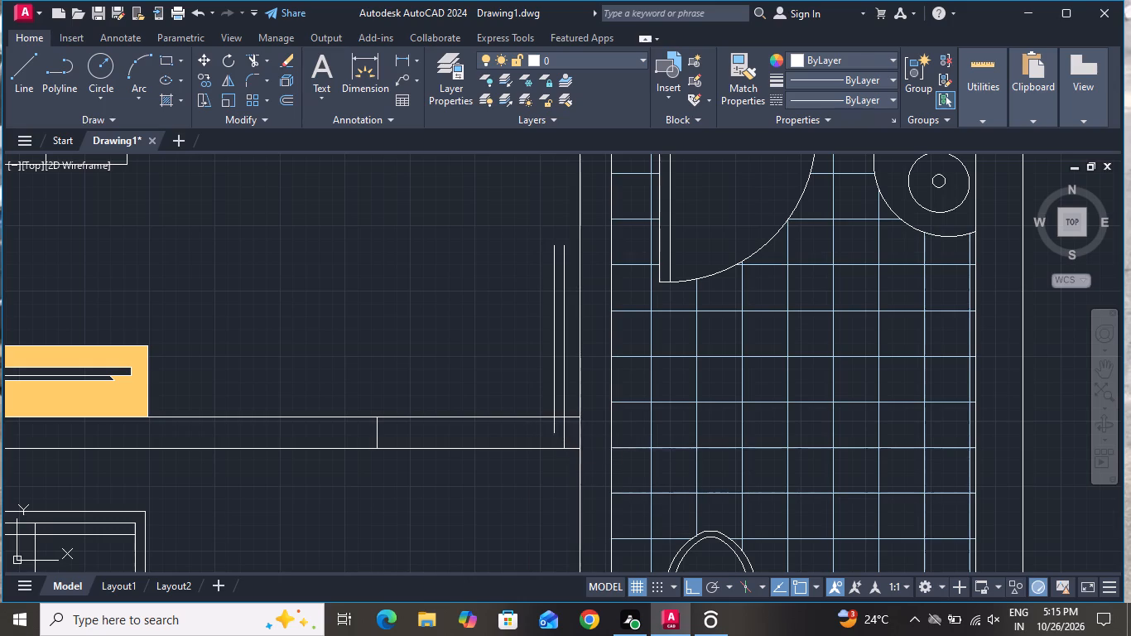
pyautogui.click(375, 434)
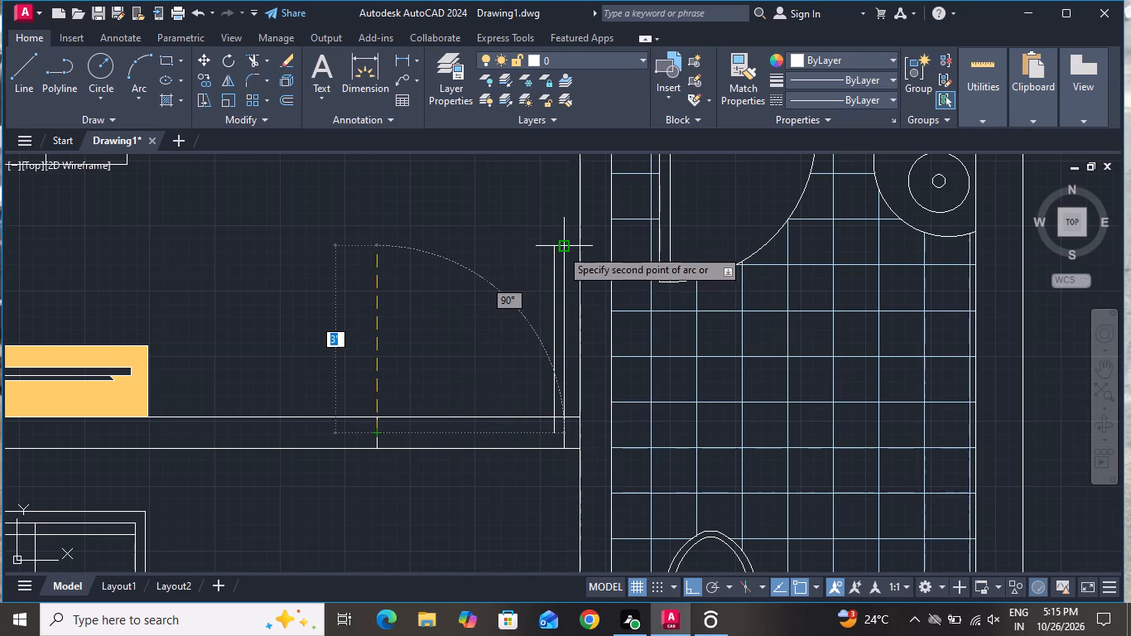
pyautogui.click(552, 249)
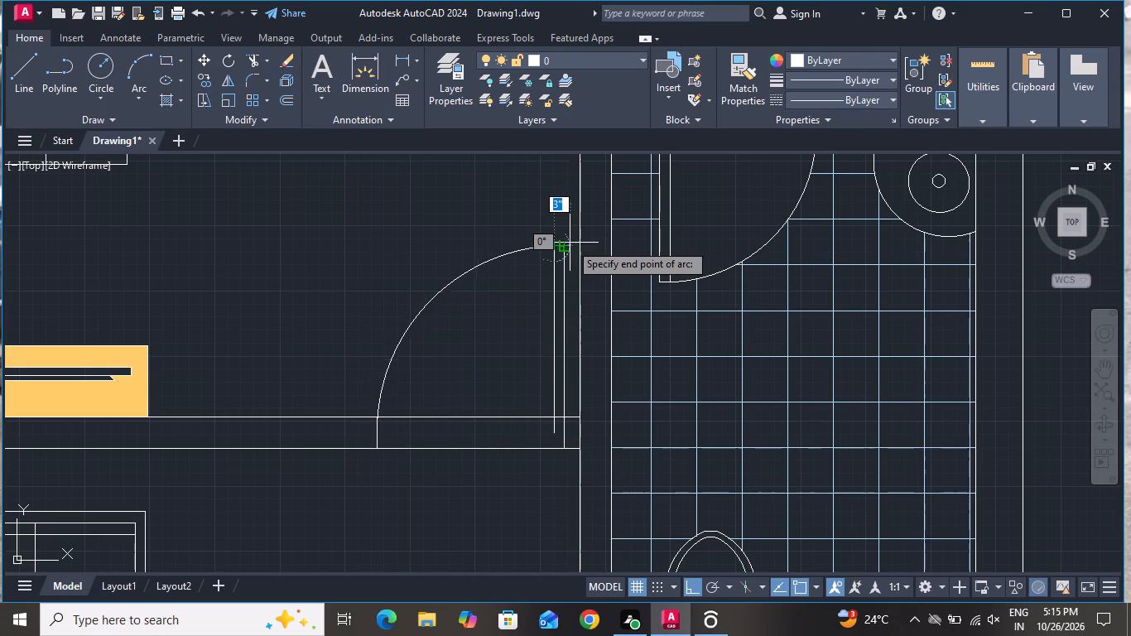
pyautogui.click(565, 246)
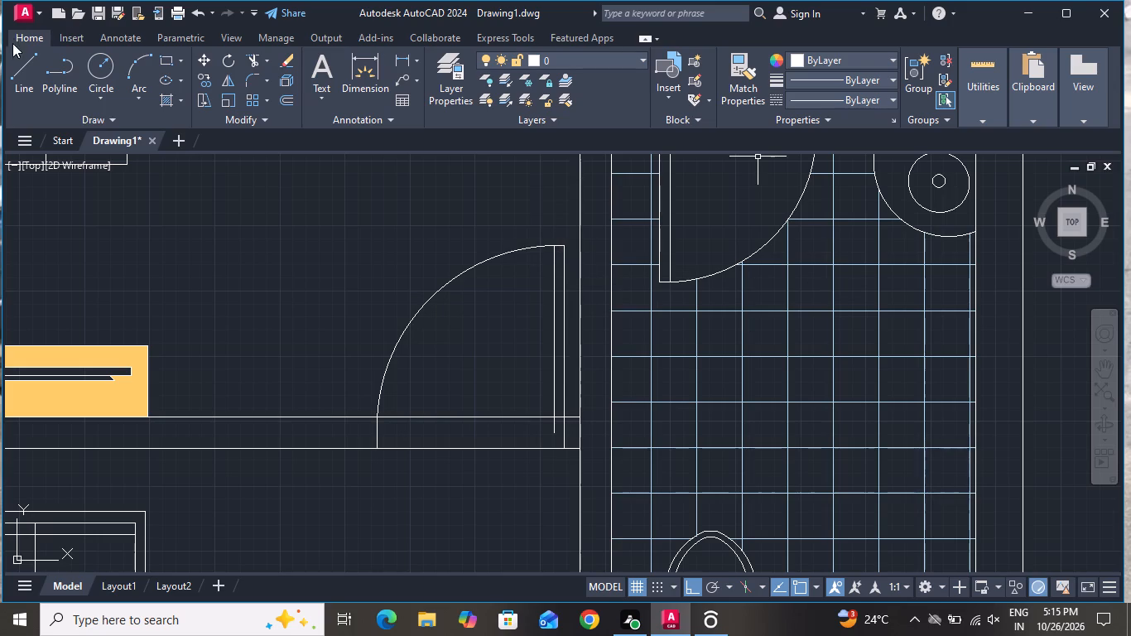
# Draw a short line joining the inner leaf line's lower end to the jamb to close the door leaf's base.
pyautogui.click(17, 54)
pyautogui.scroll(2, 578, 455)
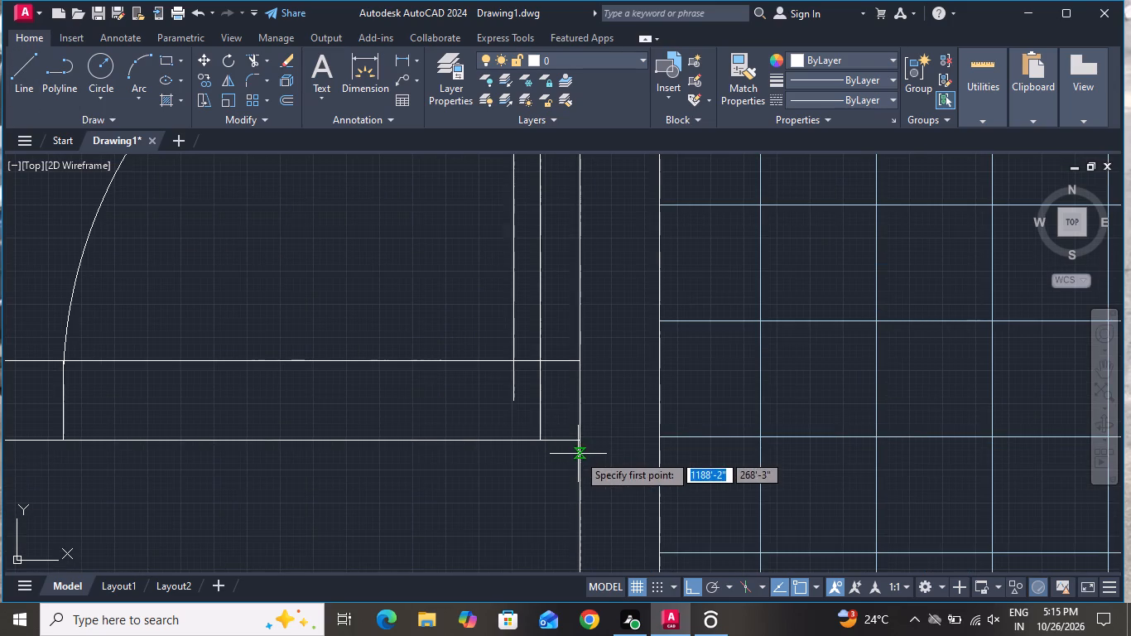
pyautogui.click(517, 397)
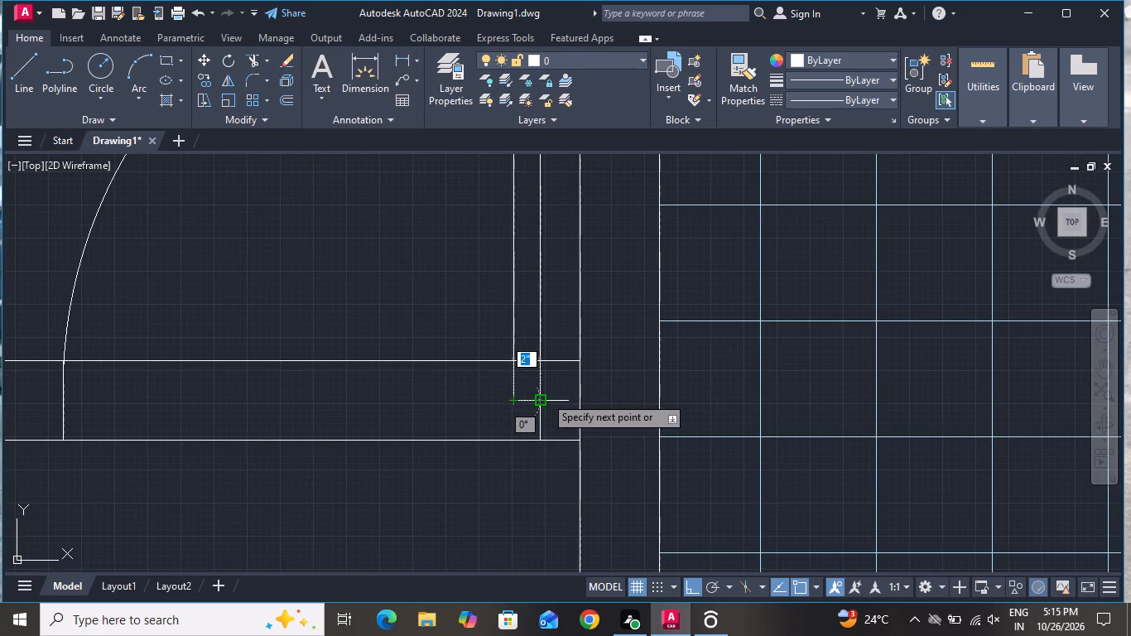
pyautogui.click(545, 397)
pyautogui.rightClick(545, 397)
pyautogui.click(563, 426)
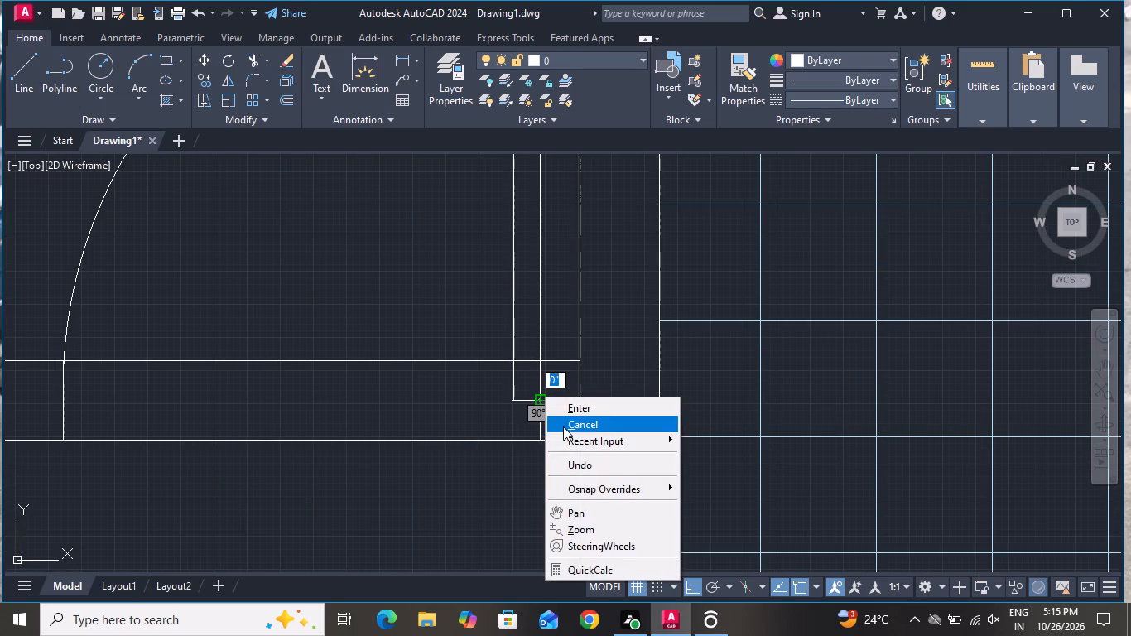
# Trim both wall lines across the bedroom door opening and the door leaf line segment overlapping the wall at the leaf's base.
pyautogui.click(251, 58)
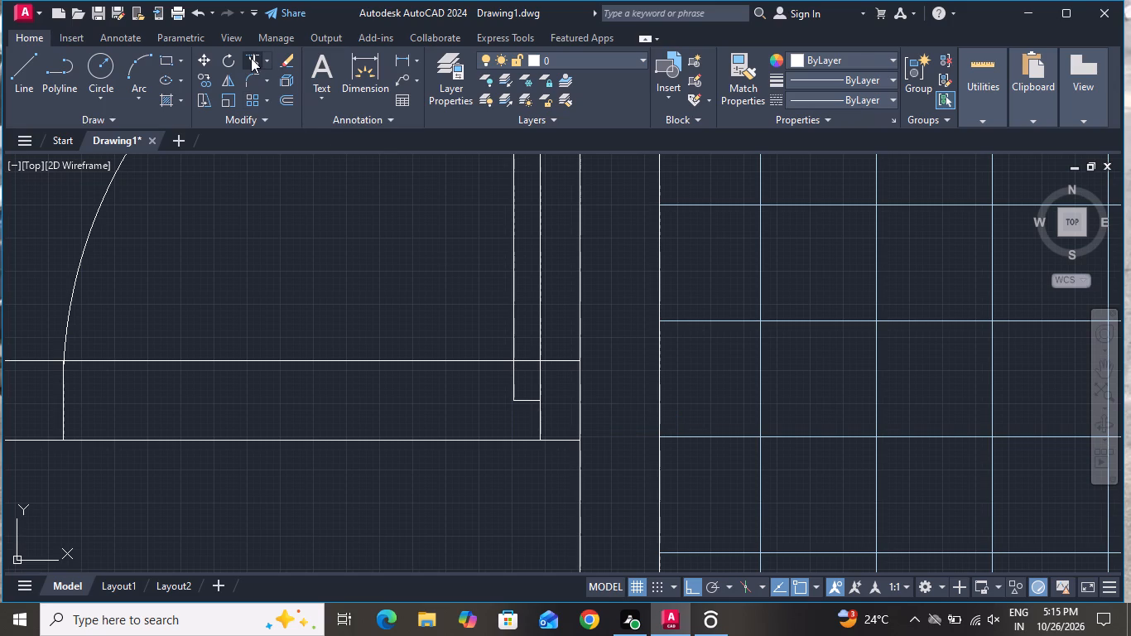
pyautogui.scroll(-2, 395, 312)
pyautogui.click(395, 312)
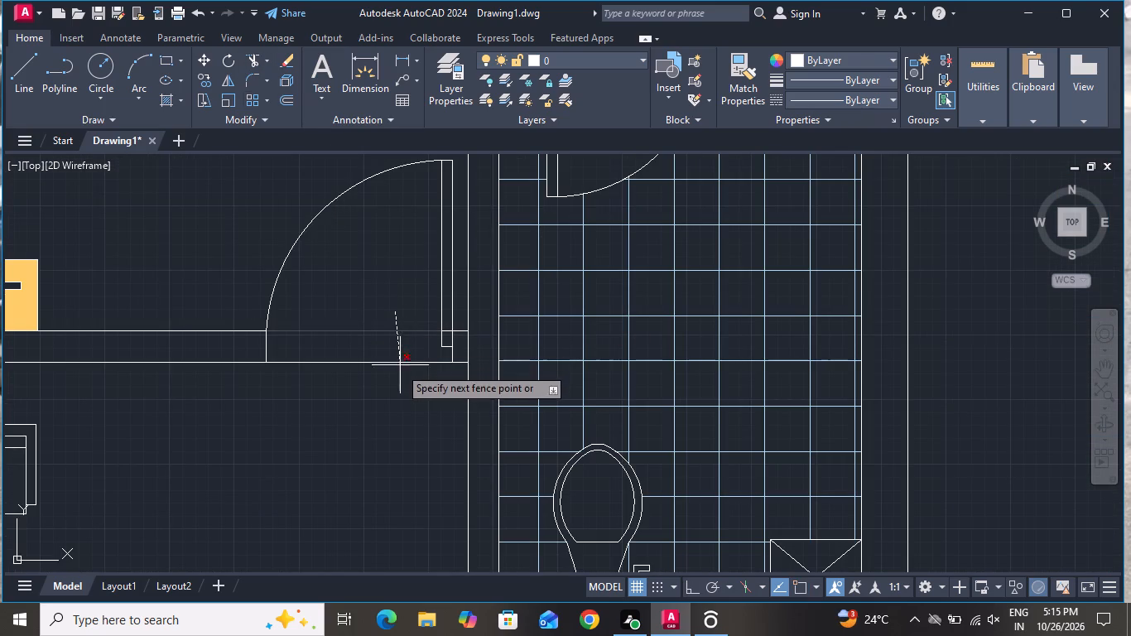
pyautogui.click(397, 378)
pyautogui.scroll(4, 464, 343)
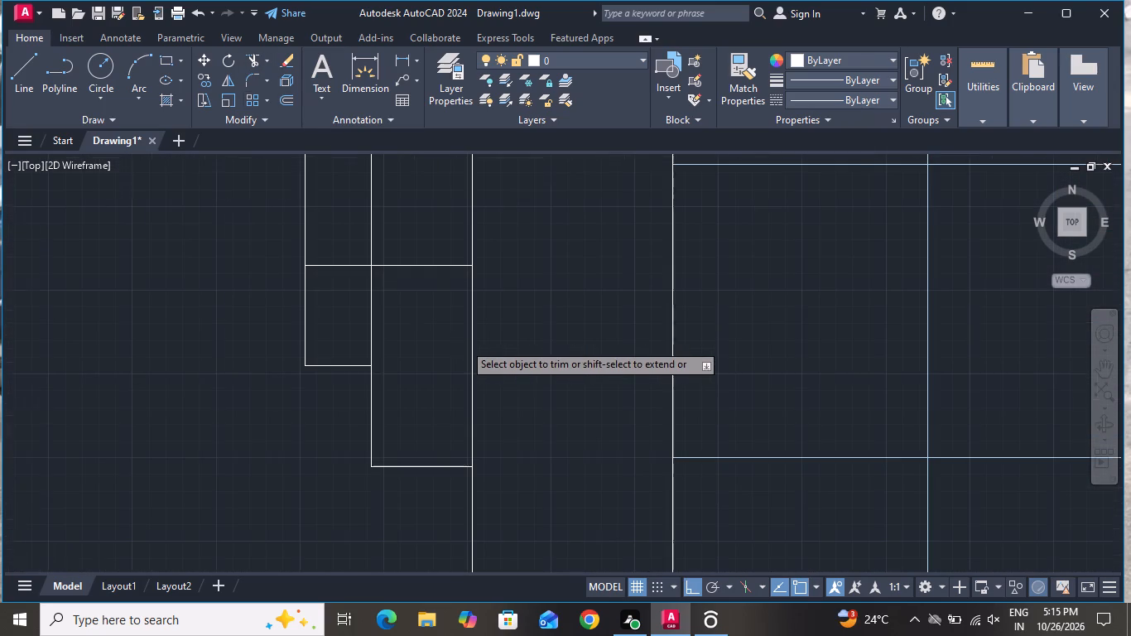
pyautogui.click(436, 324)
pyautogui.click(352, 300)
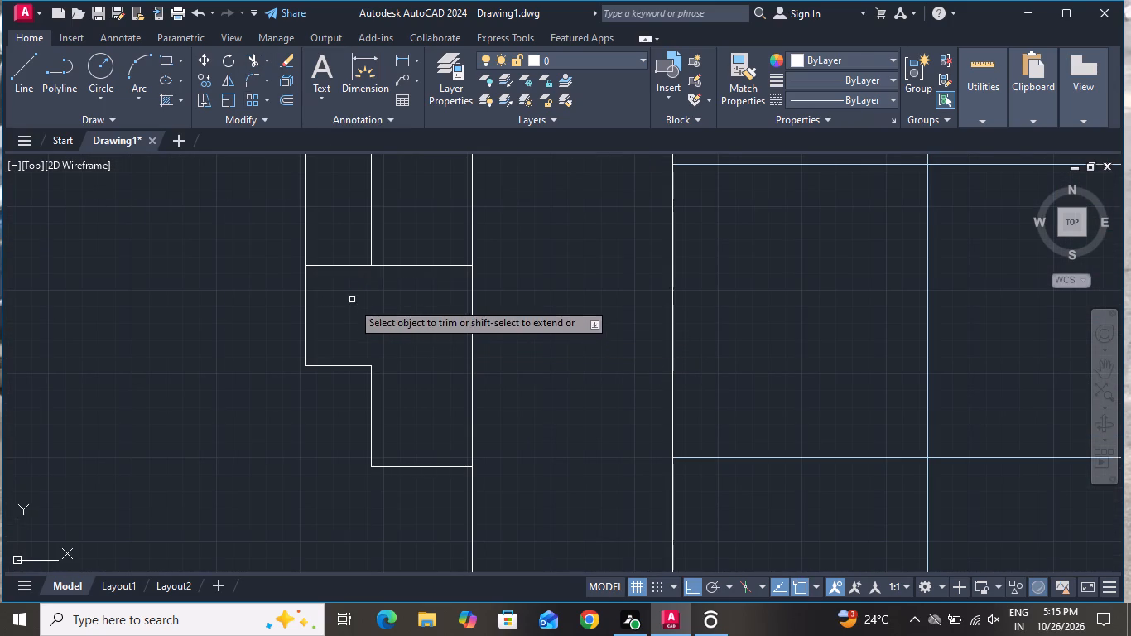
pyautogui.scroll(-4, 410, 383)
pyautogui.rightClick(339, 367)
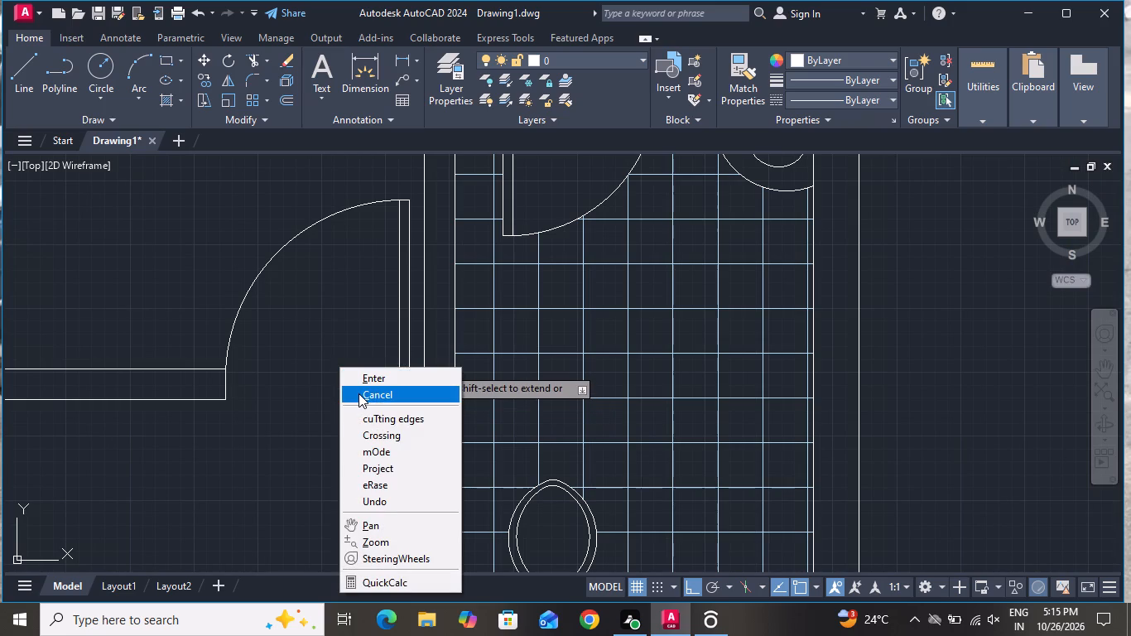
pyautogui.click(359, 393)
# Draw a horizontal partition line about 3'-7" long from the bathroom's lower outer corner into the living area.
pyautogui.scroll(-2, 387, 374)
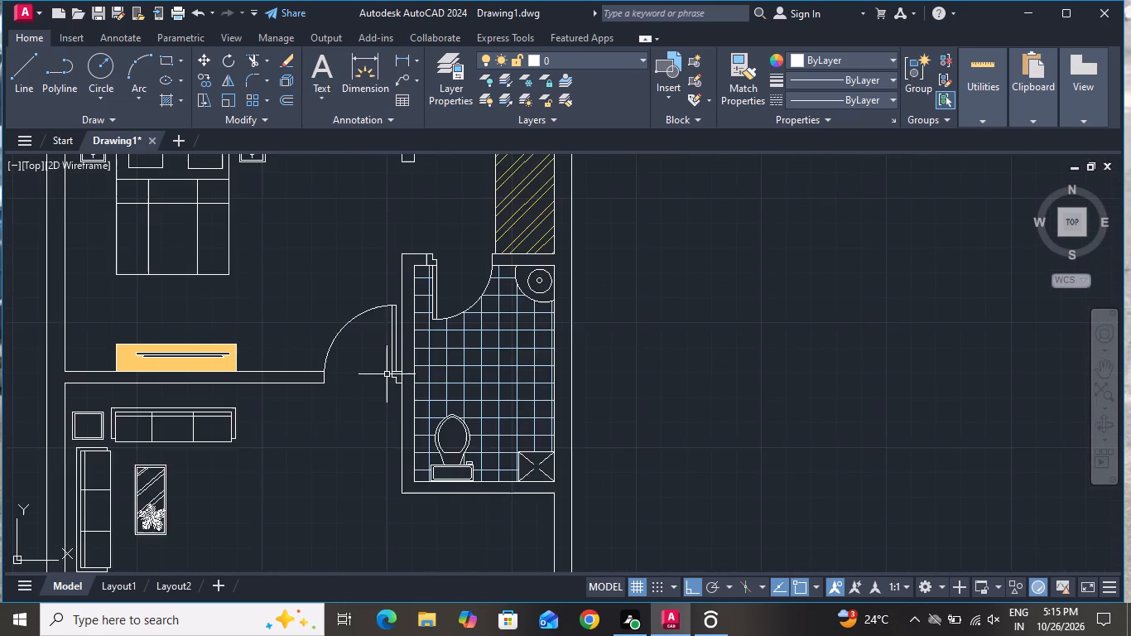
pyautogui.scroll(-2, 387, 374)
pyautogui.click(27, 63)
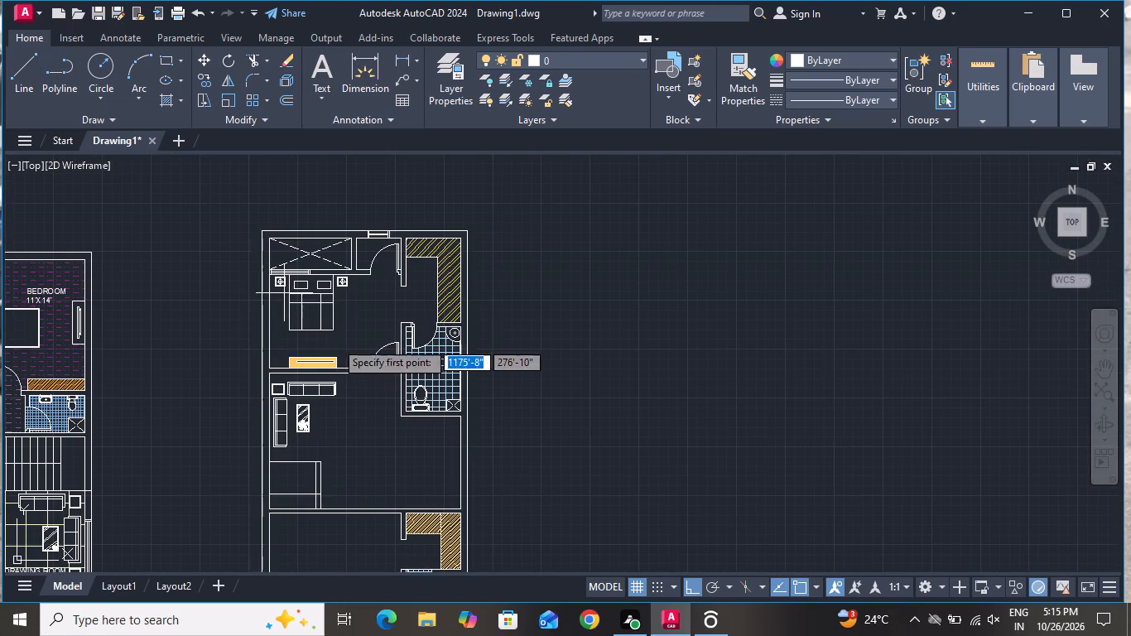
pyautogui.scroll(2, 391, 373)
pyautogui.scroll(3, 383, 475)
pyautogui.scroll(-2, 430, 494)
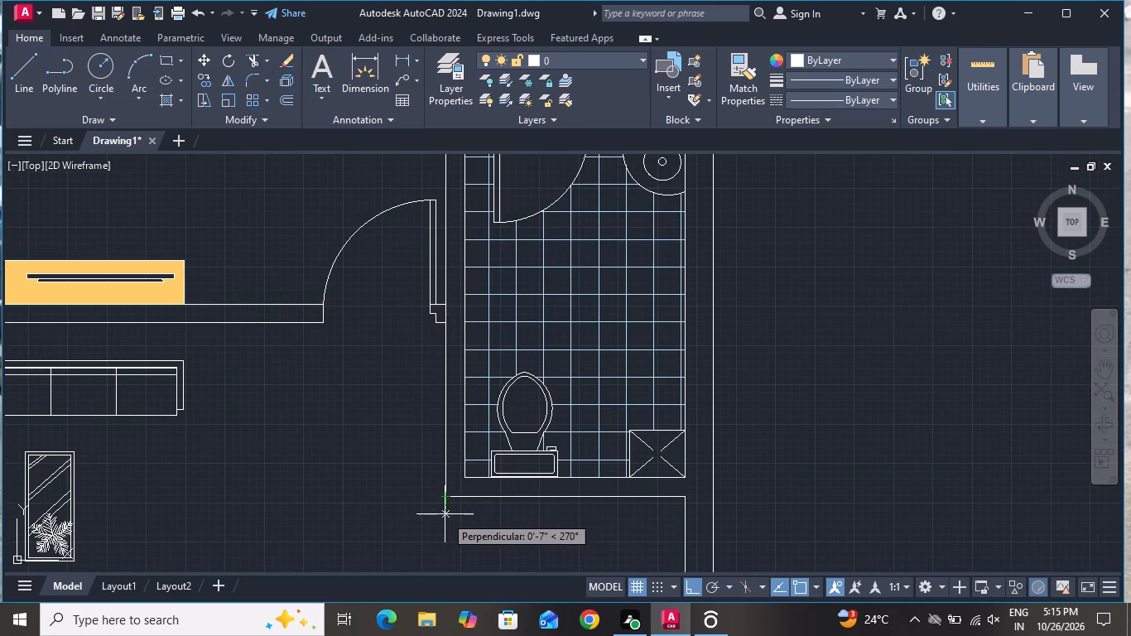
pyautogui.click(445, 498)
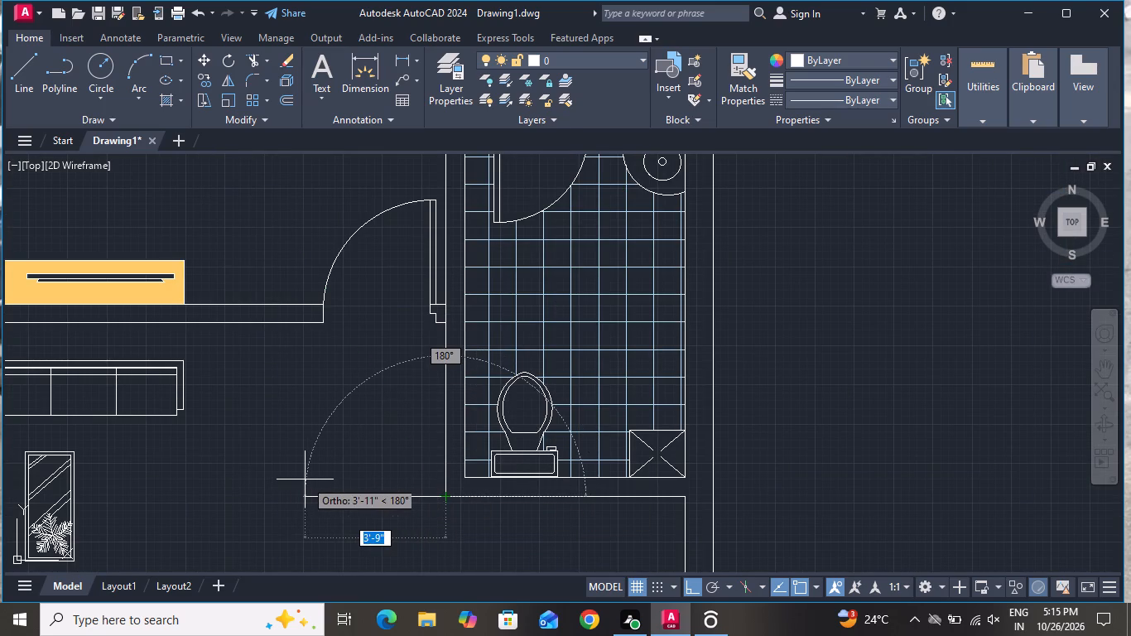
pyautogui.click(311, 479)
pyautogui.rightClick(315, 480)
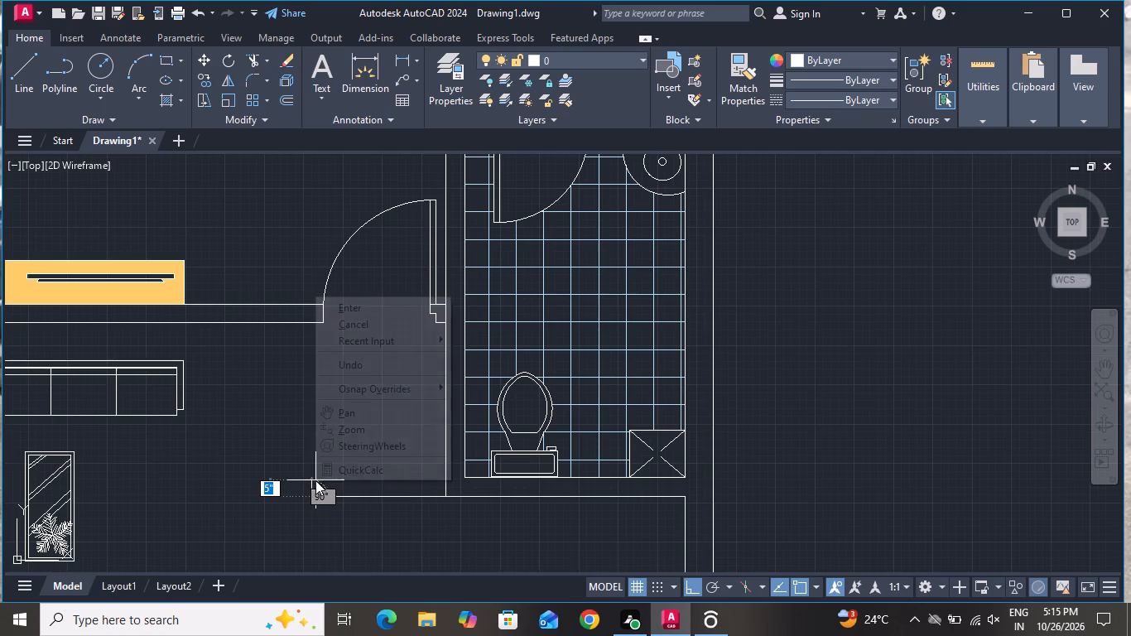
pyautogui.click(373, 331)
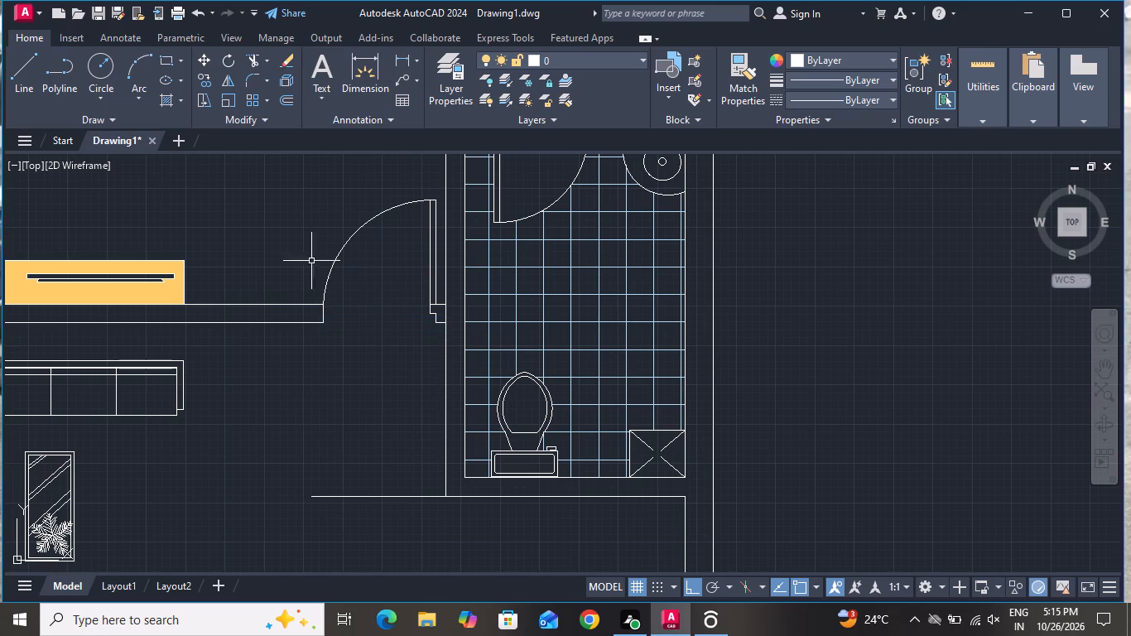
# Draw a parallel partition line about 3'-6" long from the bathroom's outer side wall, aligned with its lower inner wall face.
pyautogui.click(16, 70)
pyautogui.scroll(1, 378, 377)
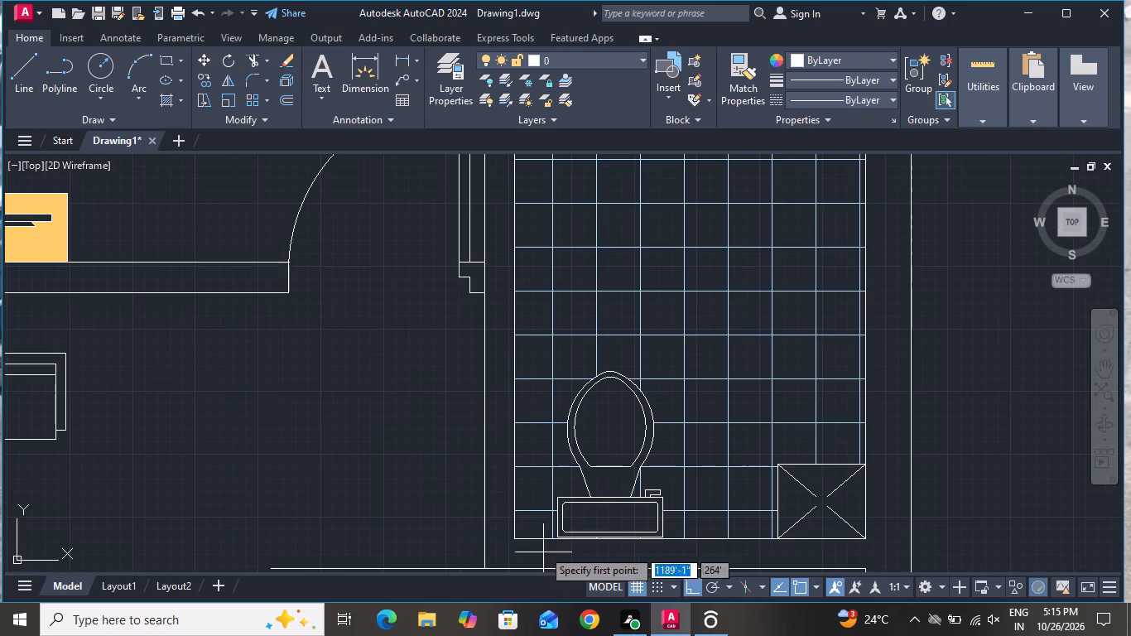
pyautogui.click(489, 535)
pyautogui.scroll(-2, 282, 518)
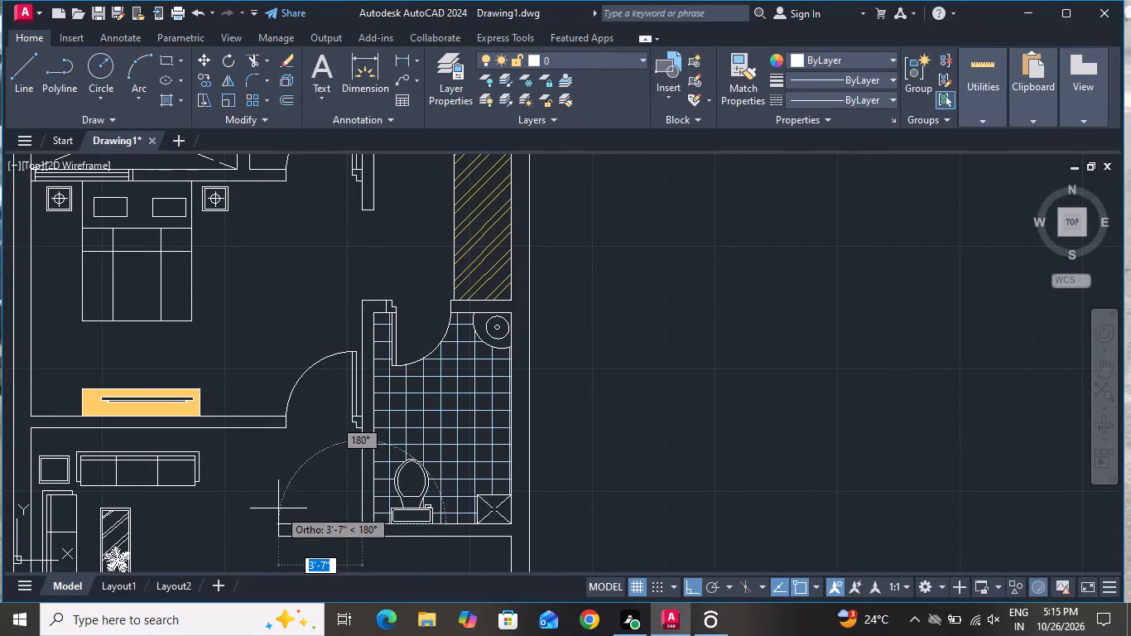
pyautogui.scroll(3, 278, 509)
pyautogui.scroll(-6, 280, 503)
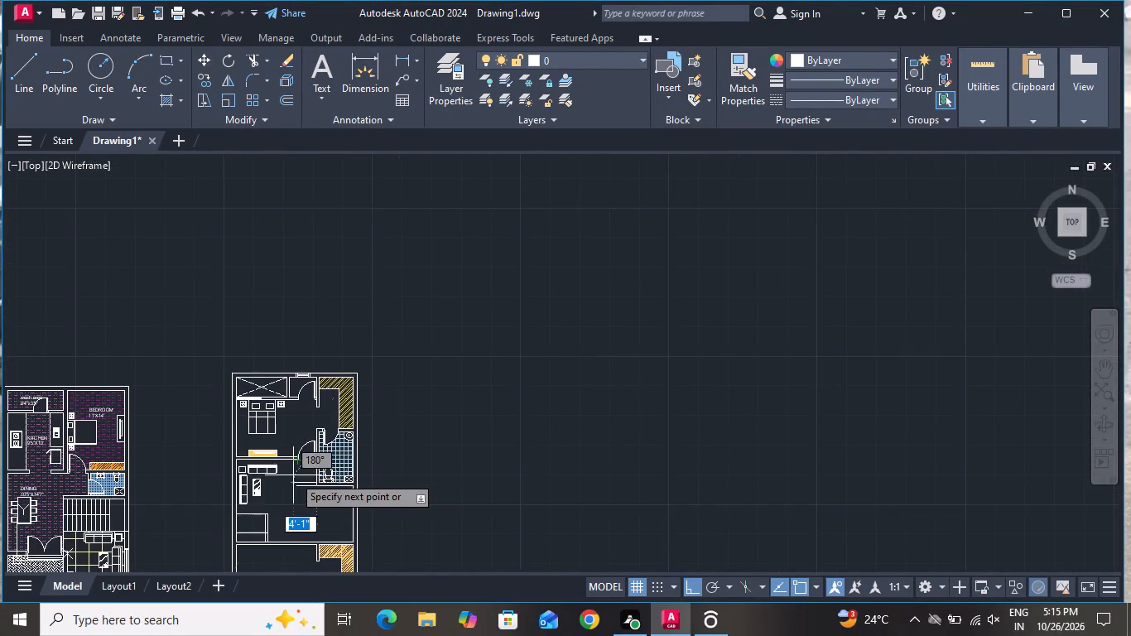
pyautogui.scroll(4, 293, 475)
pyautogui.scroll(-1, 329, 451)
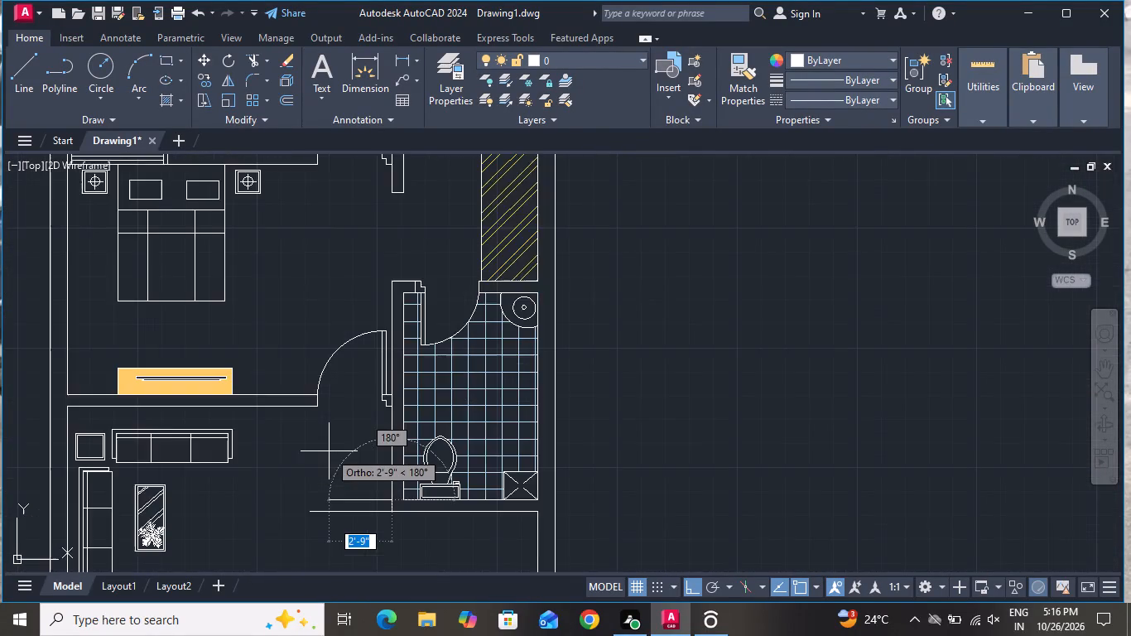
pyautogui.scroll(-2, 330, 450)
pyautogui.scroll(4, 326, 463)
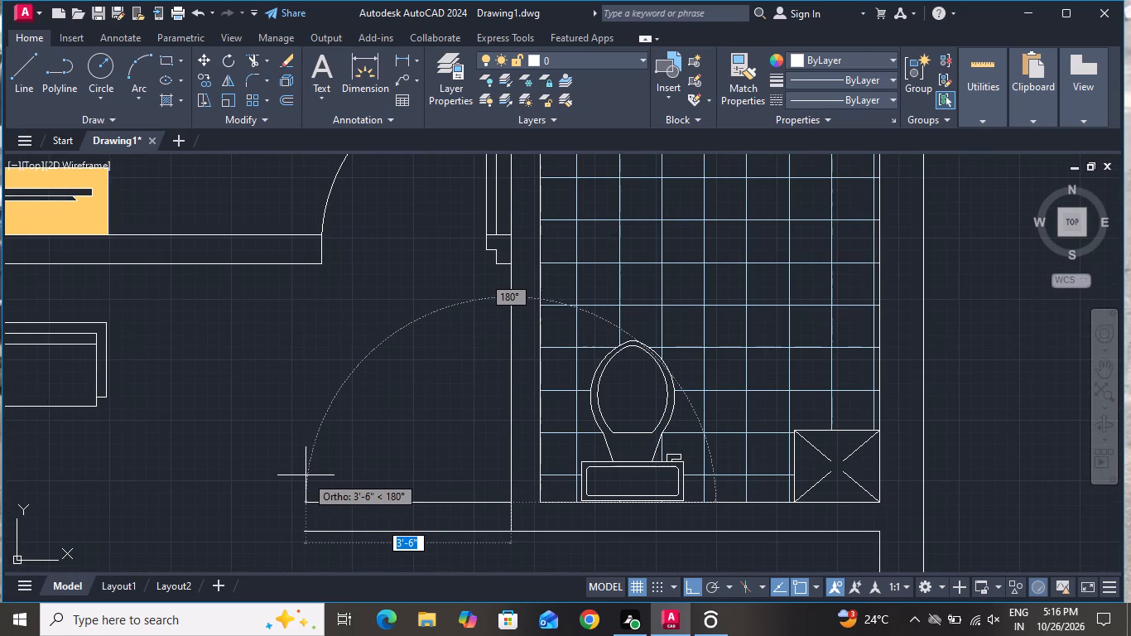
pyautogui.click(306, 475)
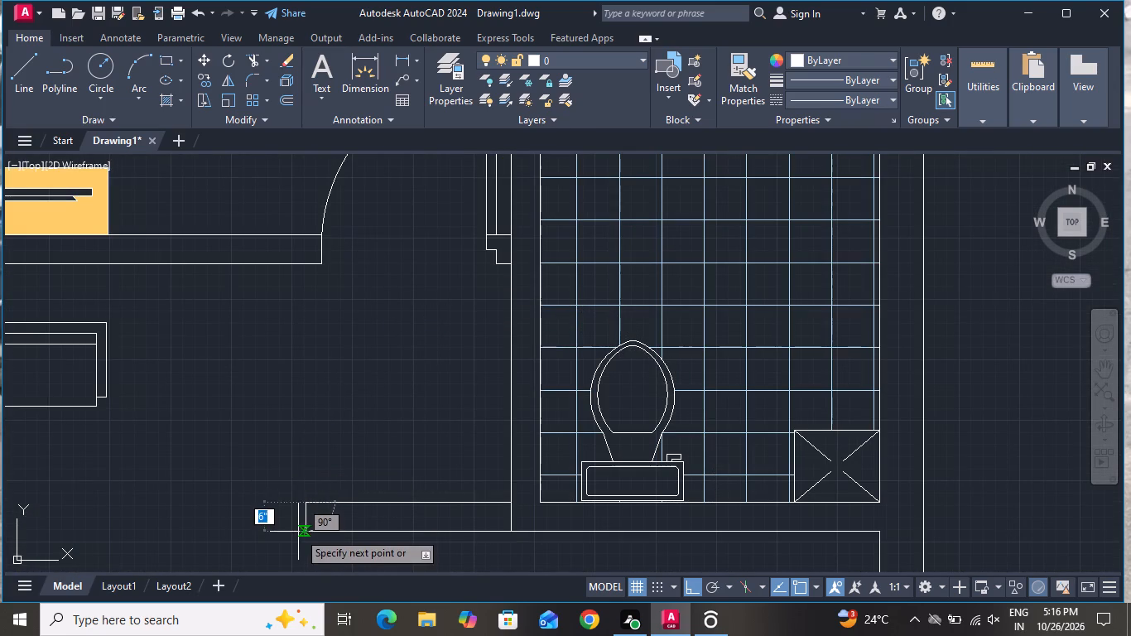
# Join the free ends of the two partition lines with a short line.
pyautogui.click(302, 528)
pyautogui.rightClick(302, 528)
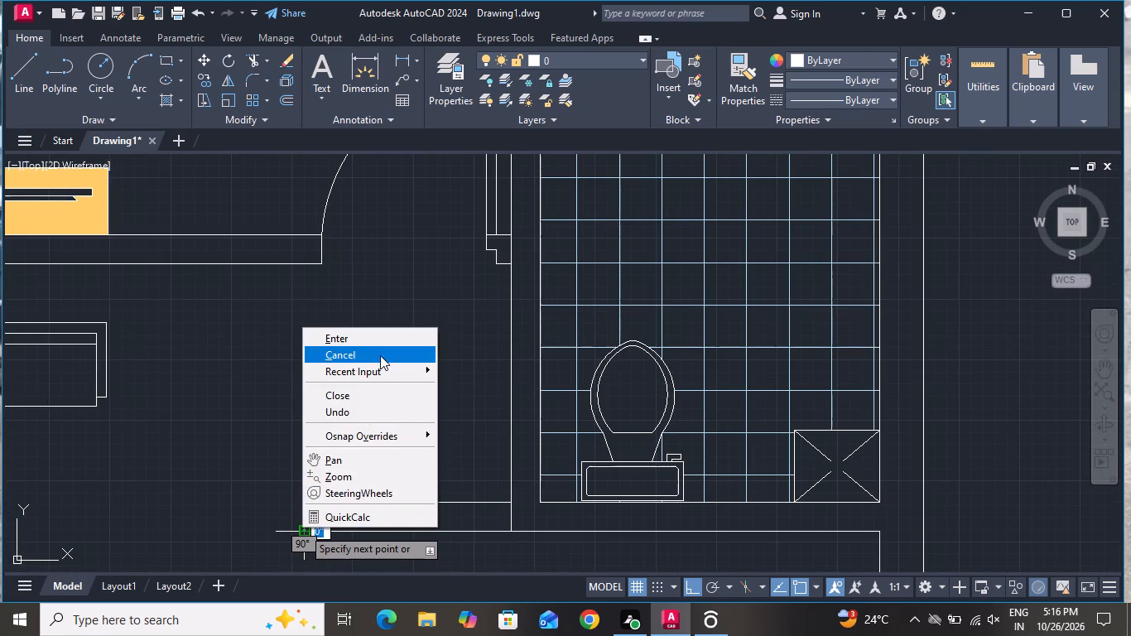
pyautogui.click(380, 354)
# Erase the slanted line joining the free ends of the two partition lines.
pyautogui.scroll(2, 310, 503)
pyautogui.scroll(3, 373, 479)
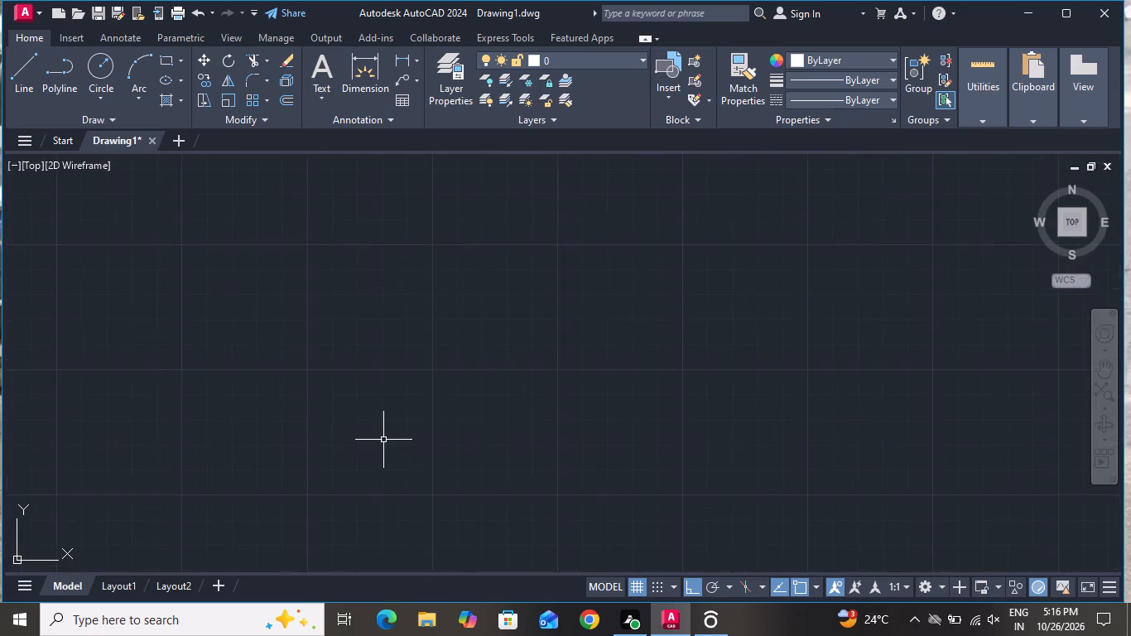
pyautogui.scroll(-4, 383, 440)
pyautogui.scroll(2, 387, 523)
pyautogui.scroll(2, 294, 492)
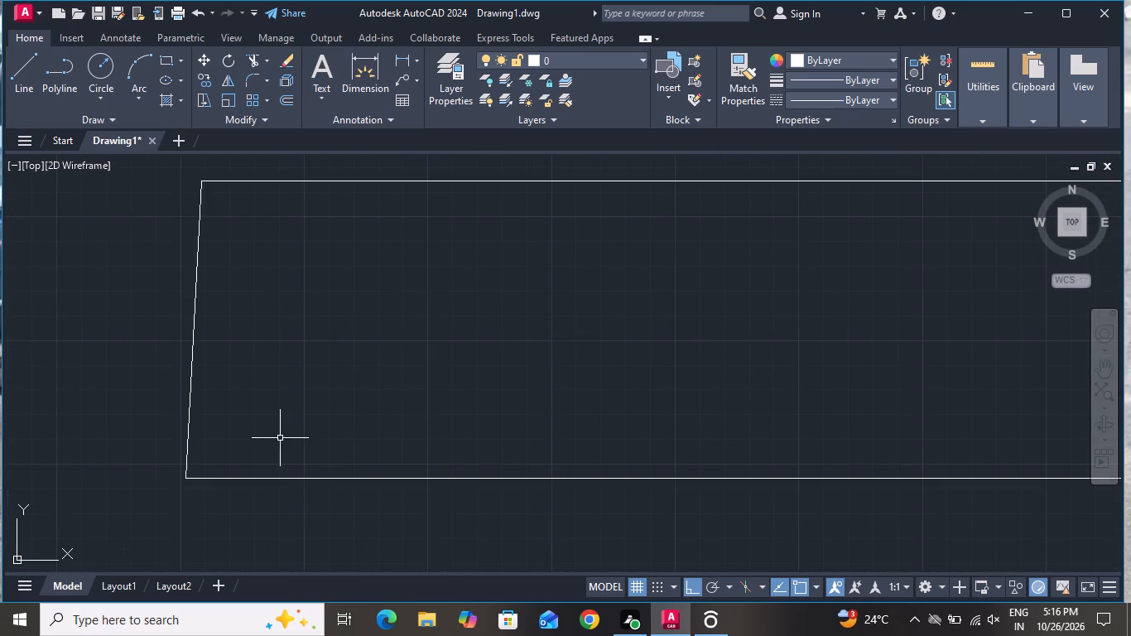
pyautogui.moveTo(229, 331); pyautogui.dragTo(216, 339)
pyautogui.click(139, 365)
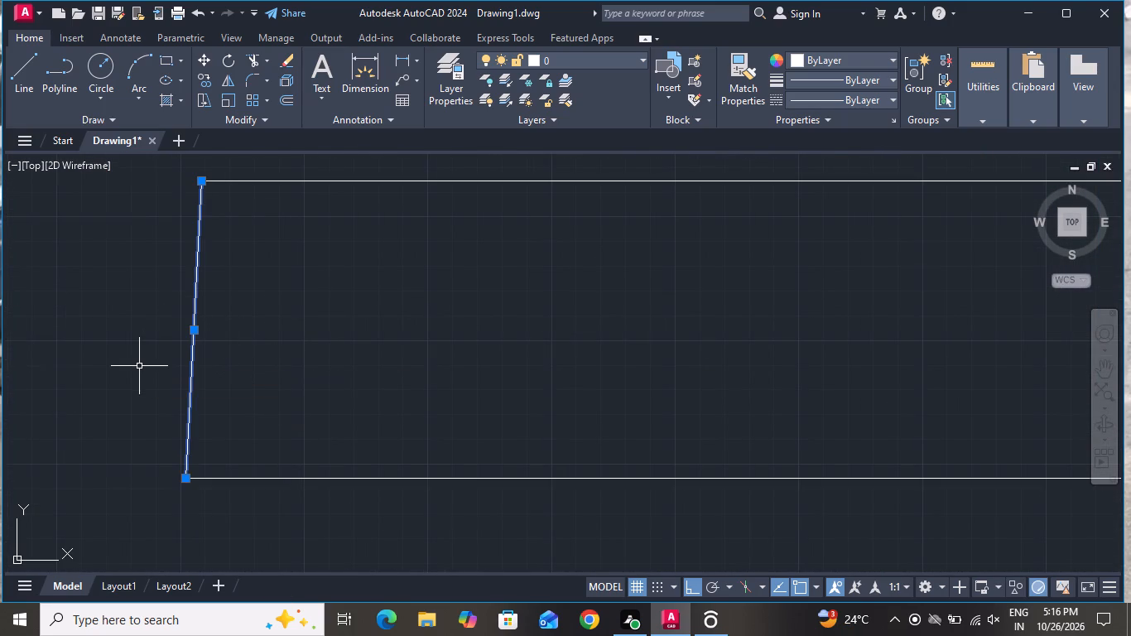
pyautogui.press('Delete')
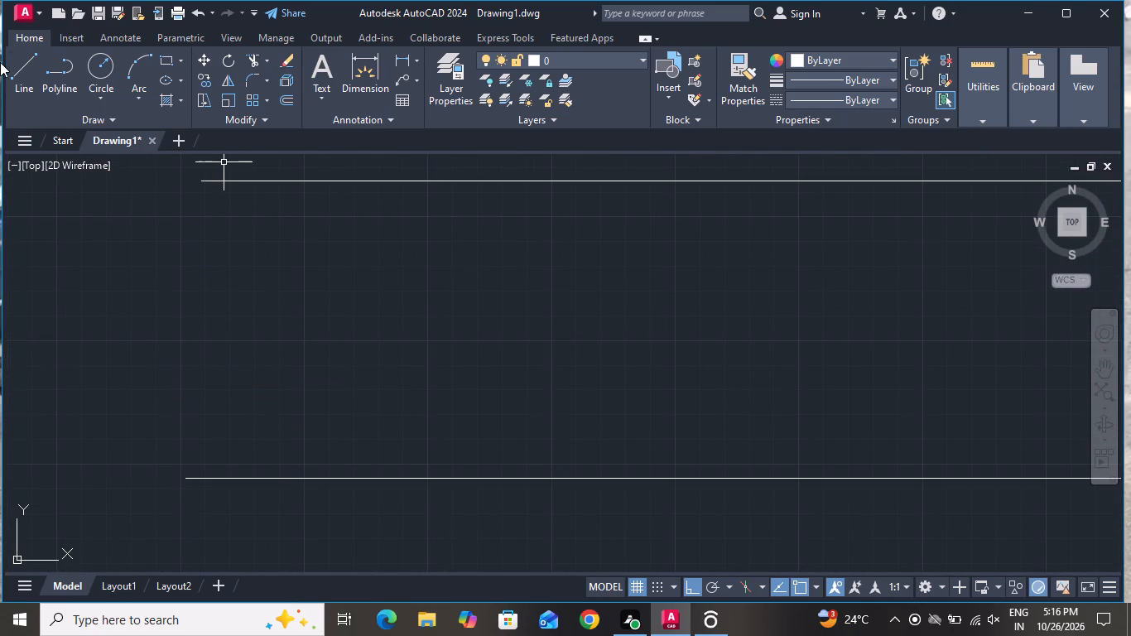
# Draw a vertical end line from the lower partition line's free end up past the level of the upper one.
pyautogui.click(0, 62)
pyautogui.click(18, 65)
pyautogui.scroll(-1, 204, 340)
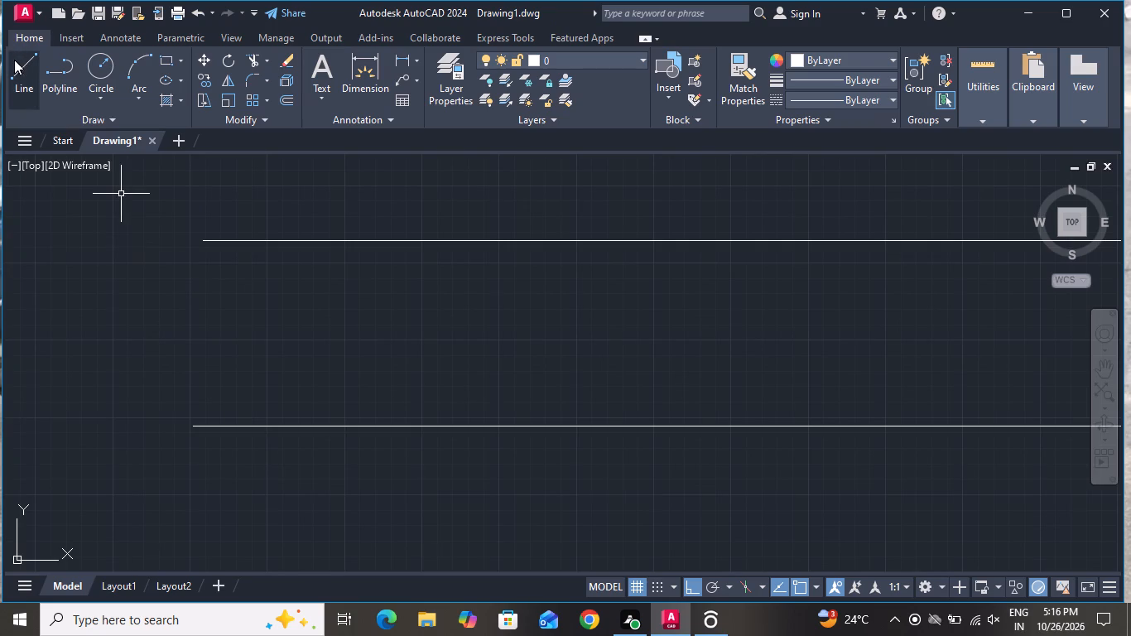
pyautogui.click(14, 61)
pyautogui.click(191, 430)
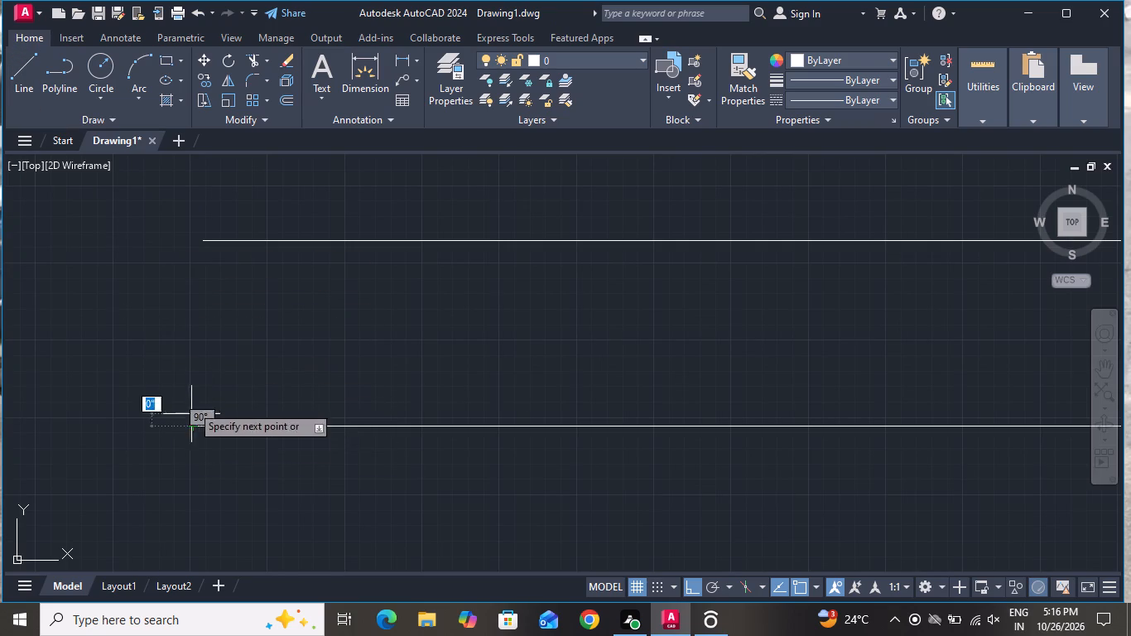
pyautogui.click(197, 179)
pyautogui.rightClick(197, 180)
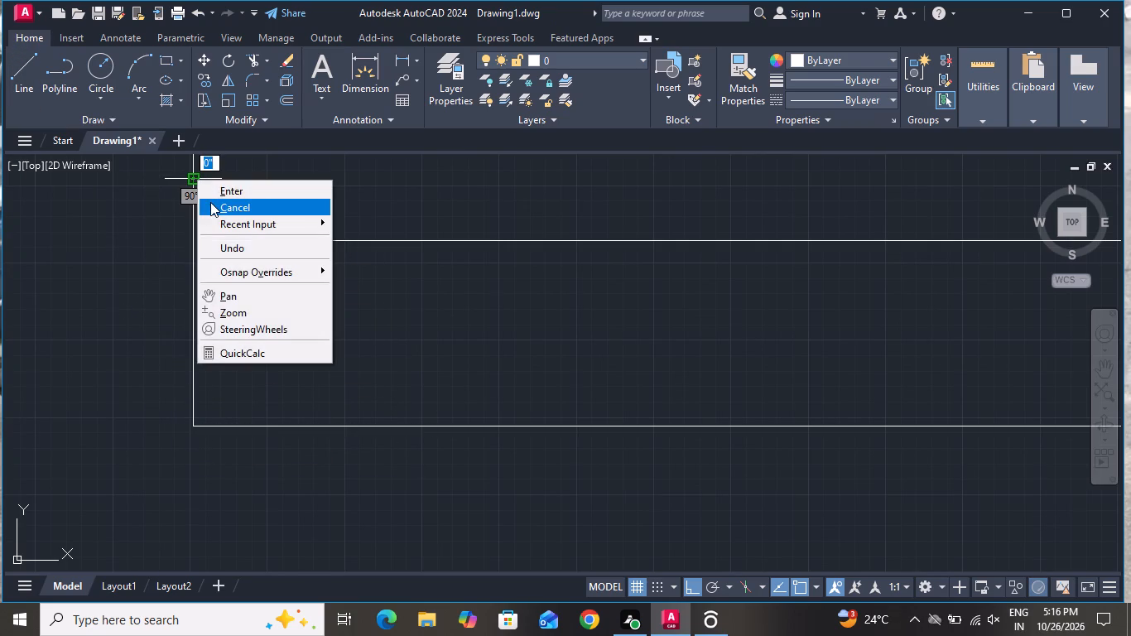
pyautogui.click(211, 203)
# Extend the upper partition line to meet the vertical end line.
pyautogui.write('ex')
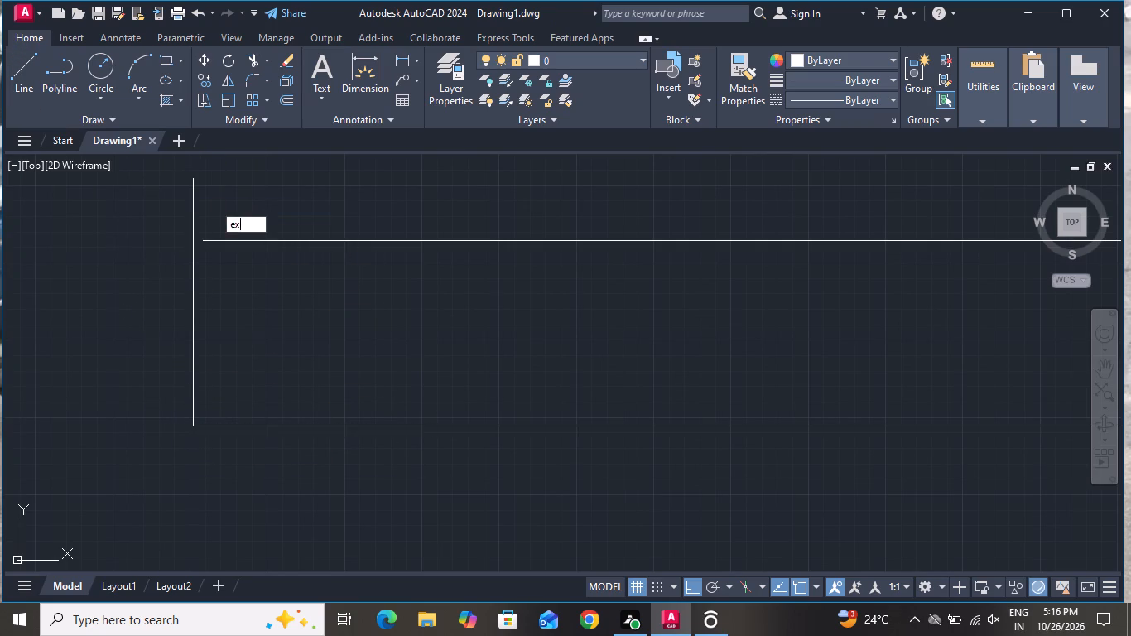
pyautogui.press('space')
pyautogui.press('space')
pyautogui.click(331, 223)
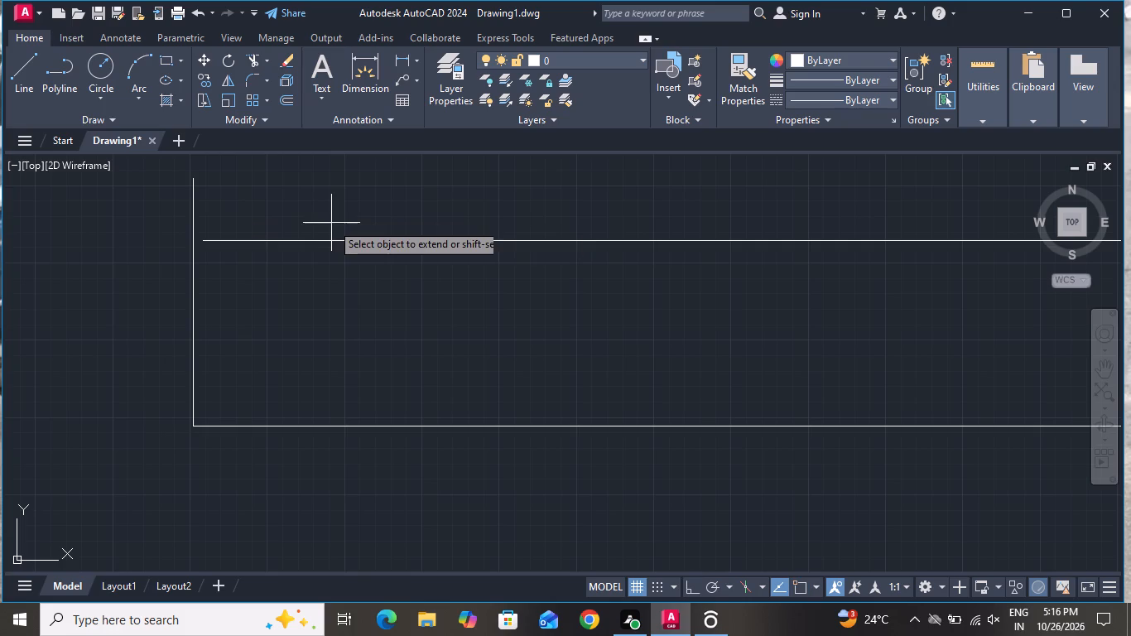
pyautogui.click(297, 277)
pyautogui.rightClick(311, 258)
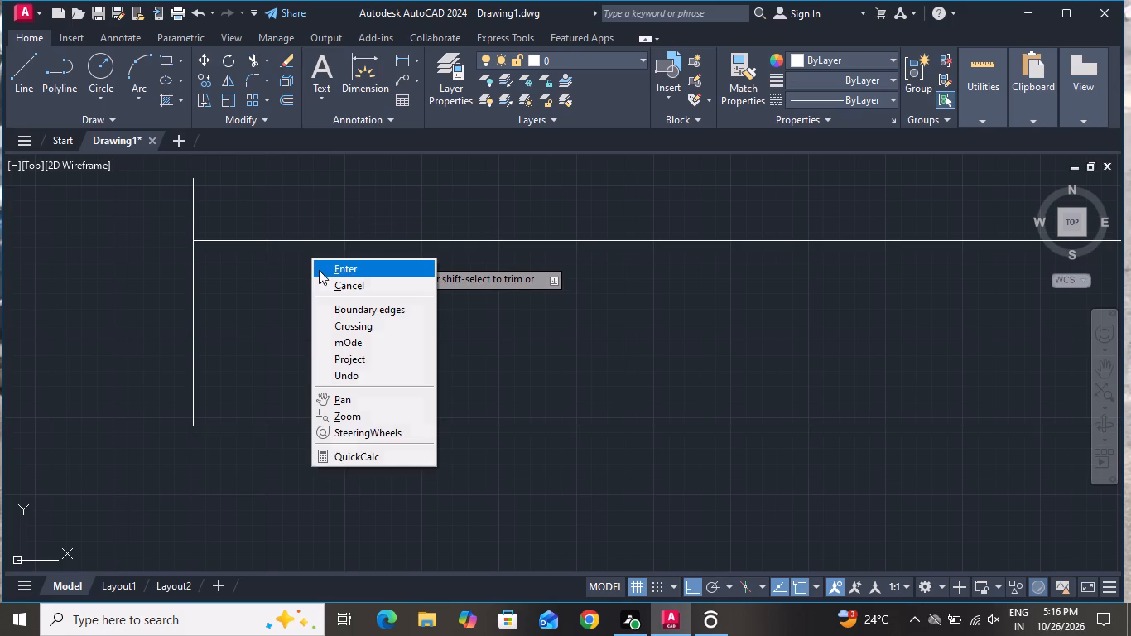
pyautogui.click(321, 276)
# Trim the part of the vertical end line that projects above the upper partition line.
pyautogui.scroll(-2, 315, 376)
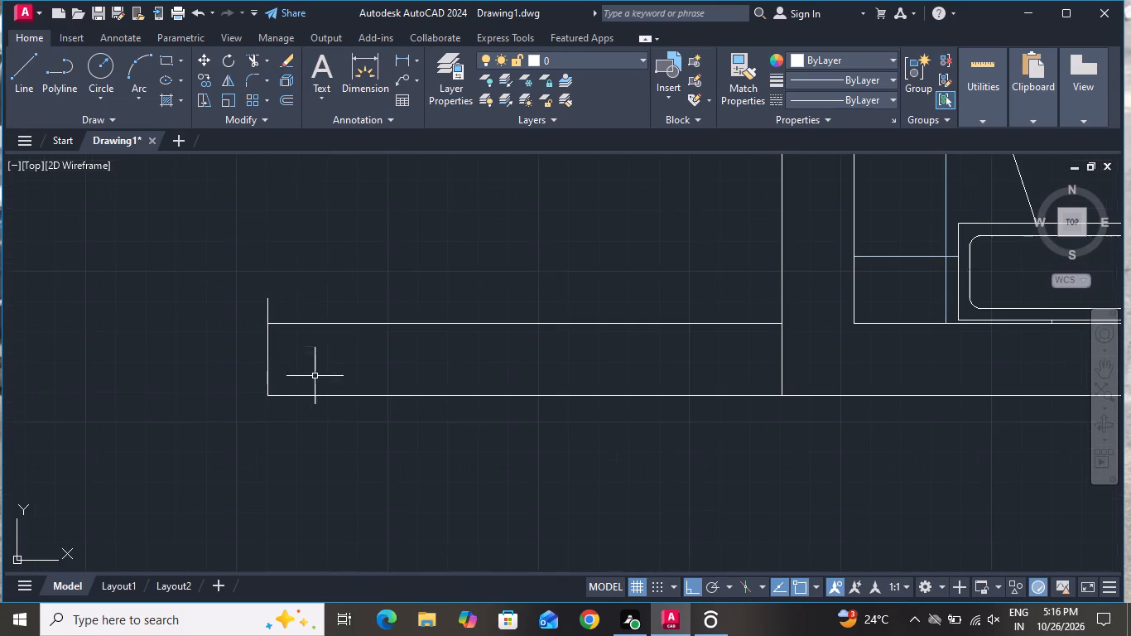
pyautogui.click(257, 62)
pyautogui.scroll(1, 272, 286)
pyautogui.click(273, 311)
pyautogui.click(209, 349)
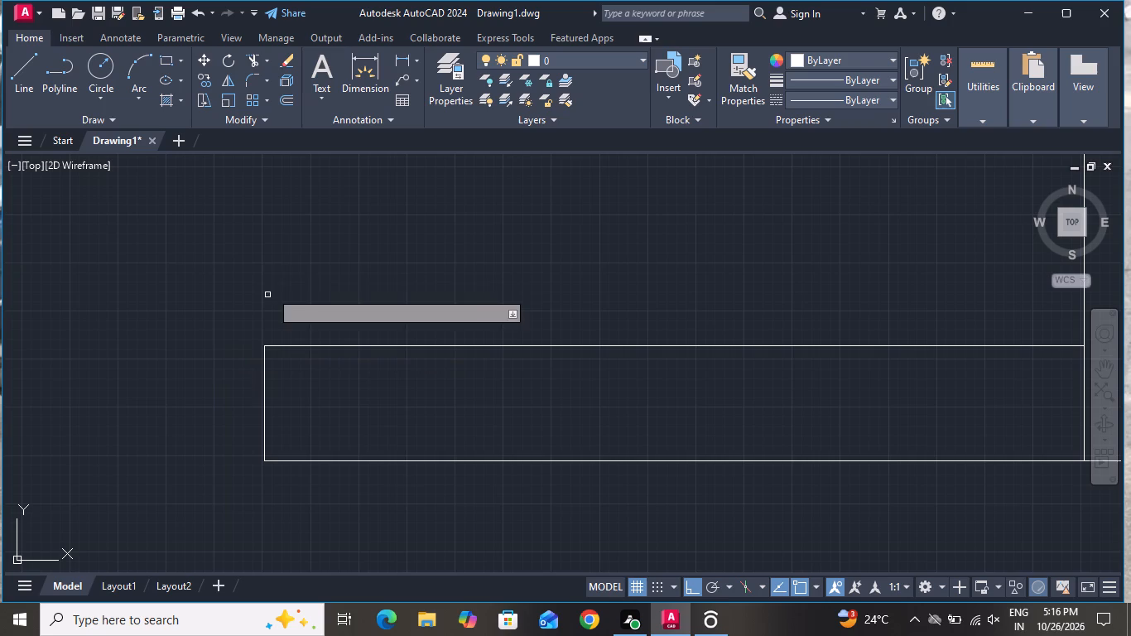
pyautogui.rightClick(280, 274)
pyautogui.click(296, 302)
# Draw a vertical line about 3'-10" long upward from the lower edge of the horizontal wall below the bathroom, beyond the bed.
pyautogui.scroll(-3, 296, 245)
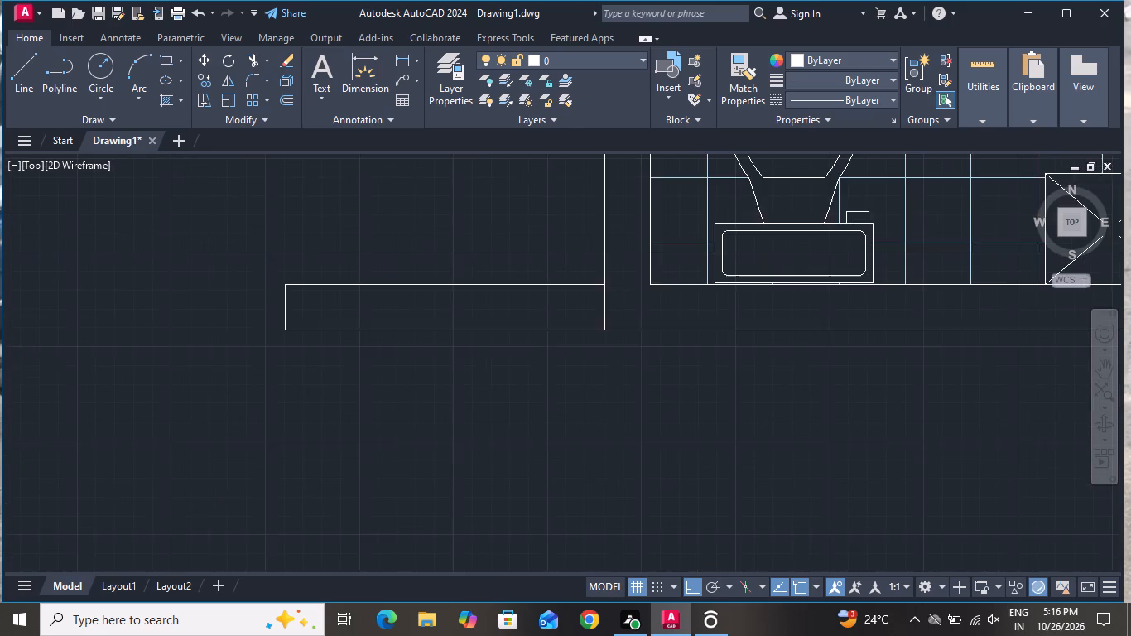
pyautogui.scroll(-2, 296, 245)
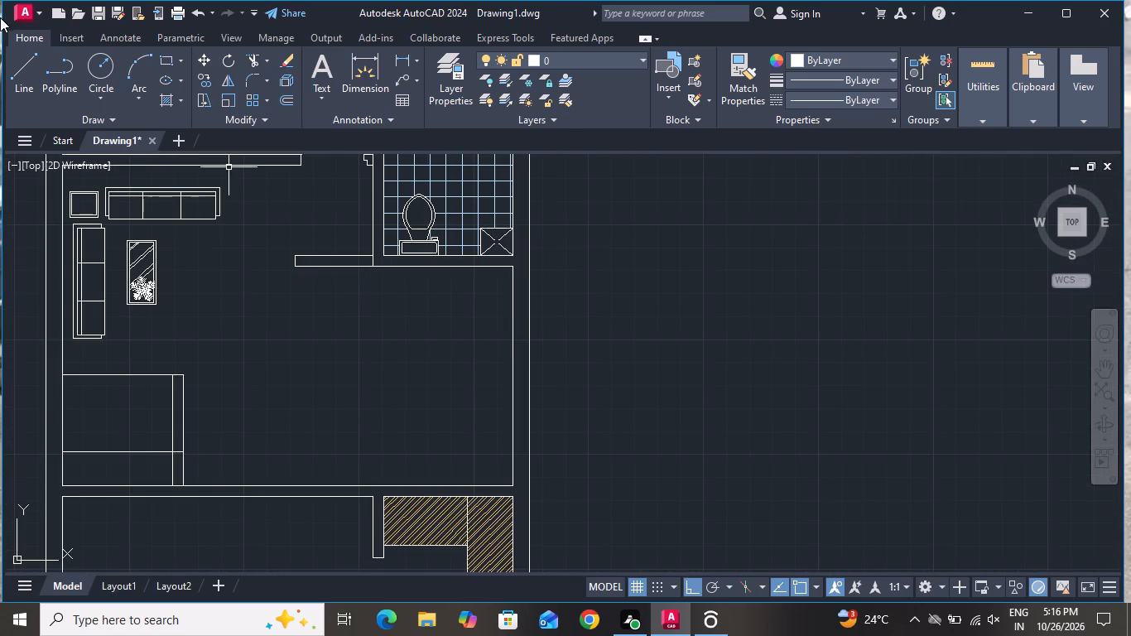
pyautogui.click(20, 54)
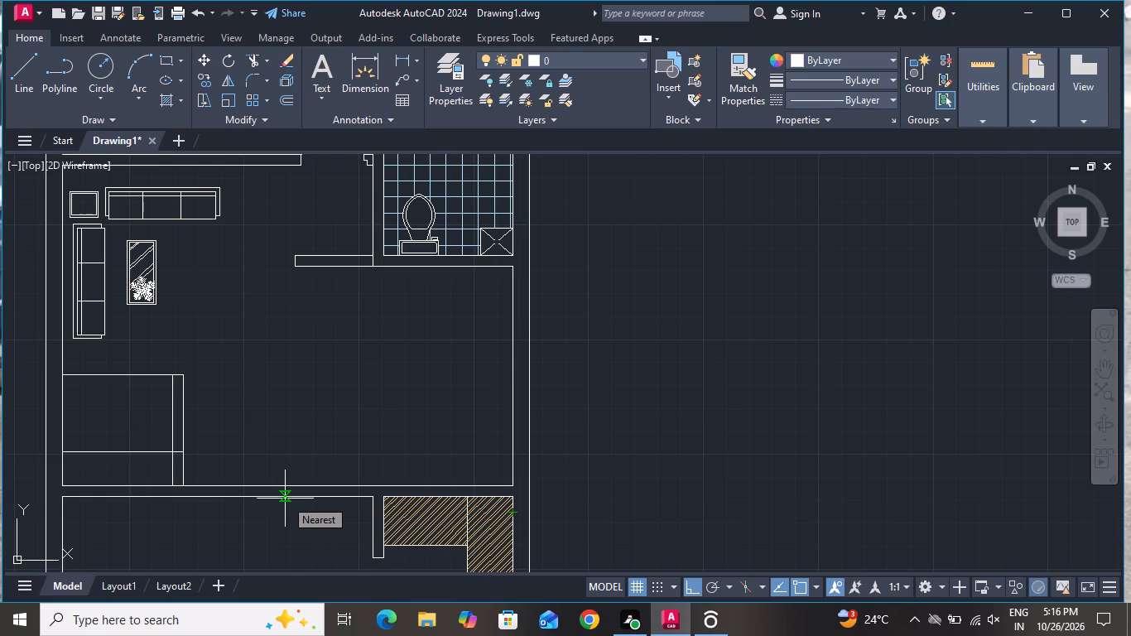
pyautogui.click(285, 499)
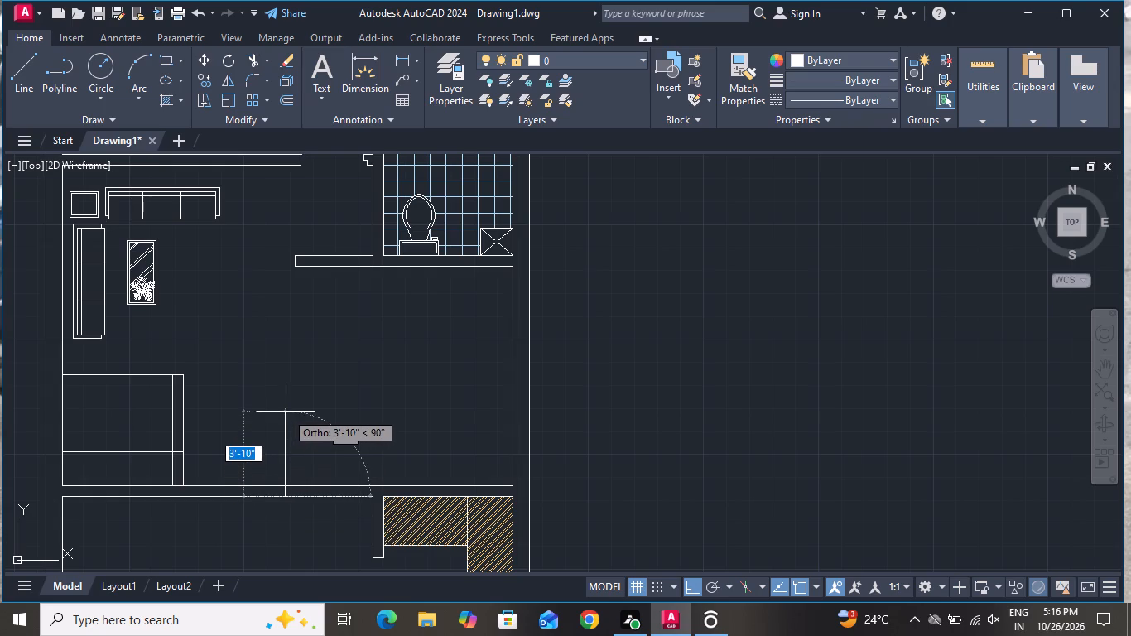
pyautogui.click(286, 412)
pyautogui.rightClick(286, 412)
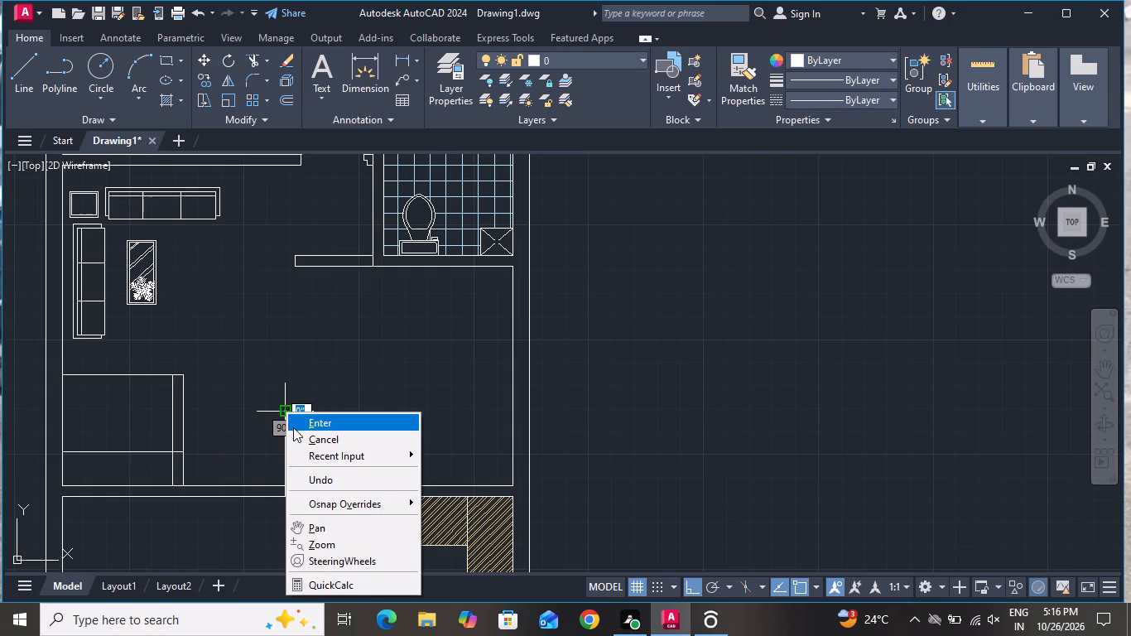
pyautogui.click(293, 437)
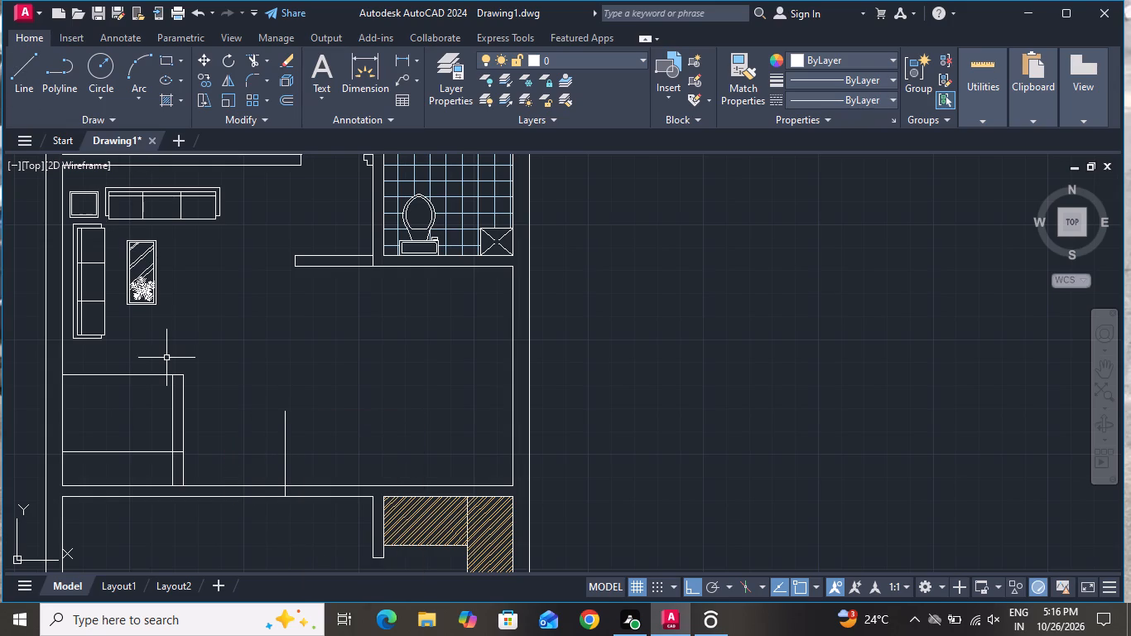
# Offset the new vertical line 6" towards the exterior wall on the bathroom side.
pyautogui.write('o')
pyautogui.press('space')
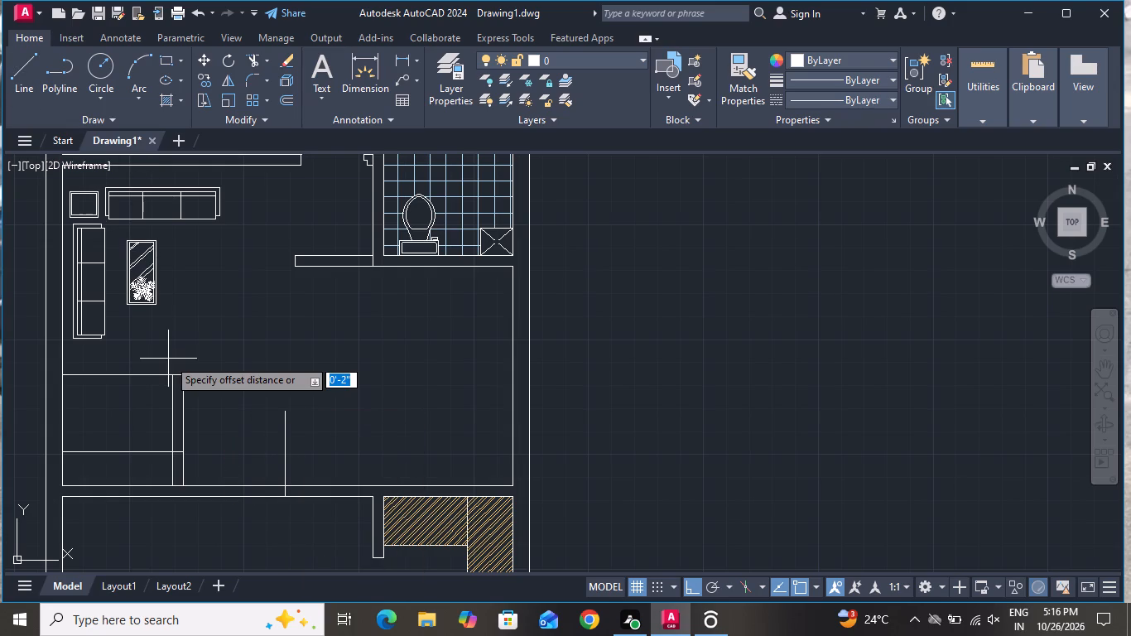
pyautogui.press('6')
pyautogui.hotkey('shift', '"')
pyautogui.press('Return')
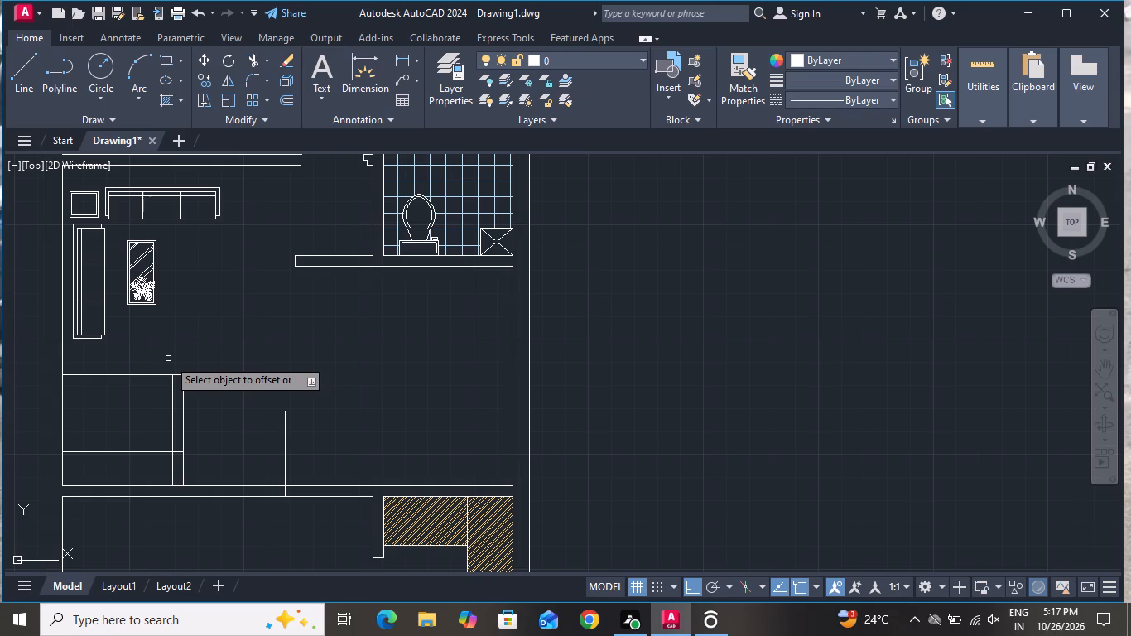
pyautogui.click(283, 473)
pyautogui.click(316, 465)
pyautogui.rightClick(318, 465)
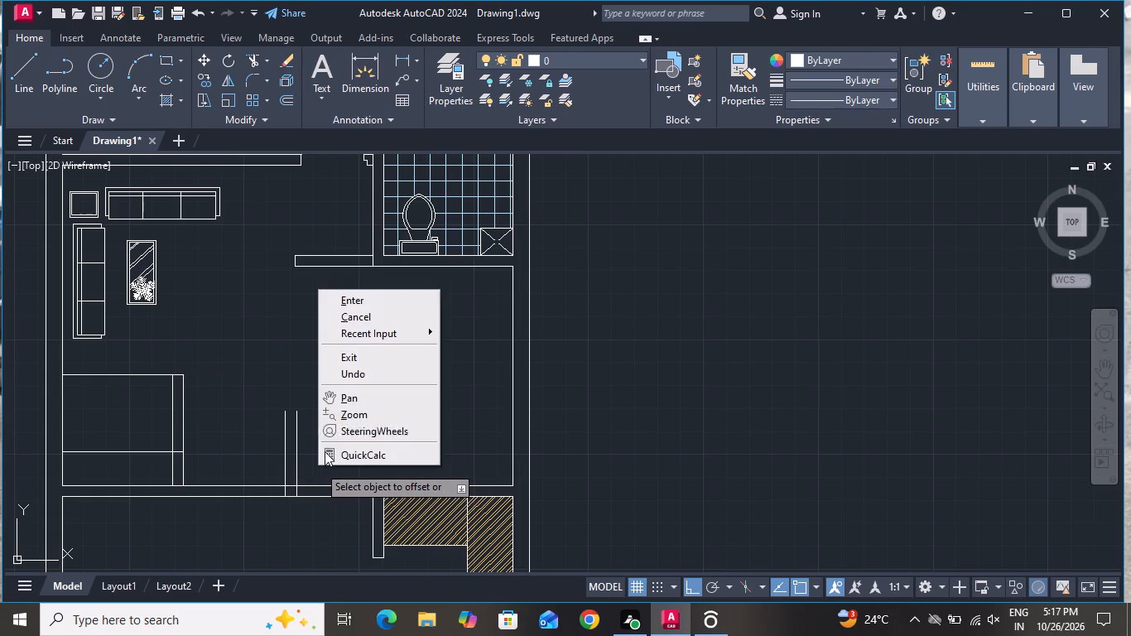
pyautogui.click(356, 318)
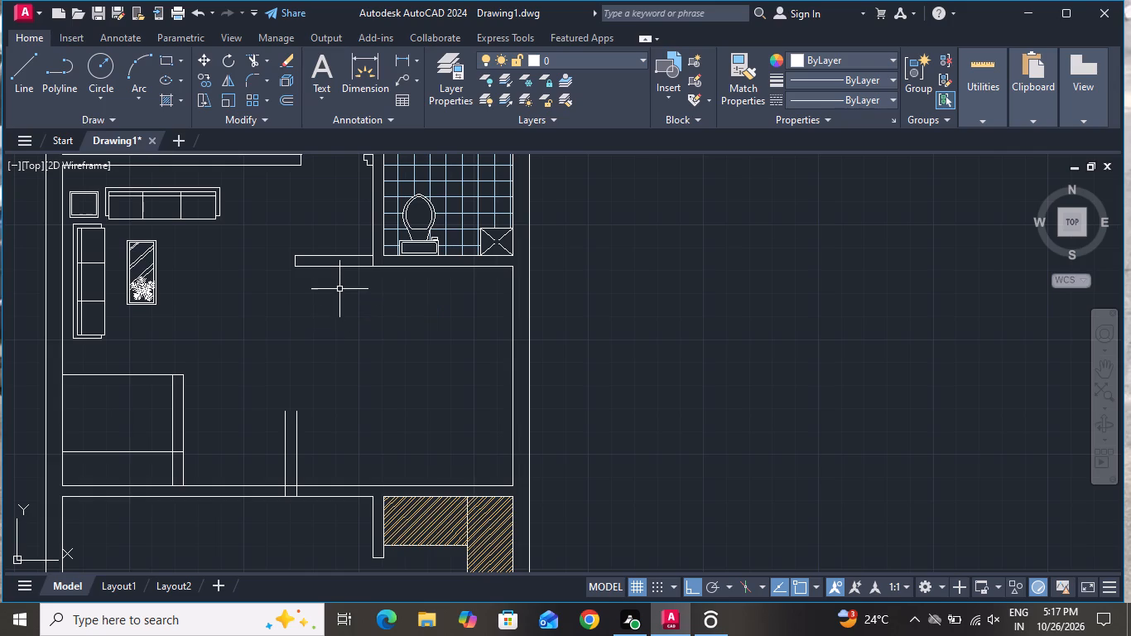
# Draw a horizontal line about 9'-8" long from the exterior wall's inner face towards the living area, above the vertical partition lines.
pyautogui.click(29, 70)
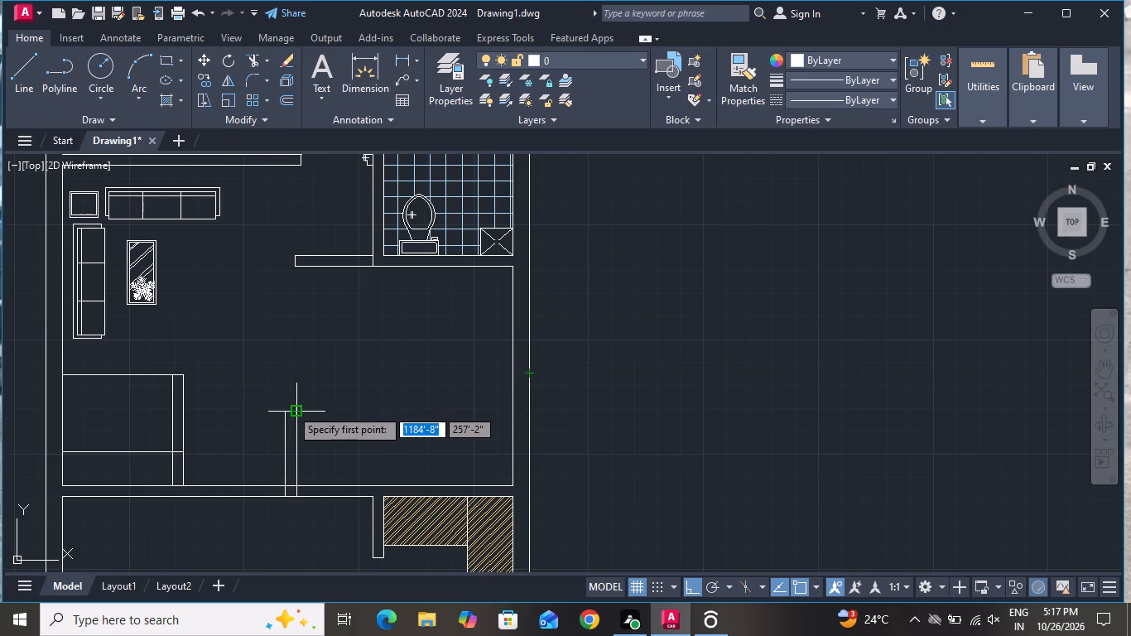
pyautogui.click(513, 367)
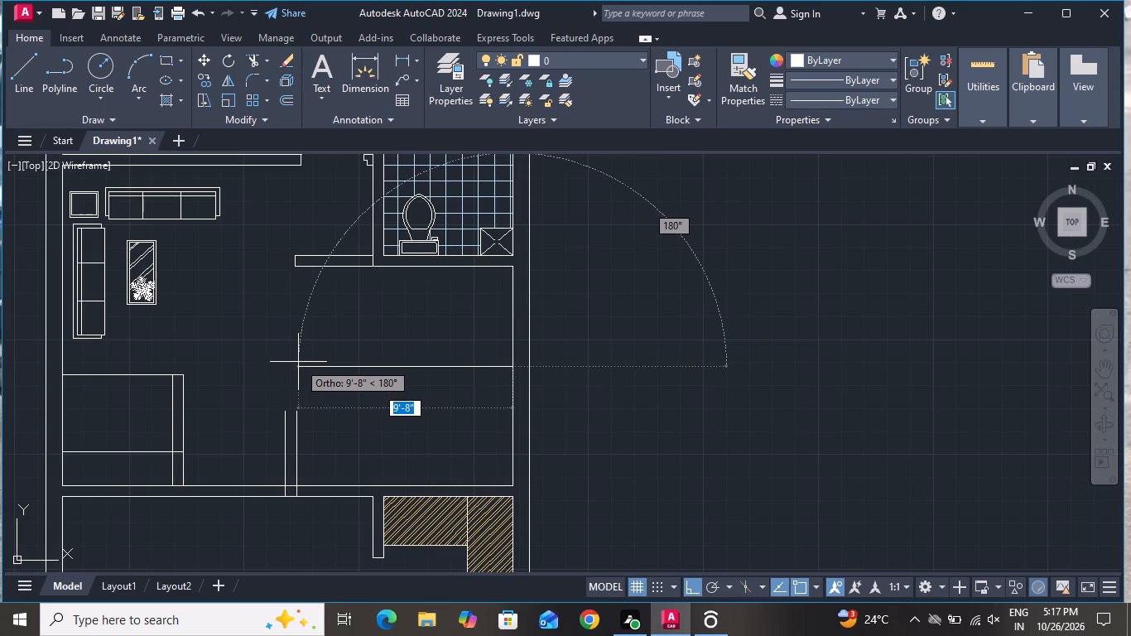
pyautogui.click(298, 362)
pyautogui.rightClick(298, 362)
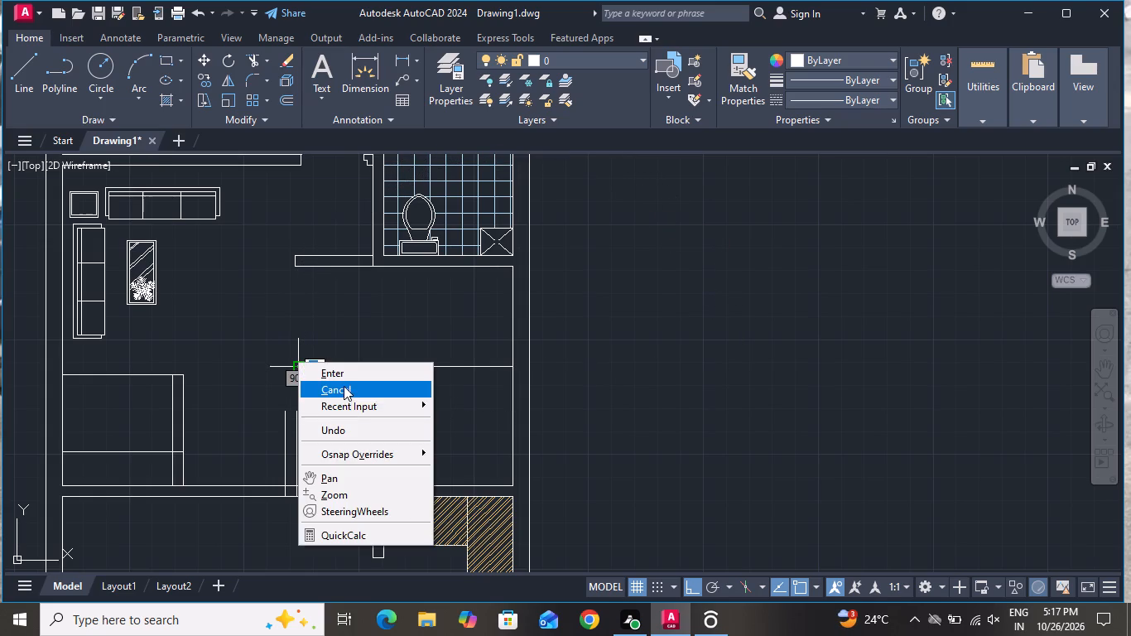
pyautogui.click(344, 386)
# Offset the new horizontal line 6" downward.
pyautogui.write('o')
pyautogui.press('space')
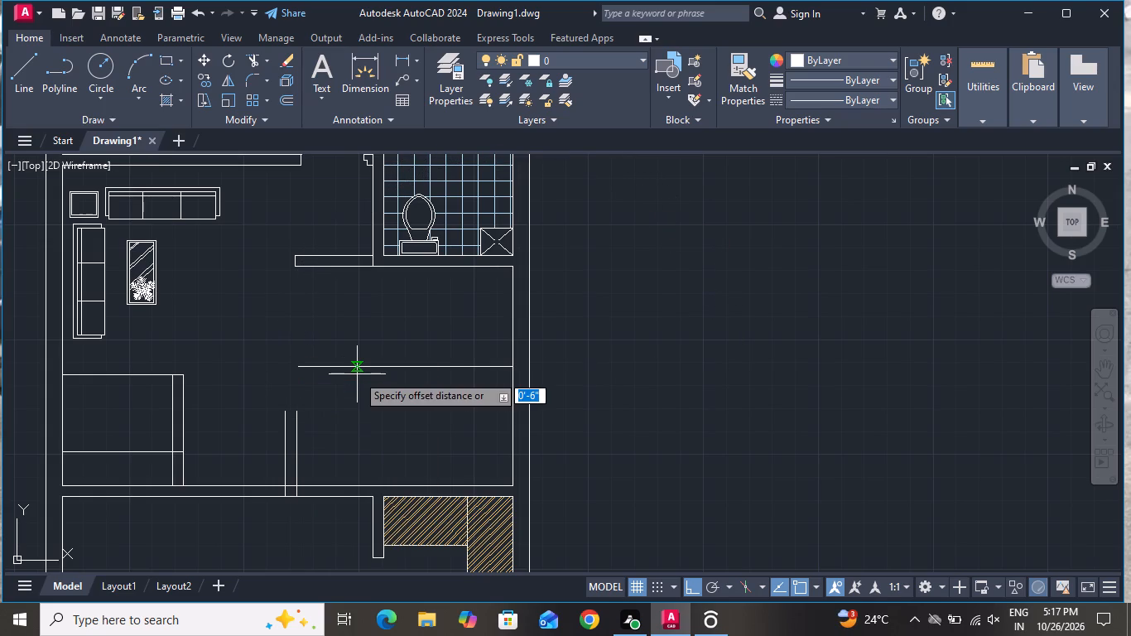
pyautogui.press('6')
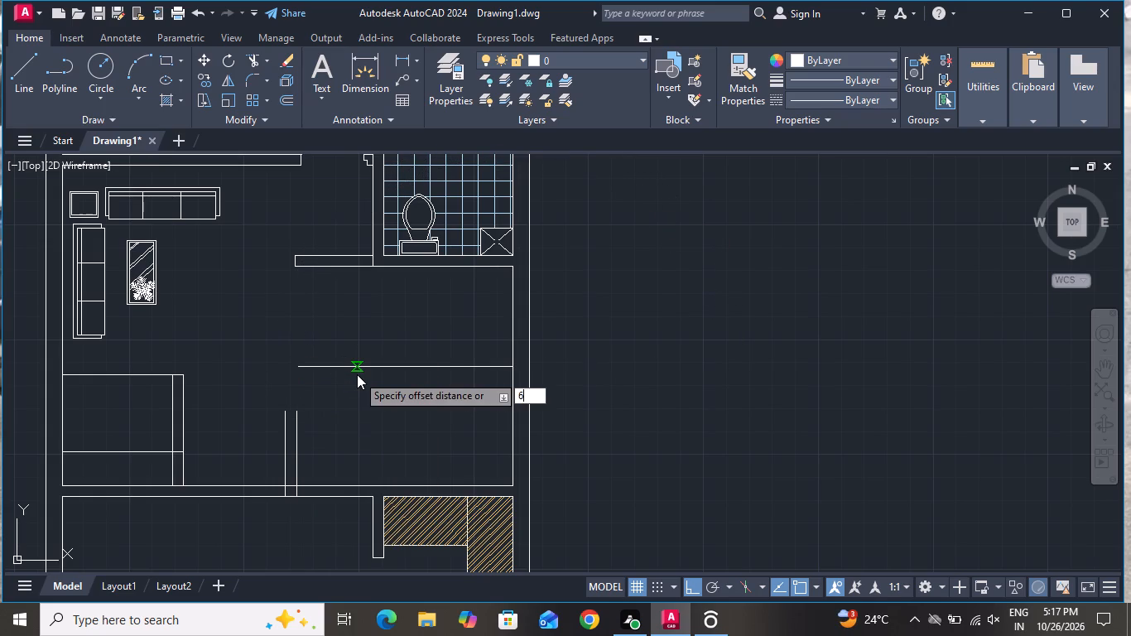
pyautogui.hotkey('shift', '"')
pyautogui.press('Return')
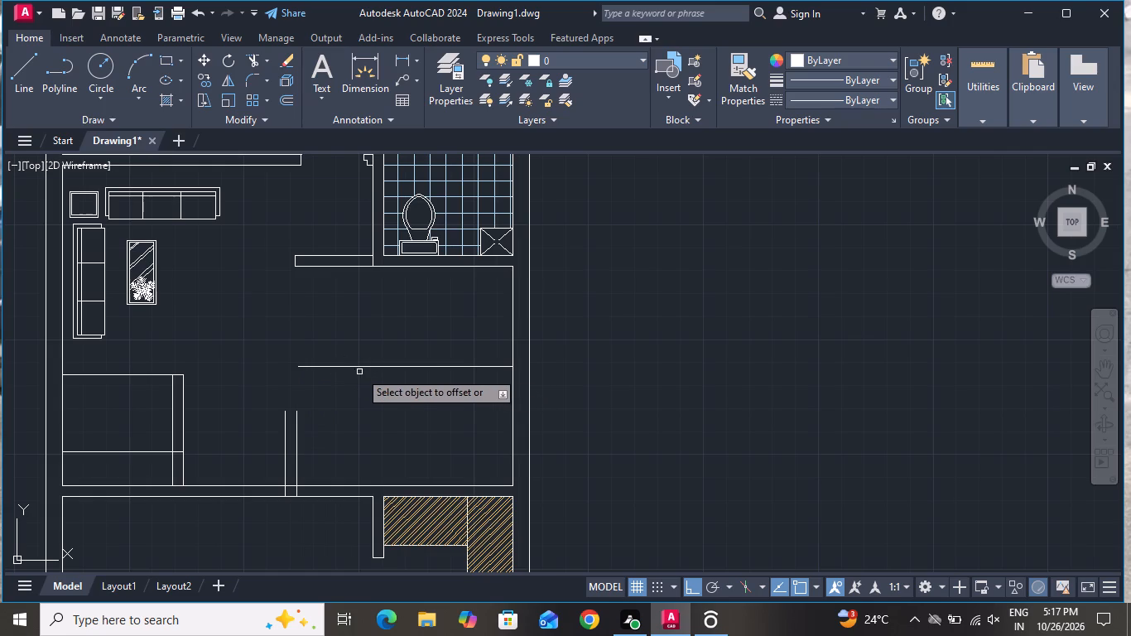
pyautogui.click(363, 365)
pyautogui.click(373, 391)
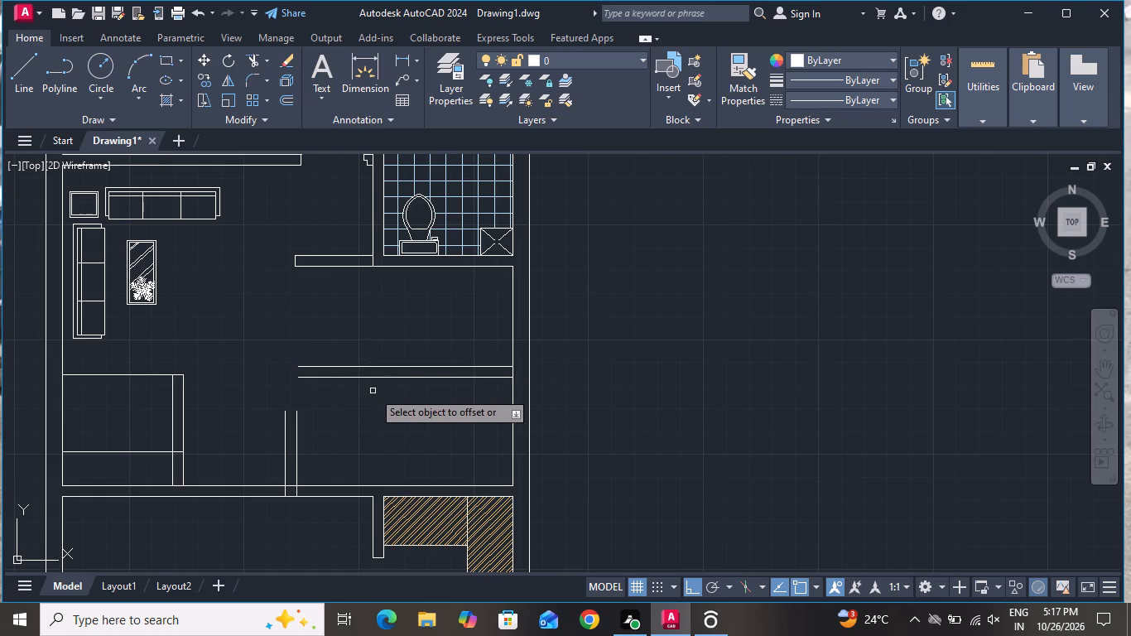
pyautogui.rightClick(373, 391)
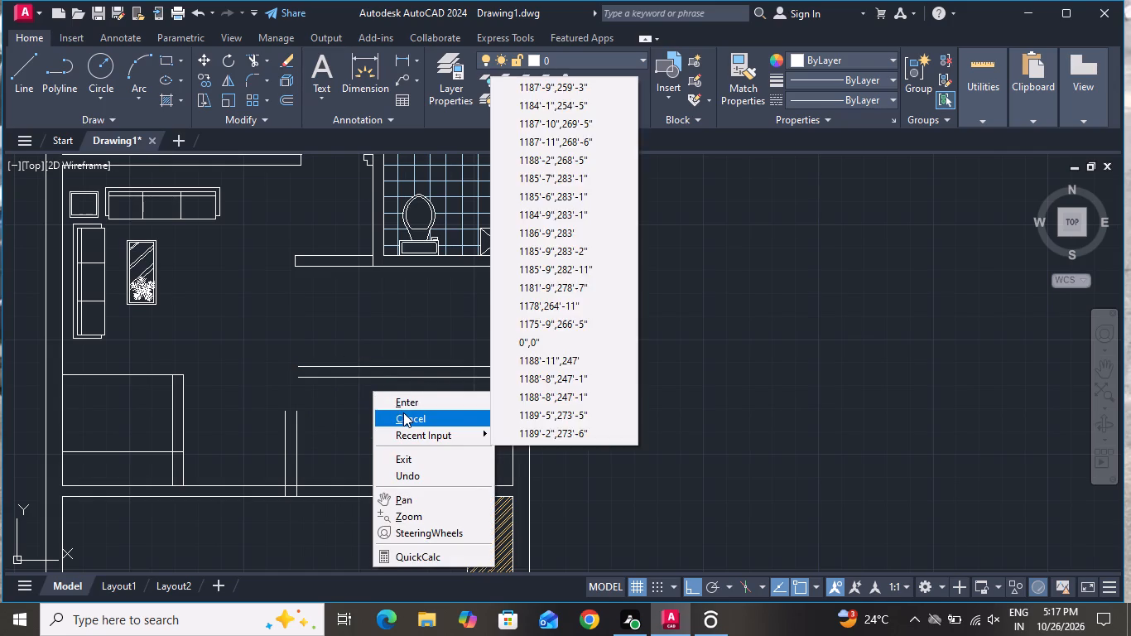
pyautogui.click(403, 412)
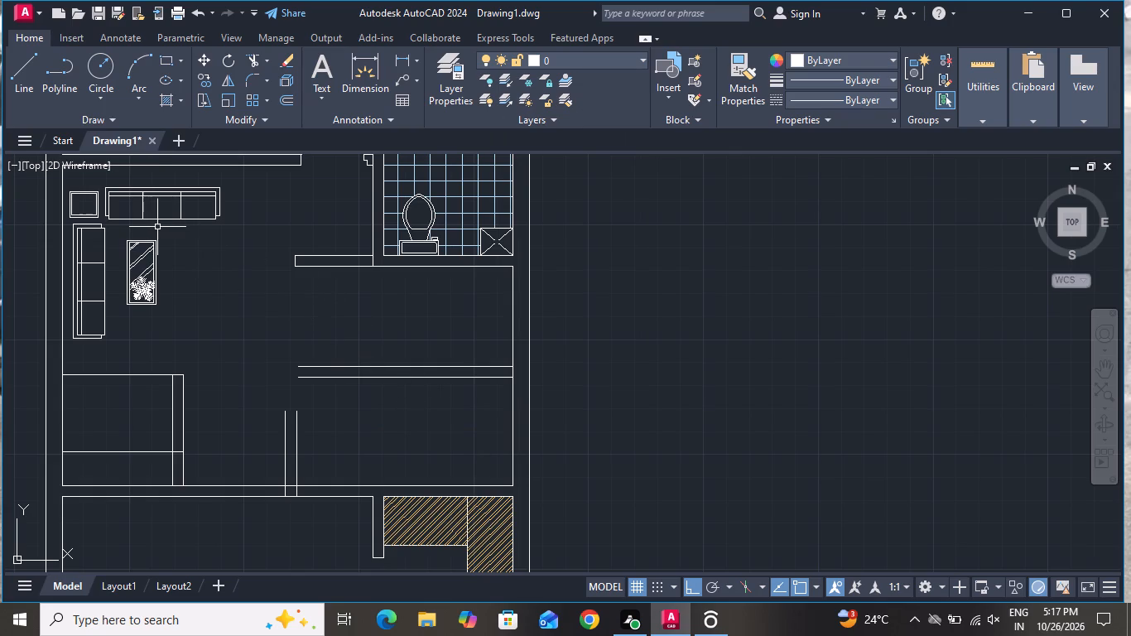
# Extend both vertical partition lines upward past the two horizontal partition lines.
pyautogui.write('ex')
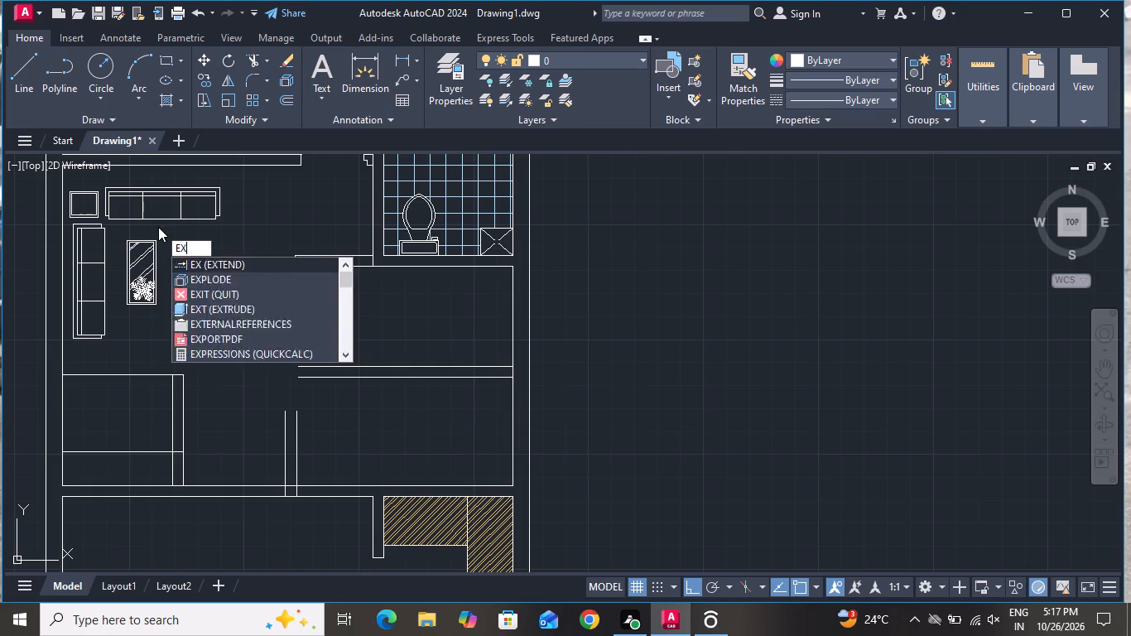
pyautogui.press('space')
pyautogui.press('space')
pyautogui.click(268, 442)
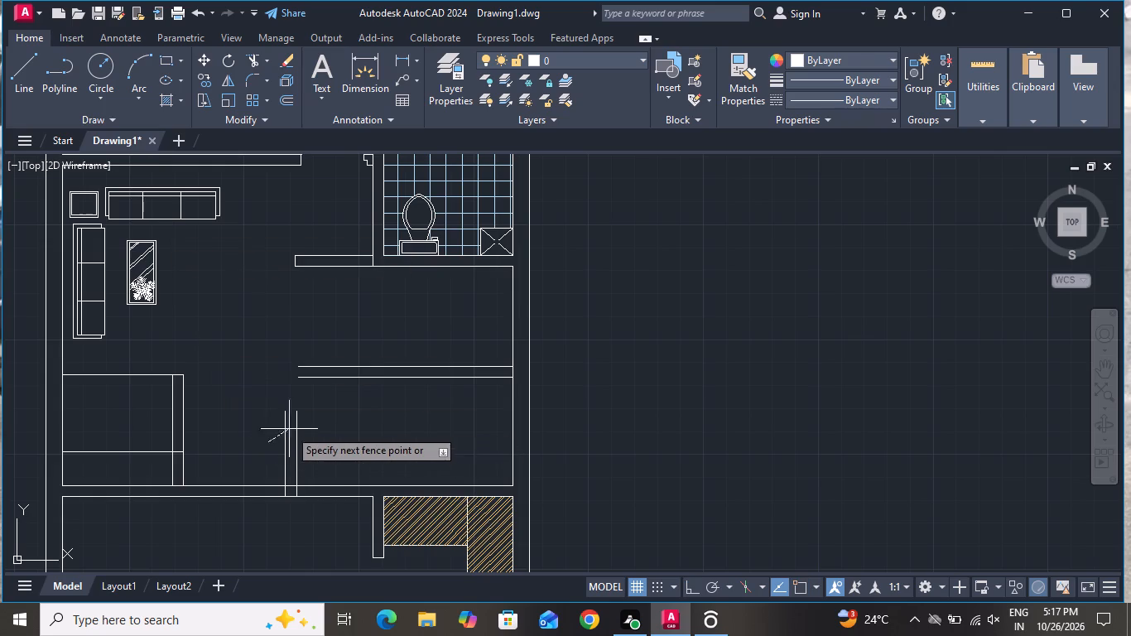
pyautogui.click(336, 435)
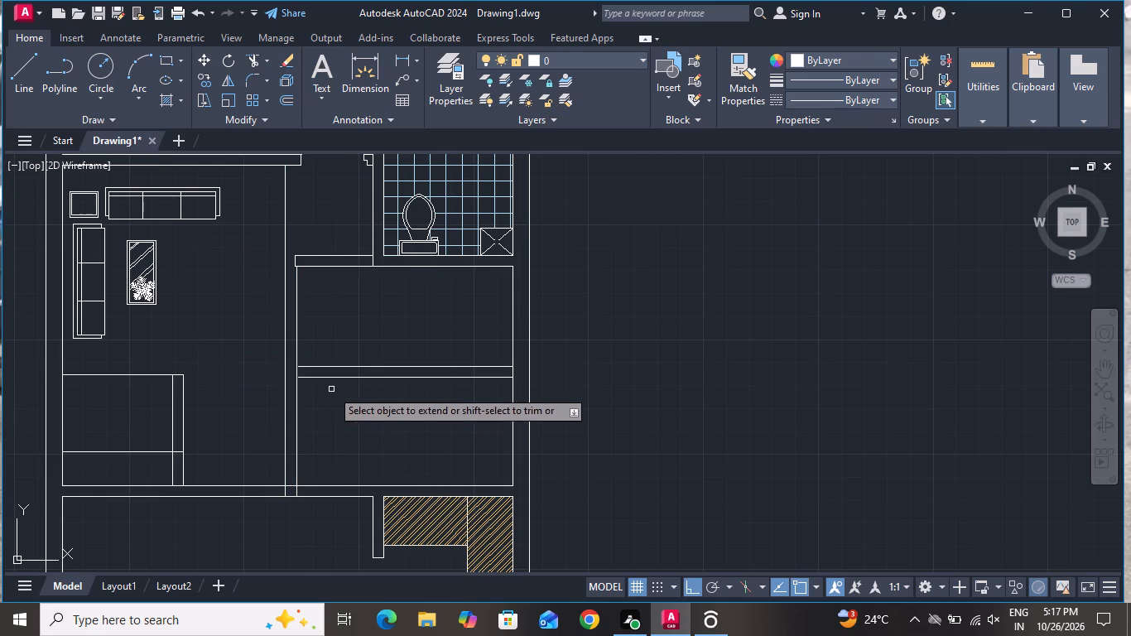
# Extend both horizontal partition lines to the vertical partition line nearer the bed.
pyautogui.click(321, 352)
pyautogui.click(310, 409)
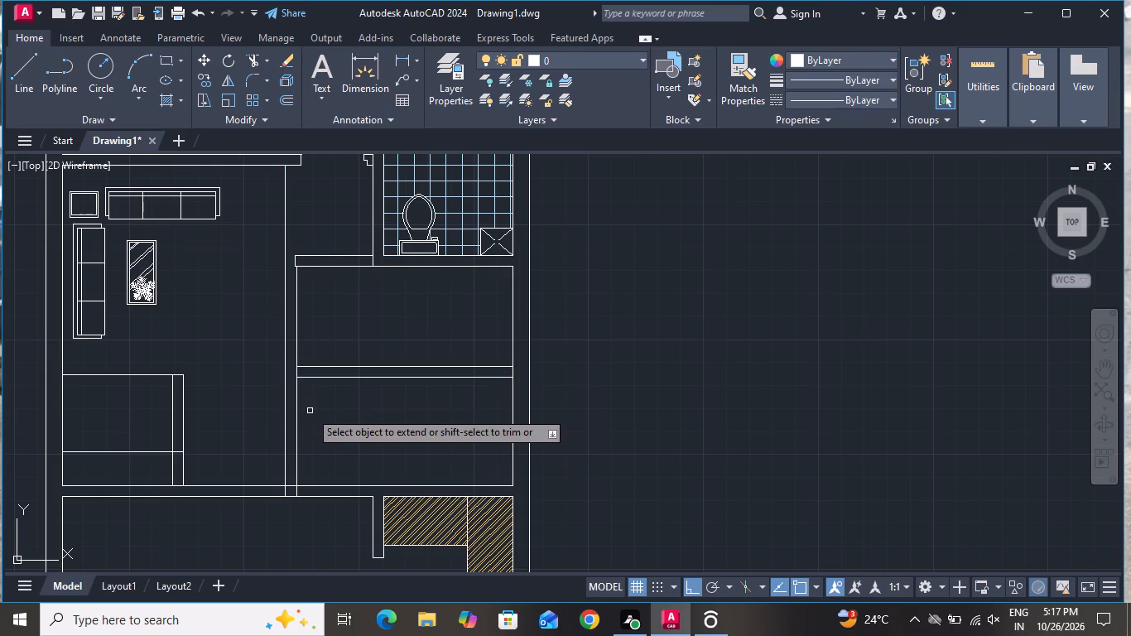
pyautogui.click(314, 355)
pyautogui.click(313, 401)
pyautogui.rightClick(334, 330)
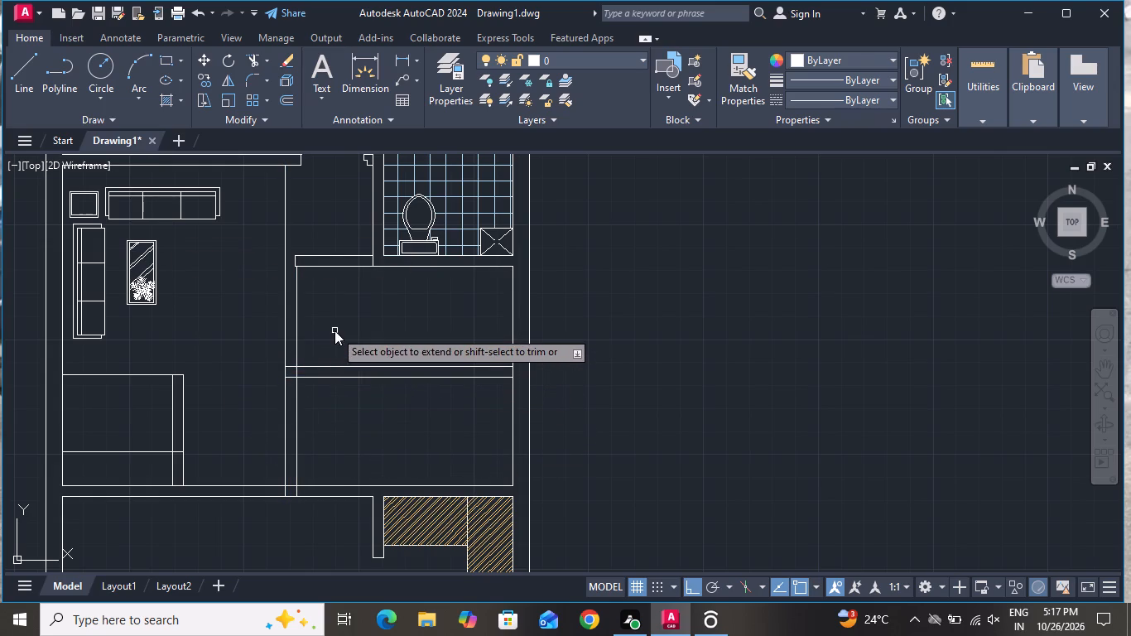
pyautogui.click(344, 355)
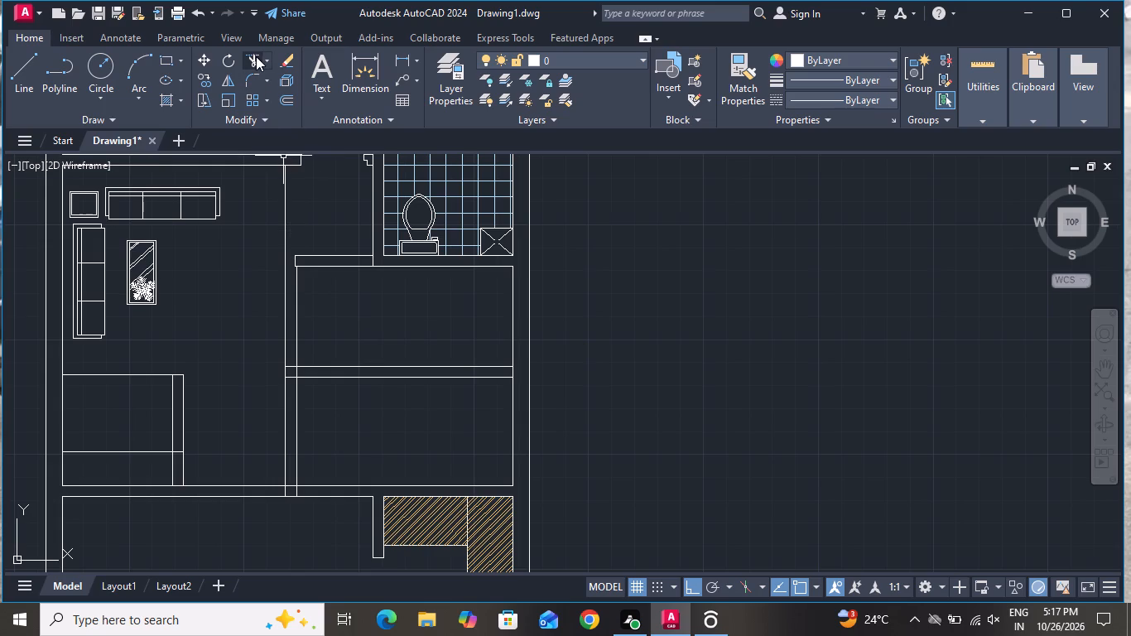
# Trim the parts of both vertical partition lines that project above the upper horizontal partition line.
pyautogui.click(256, 56)
pyautogui.click(316, 292)
pyautogui.click(268, 291)
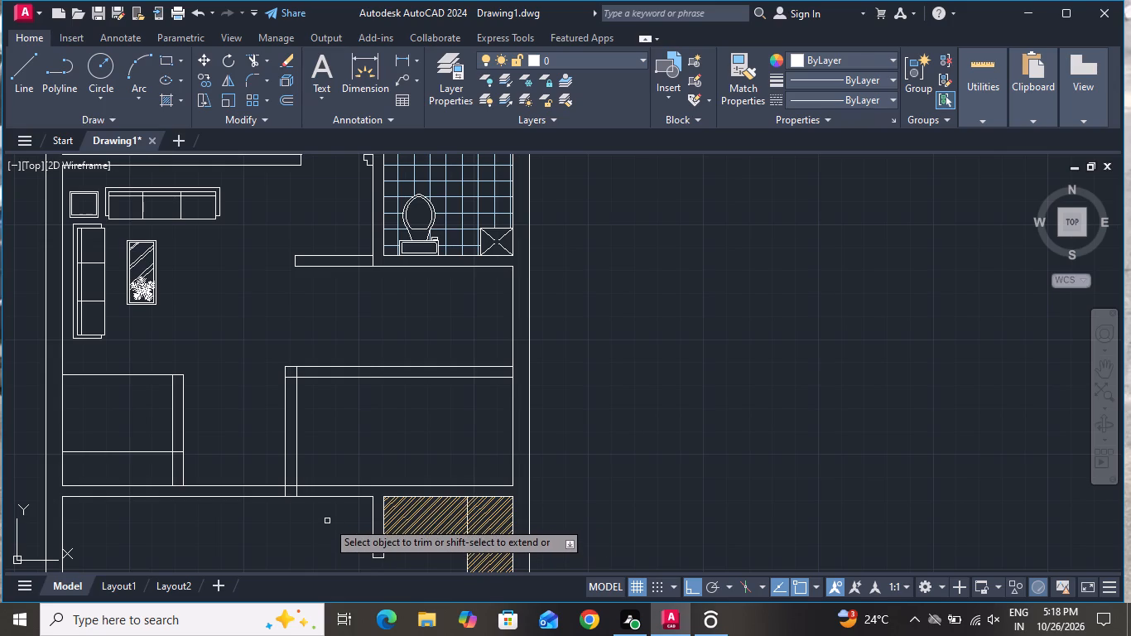
pyautogui.rightClick(327, 521)
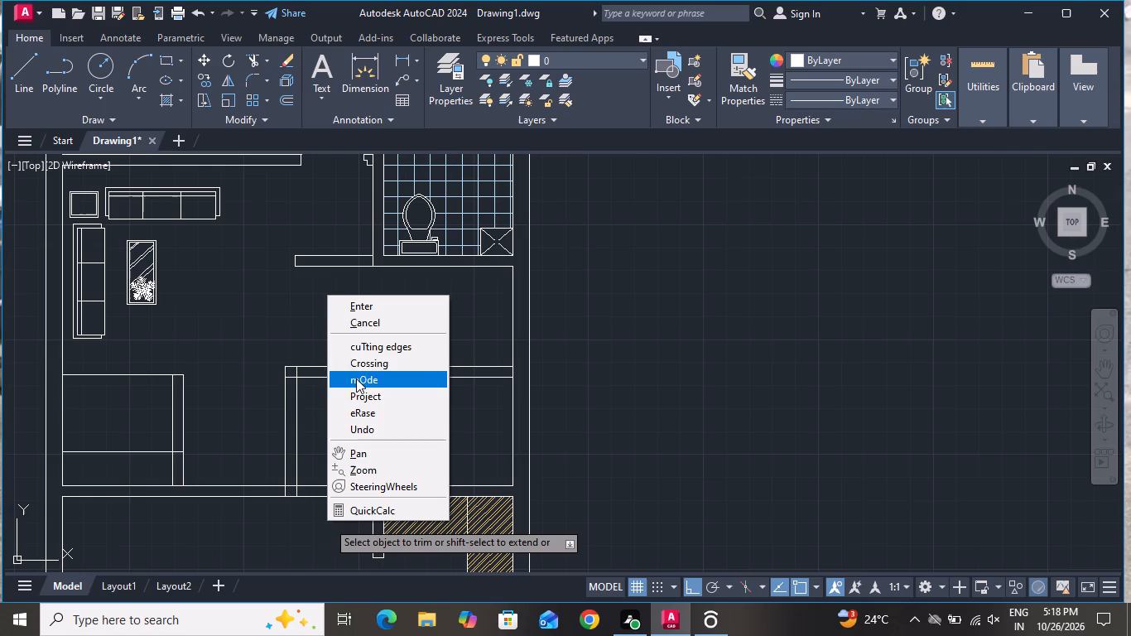
pyautogui.click(371, 324)
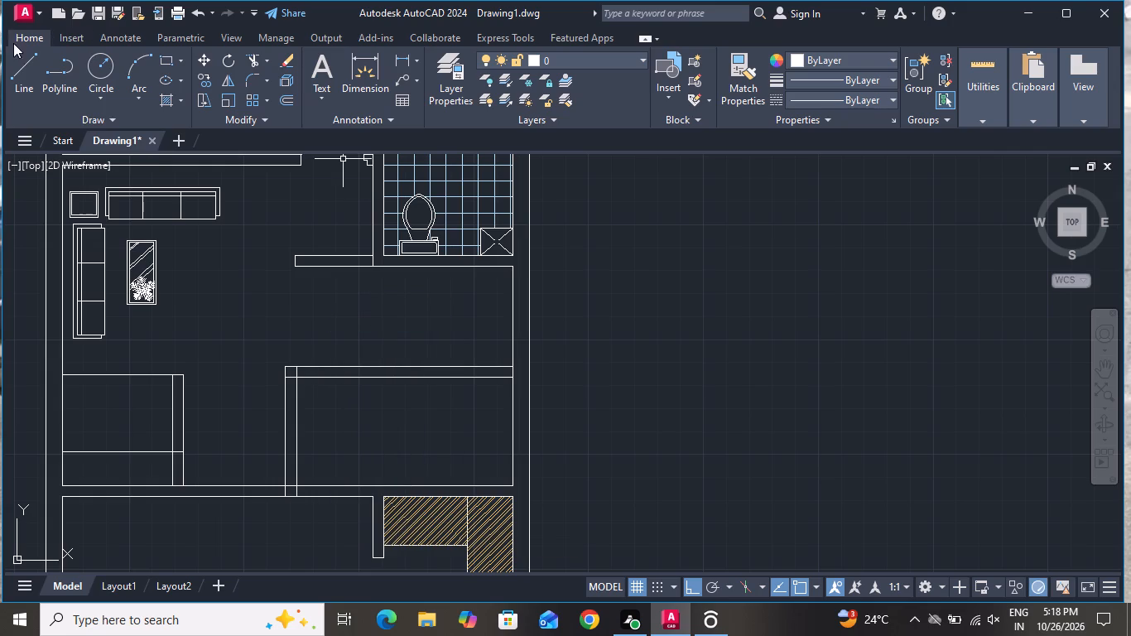
# Draw a short vertical line across the horizontal wall's thickness, in line with the stub wall beside the hatched counter.
pyautogui.click(16, 72)
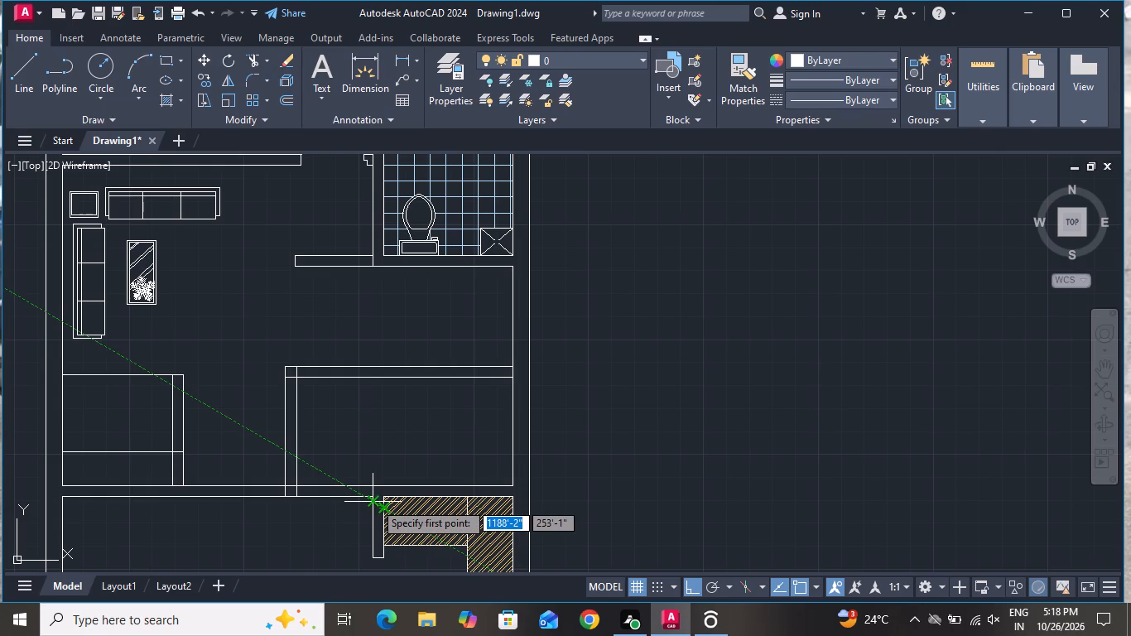
pyautogui.click(374, 502)
pyautogui.click(370, 484)
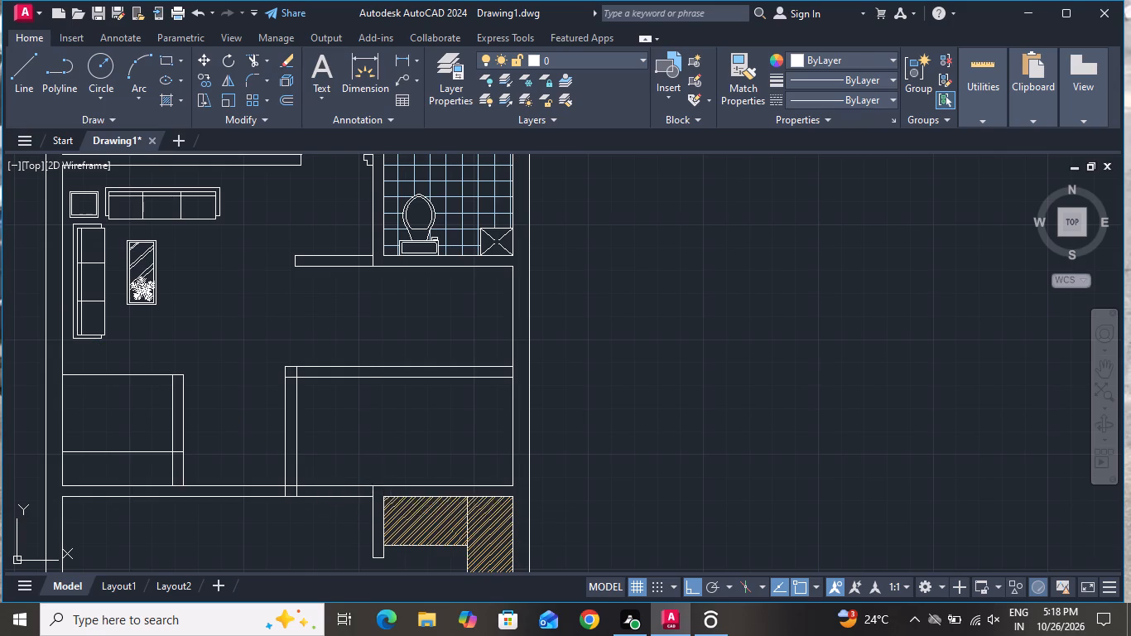
pyautogui.rightClick(370, 484)
pyautogui.click(392, 331)
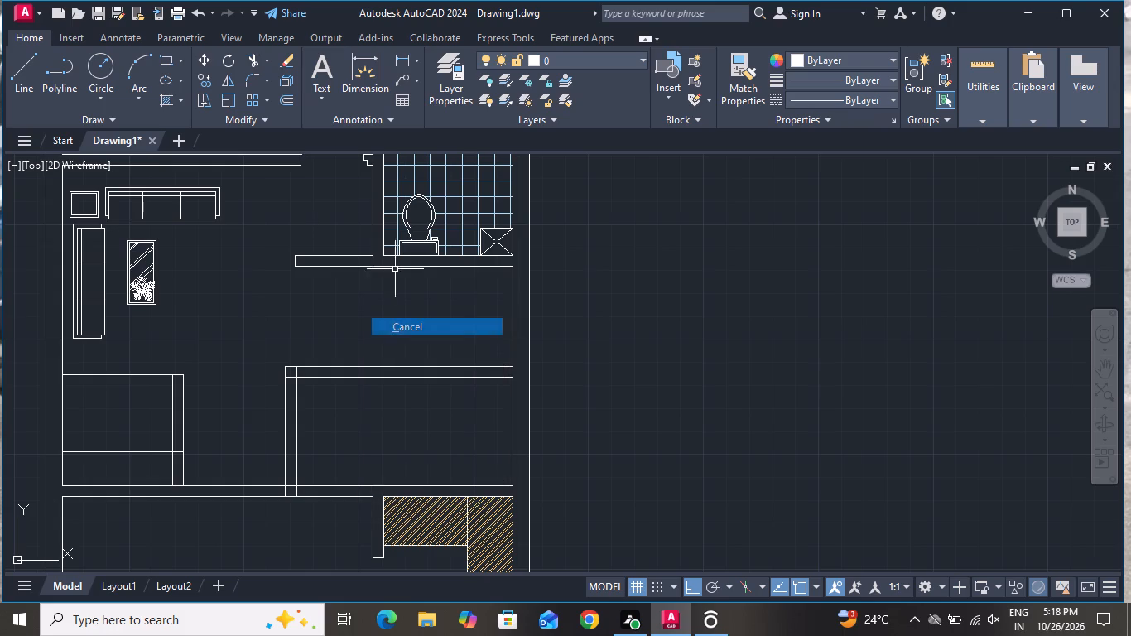
# Trim the horizontal wall lines between the vertical partition and the counter's stub wall, plus the partition line crossing the wall thickness.
pyautogui.click(253, 60)
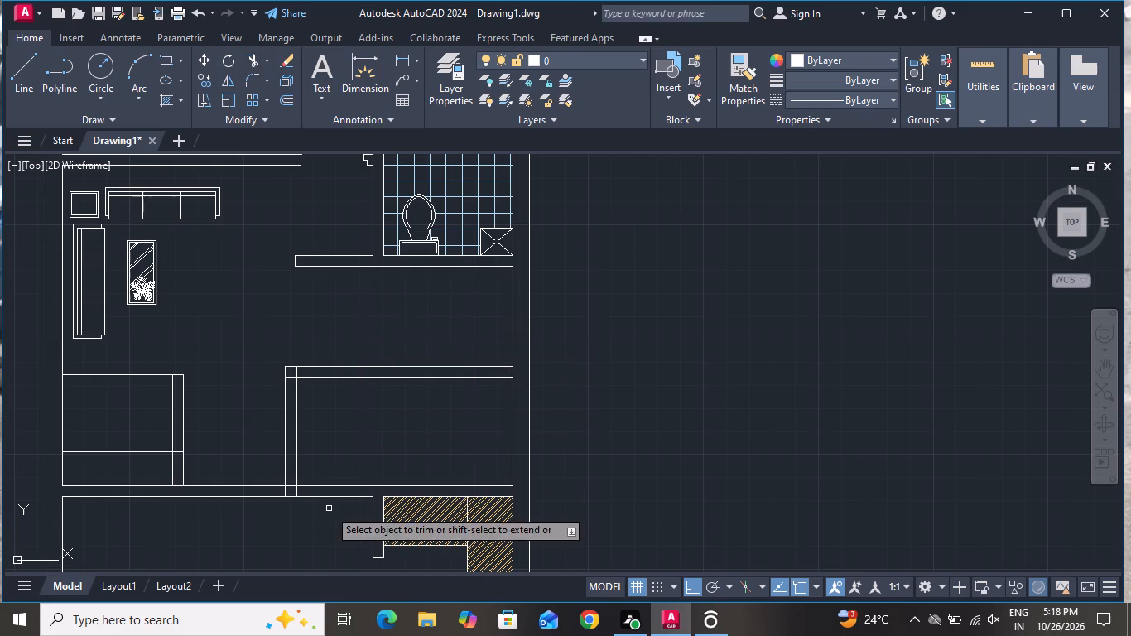
pyautogui.click(319, 521)
pyautogui.click(339, 432)
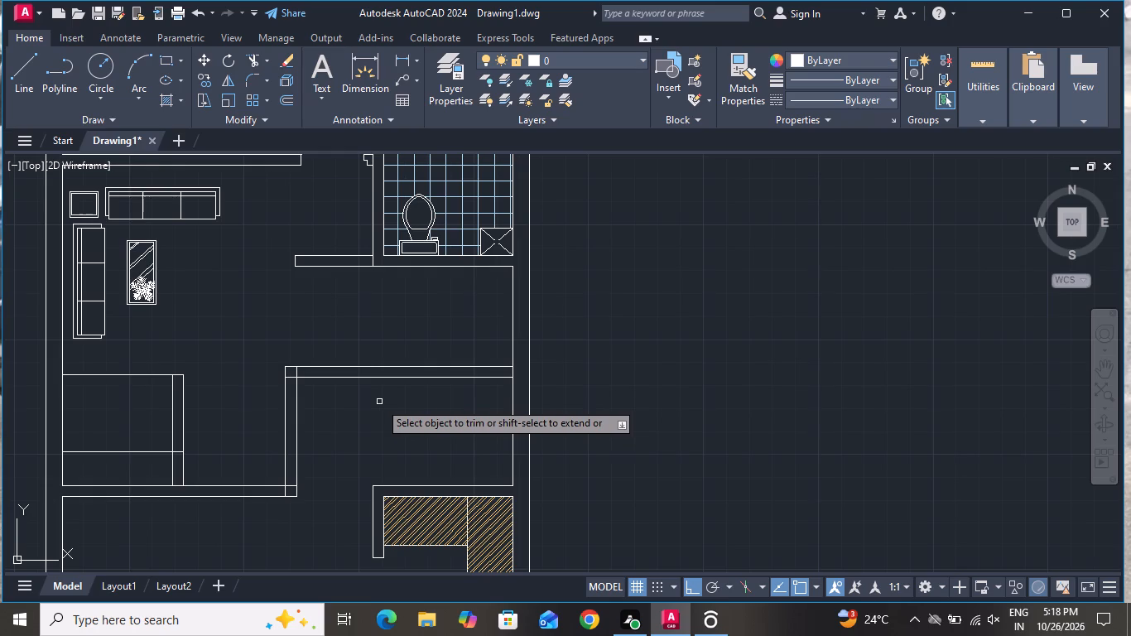
pyautogui.rightClick(379, 402)
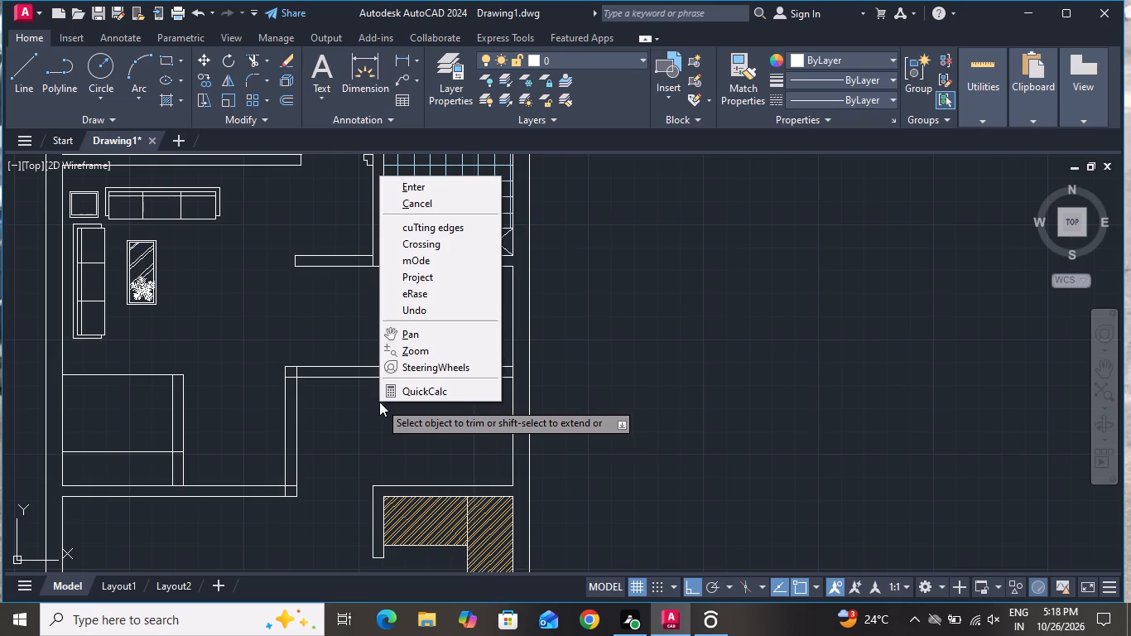
pyautogui.click(329, 406)
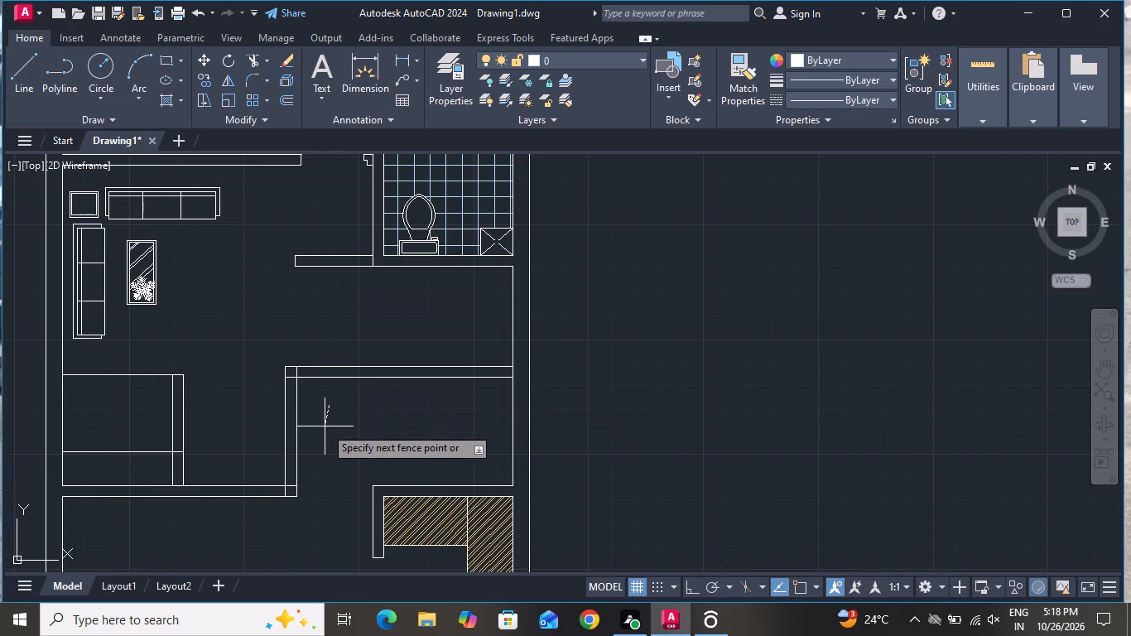
pyautogui.click(325, 426)
pyautogui.click(283, 494)
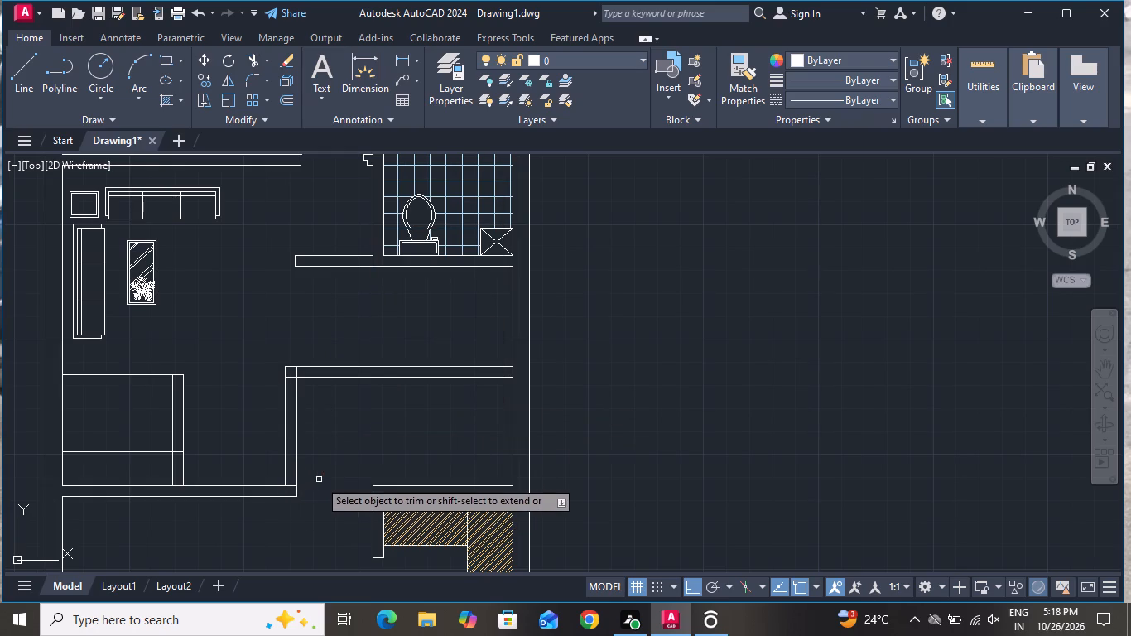
pyautogui.rightClick(323, 471)
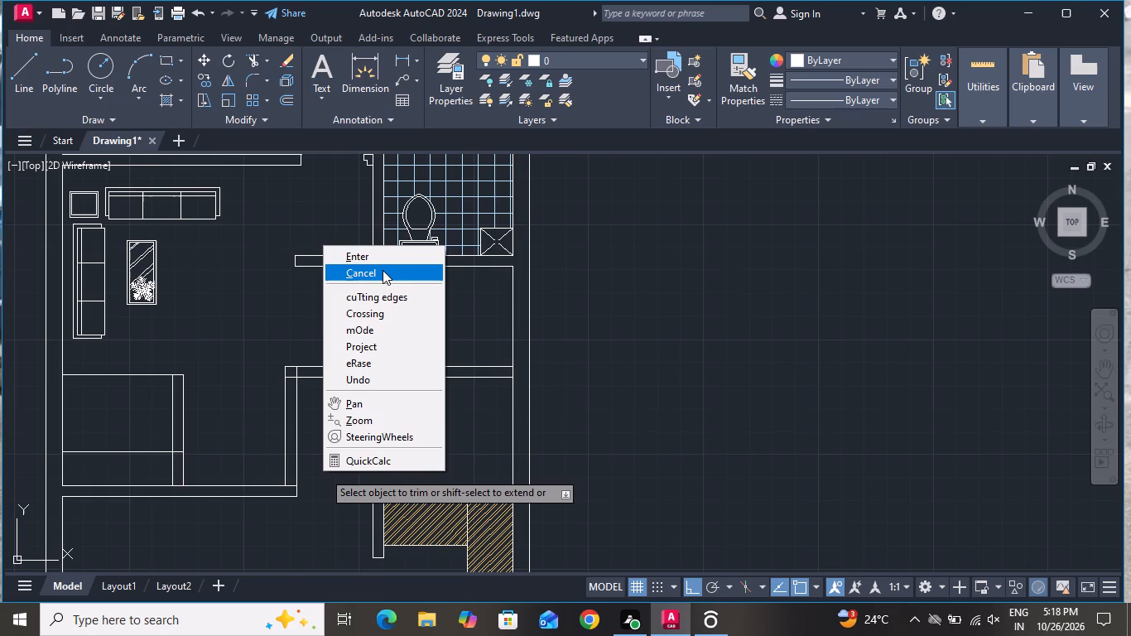
pyautogui.click(391, 267)
# Offset the lower line of the horizontal partition 3" downward.
pyautogui.scroll(2, 313, 390)
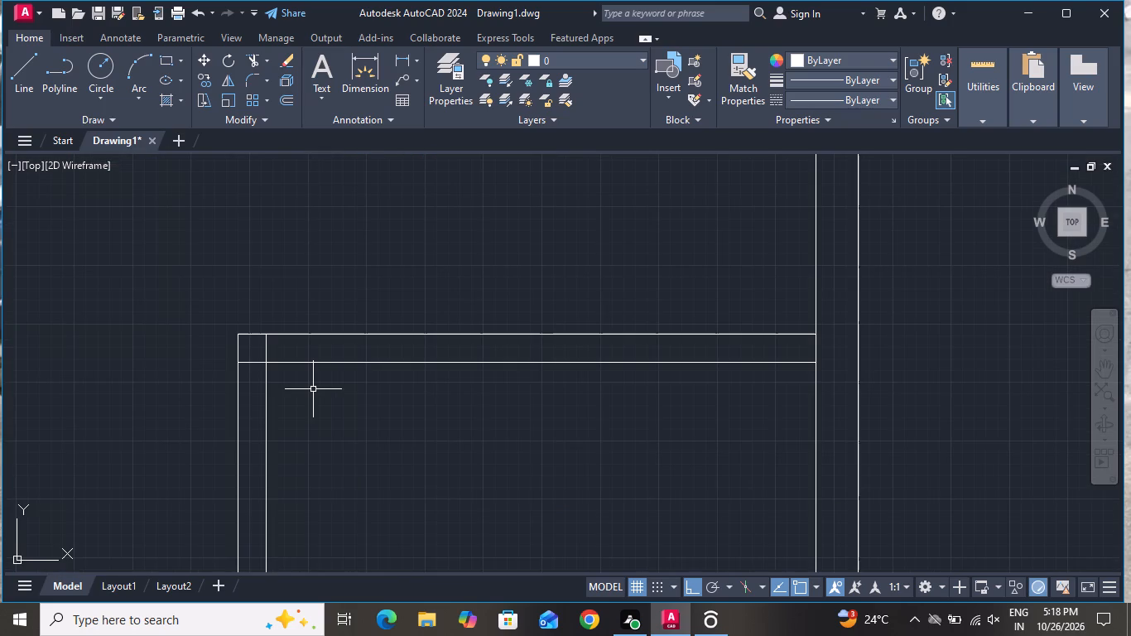
pyautogui.write('o 3')
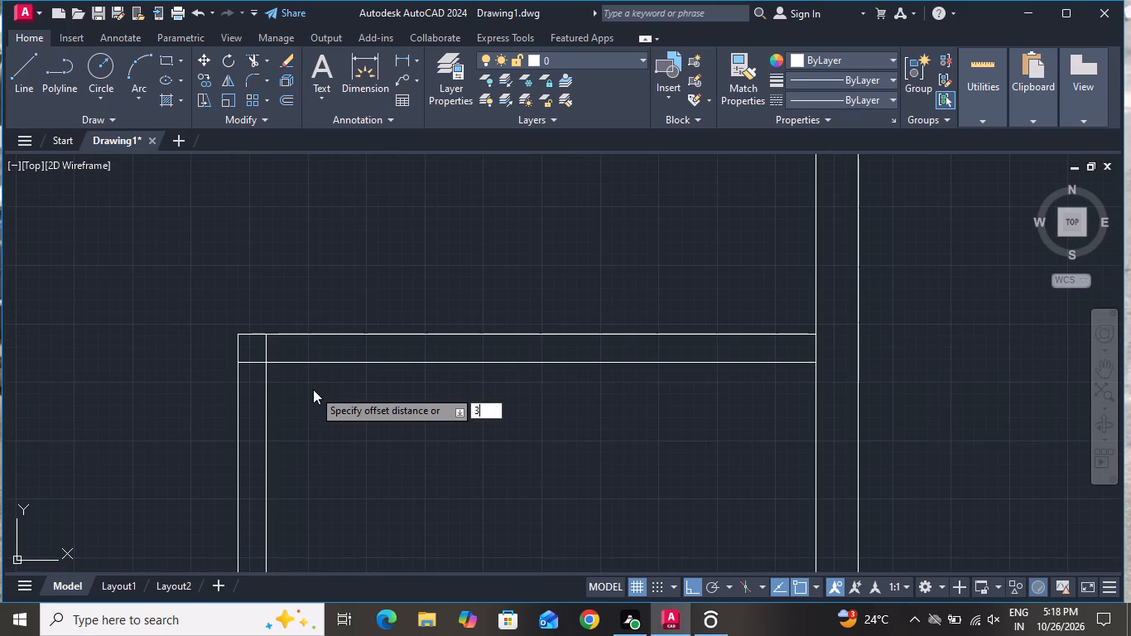
pyautogui.hotkey('shift', '"')
pyautogui.press('Return')
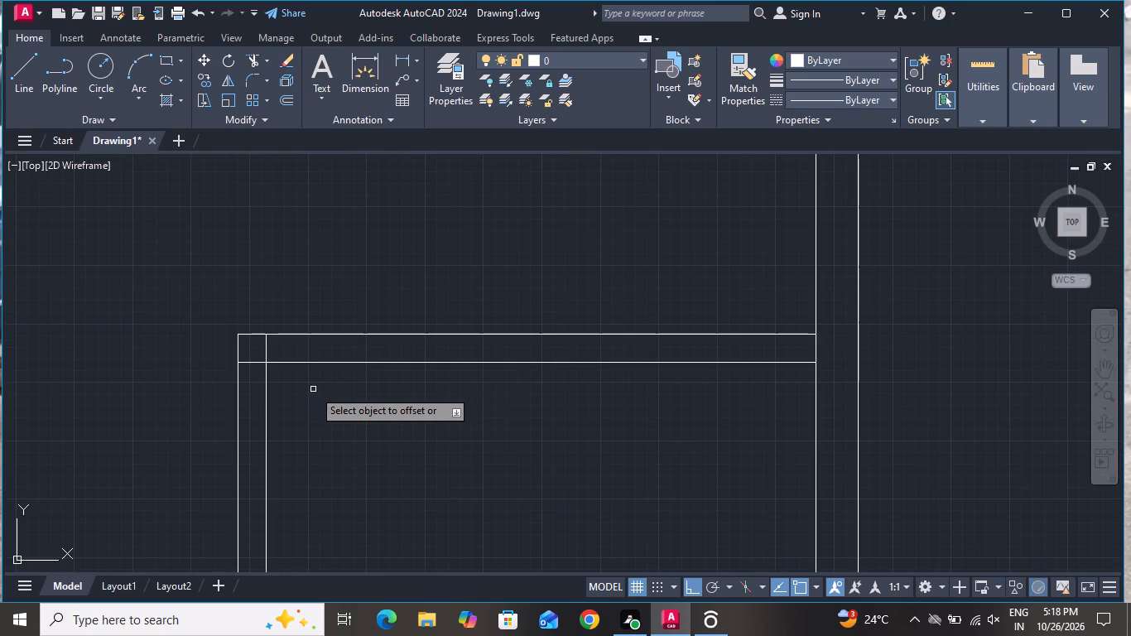
pyautogui.click(260, 361)
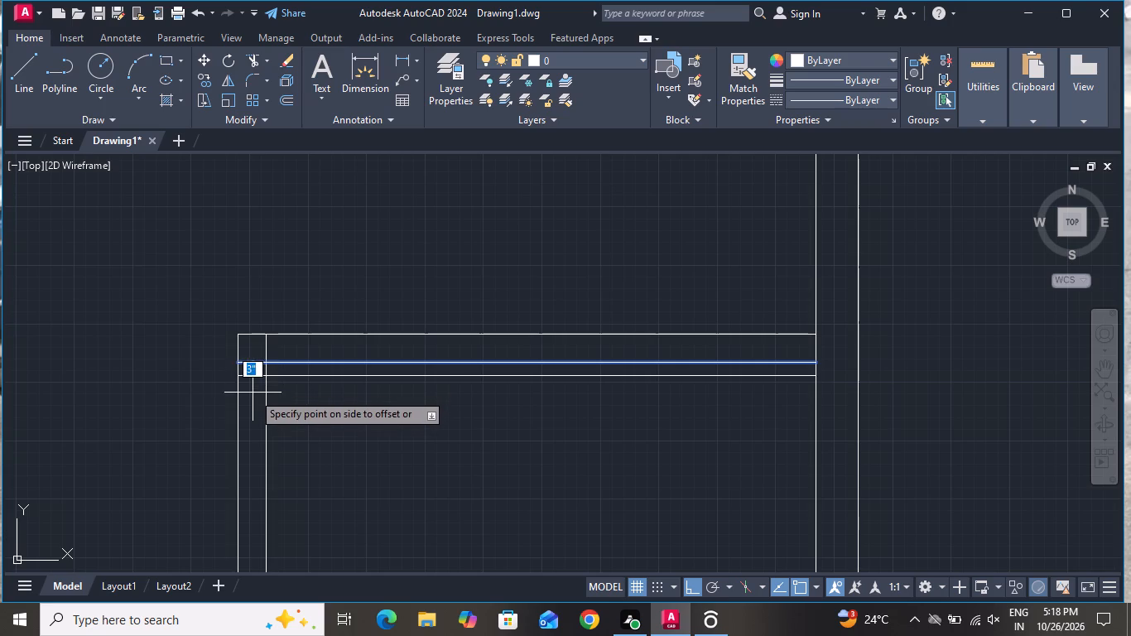
pyautogui.click(253, 393)
pyautogui.rightClick(253, 393)
pyautogui.click(267, 420)
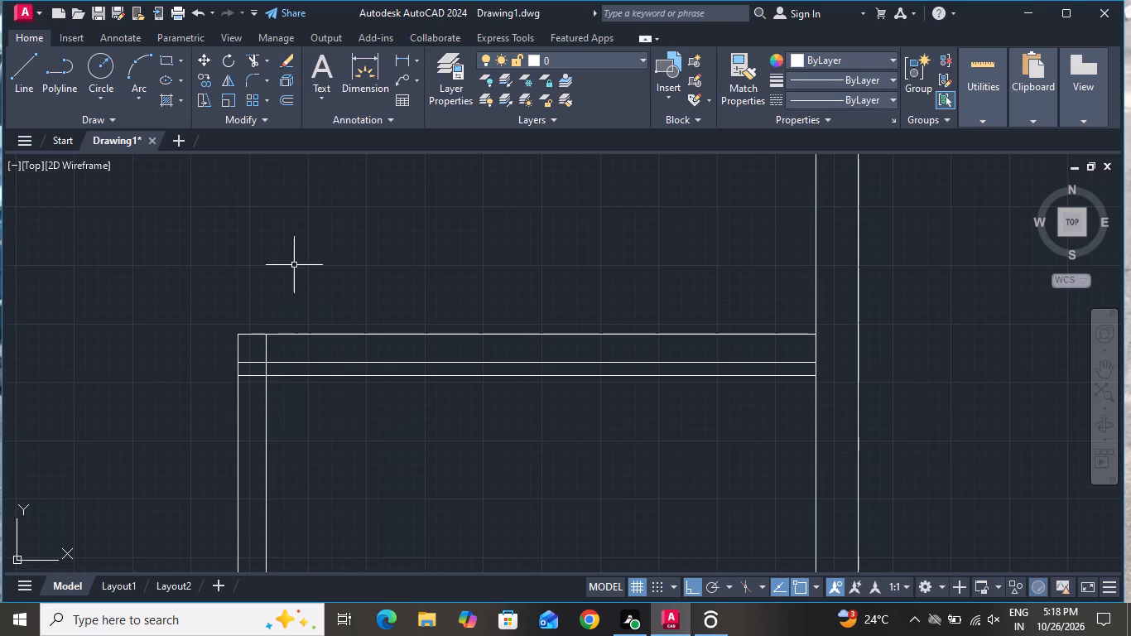
# Trim the new offset line so only the short piece across the vertical partition's thickness remains.
pyautogui.click(253, 60)
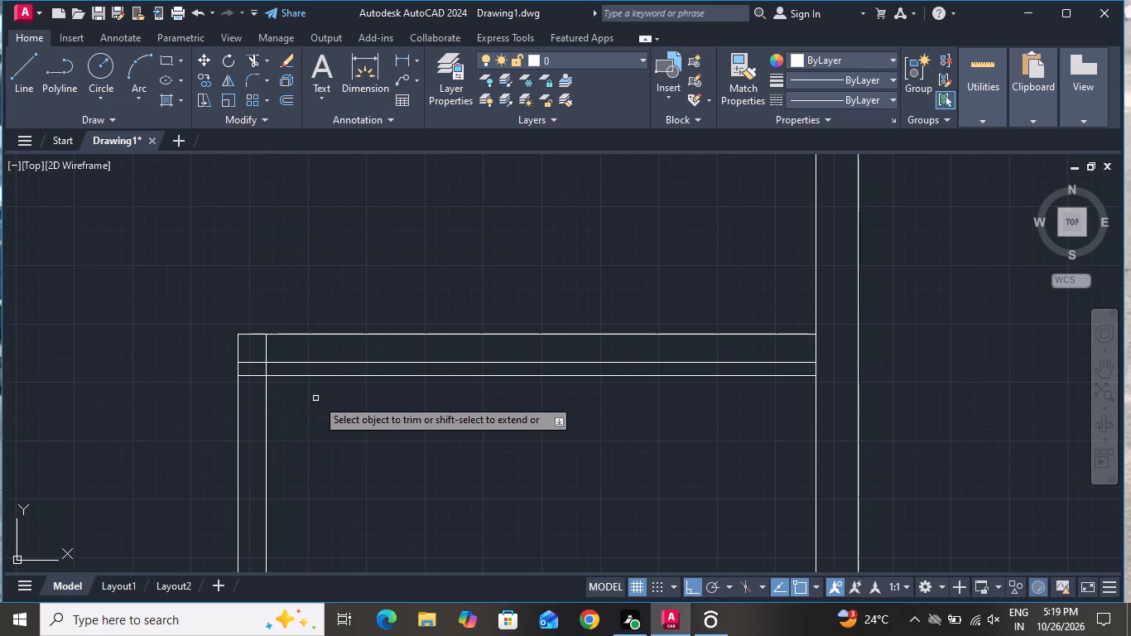
pyautogui.click(319, 371)
pyautogui.click(317, 384)
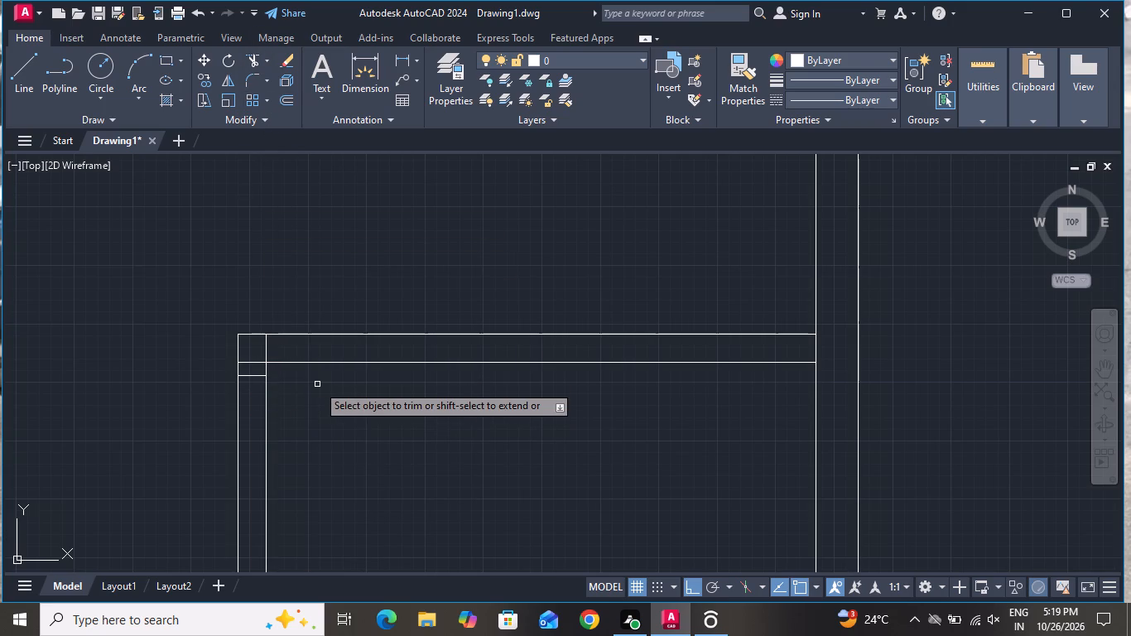
pyautogui.rightClick(317, 384)
pyautogui.click(359, 186)
# Offset the short line across the vertical partition 3' downward to mark the door opening.
pyautogui.scroll(-1, 367, 297)
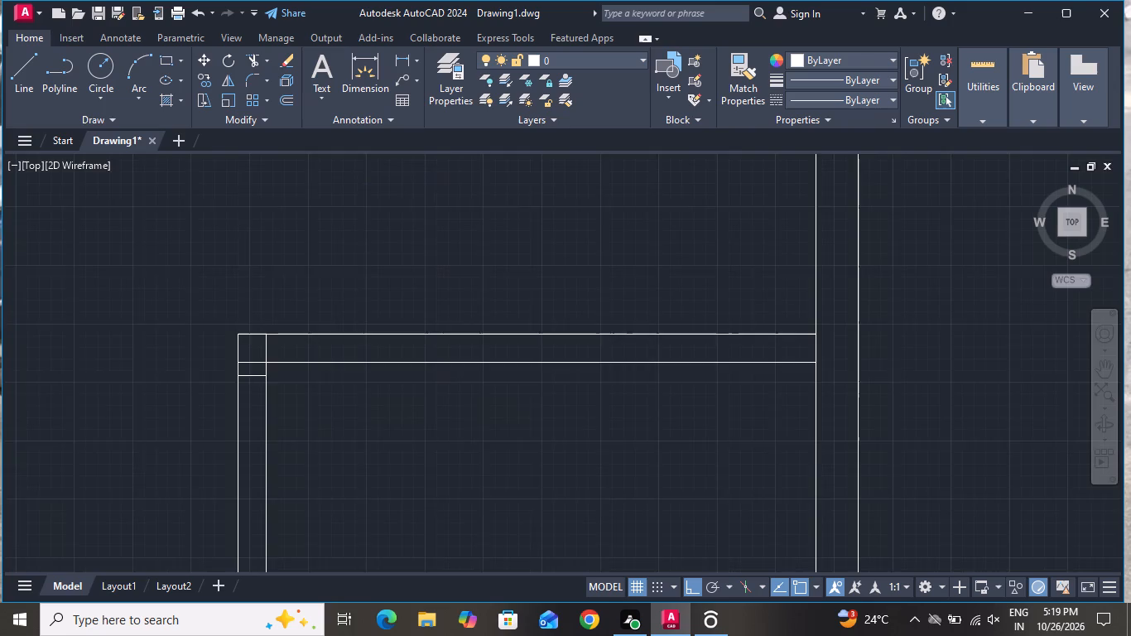
pyautogui.scroll(-1, 367, 297)
pyautogui.scroll(1, 359, 355)
pyautogui.write("o 3'")
pyautogui.press('Return')
pyautogui.scroll(3, 295, 308)
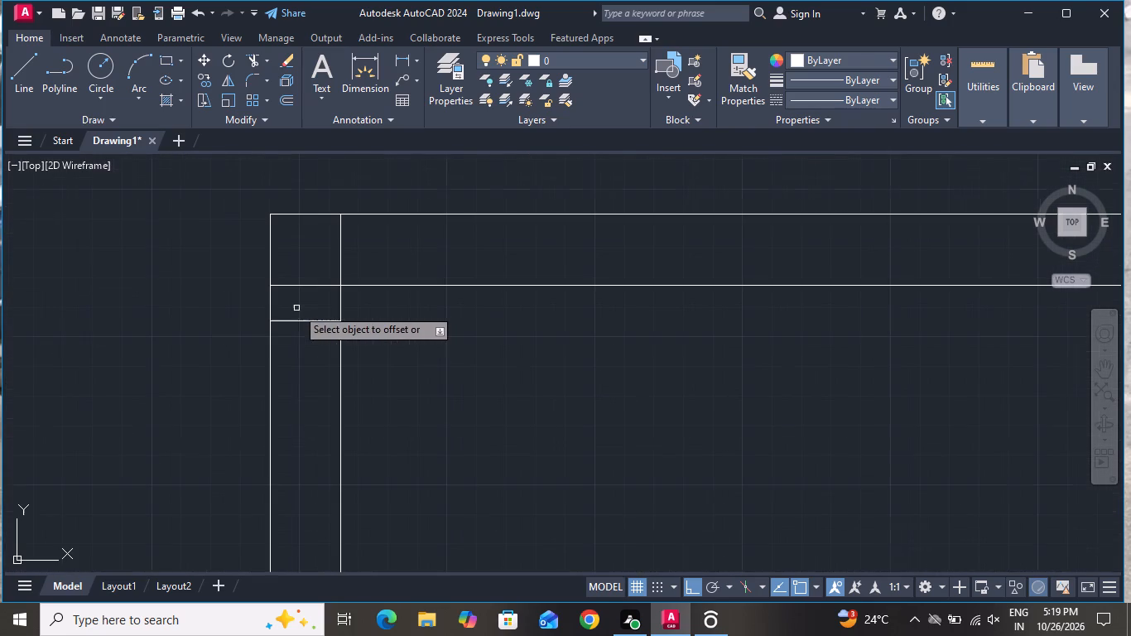
pyautogui.click(296, 322)
pyautogui.click(297, 403)
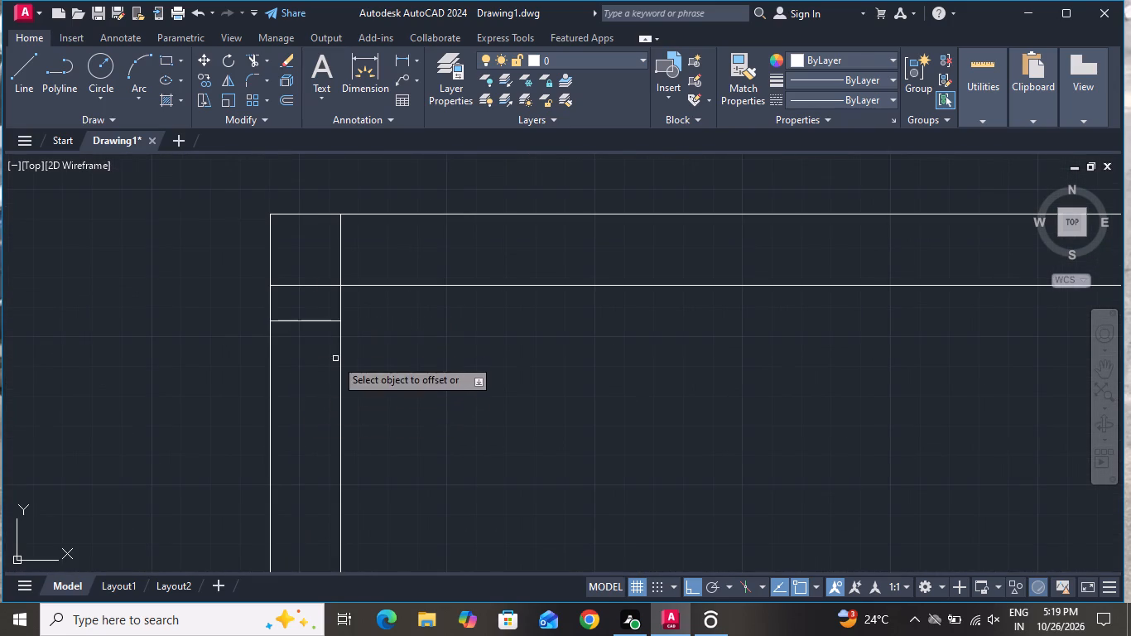
pyautogui.scroll(-2, 339, 354)
pyautogui.rightClick(368, 383)
pyautogui.click(387, 407)
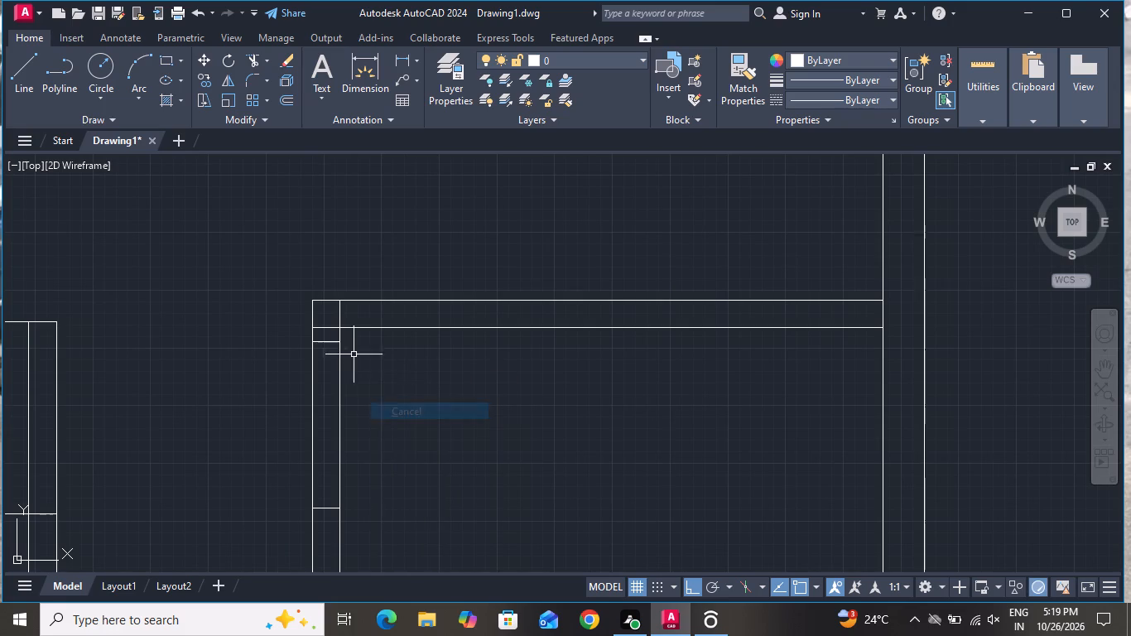
# Draw a 3' horizontal door-leaf line into the room from the midpoint of the opening's upper jamb line.
pyautogui.click(16, 68)
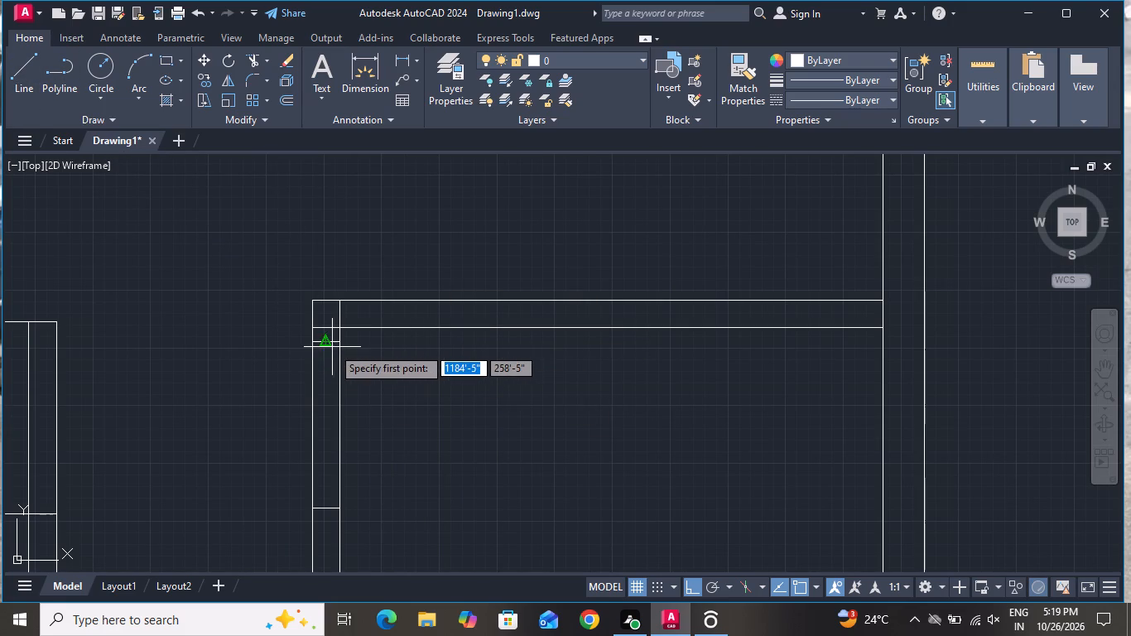
pyautogui.click(325, 345)
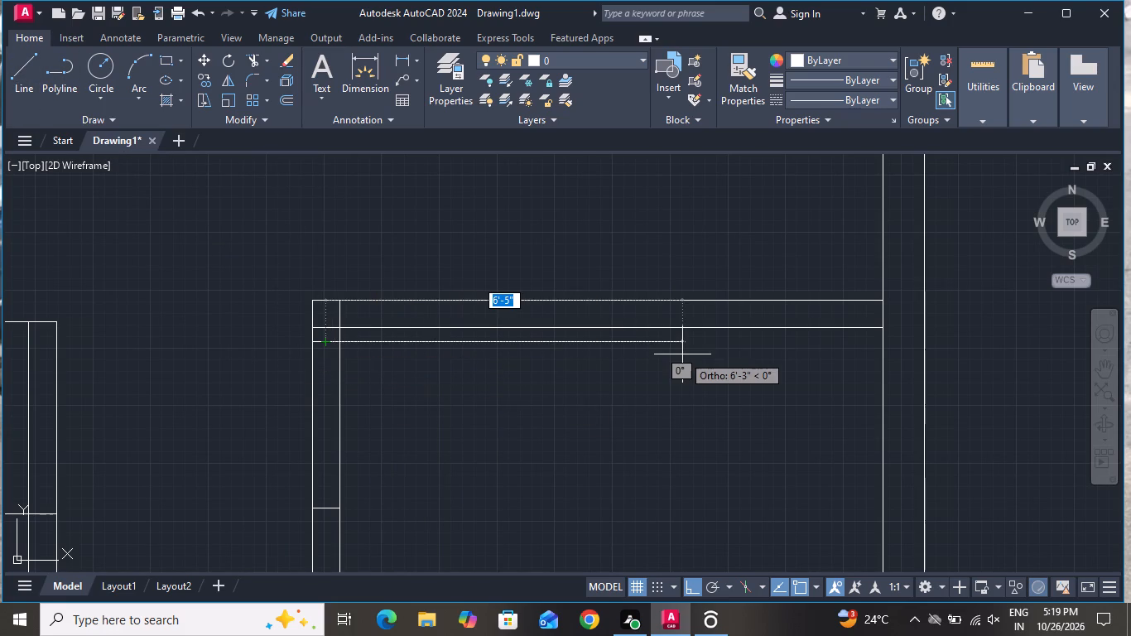
pyautogui.write("3'")
pyautogui.press('Return')
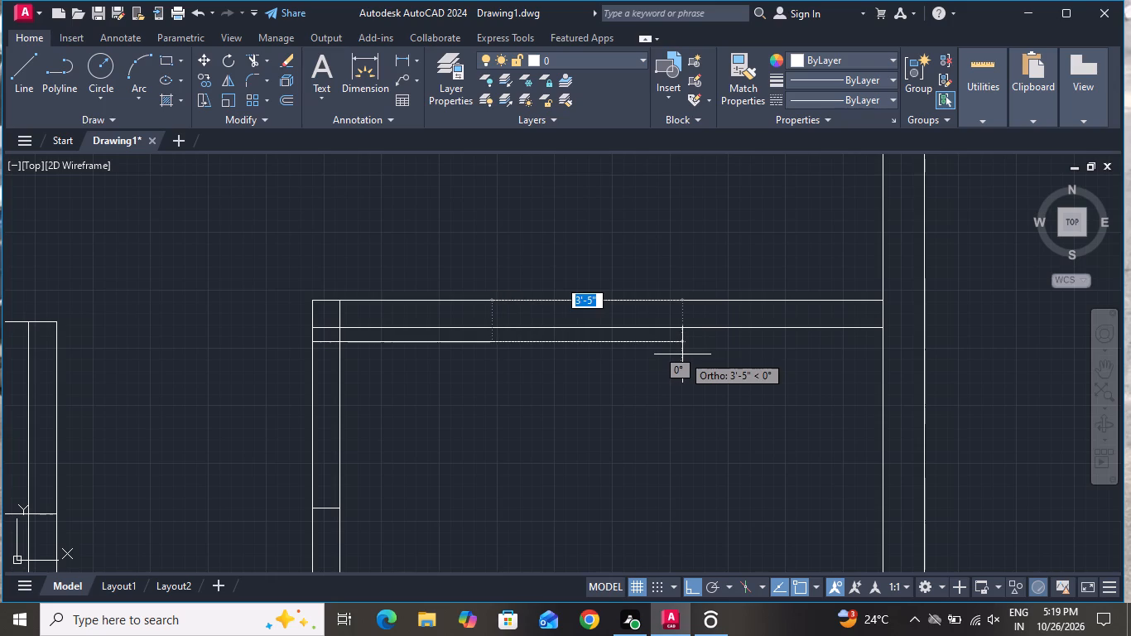
pyautogui.rightClick(556, 499)
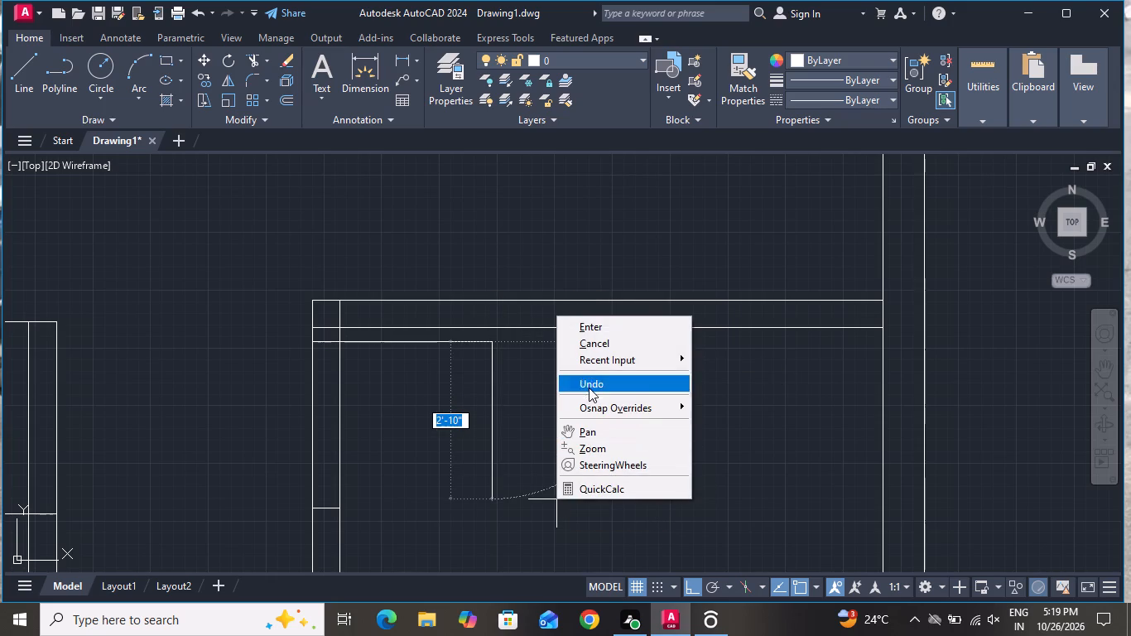
pyautogui.click(590, 343)
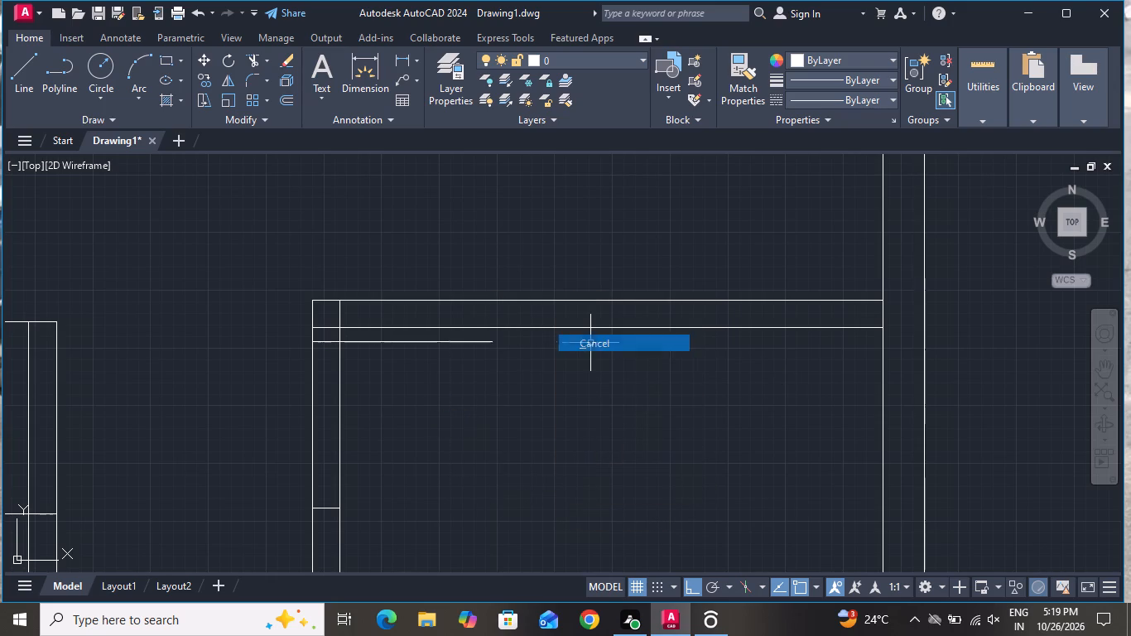
# Offset the door-leaf line 2" downward to give the door leaf its thickness.
pyautogui.write('o')
pyautogui.press('space')
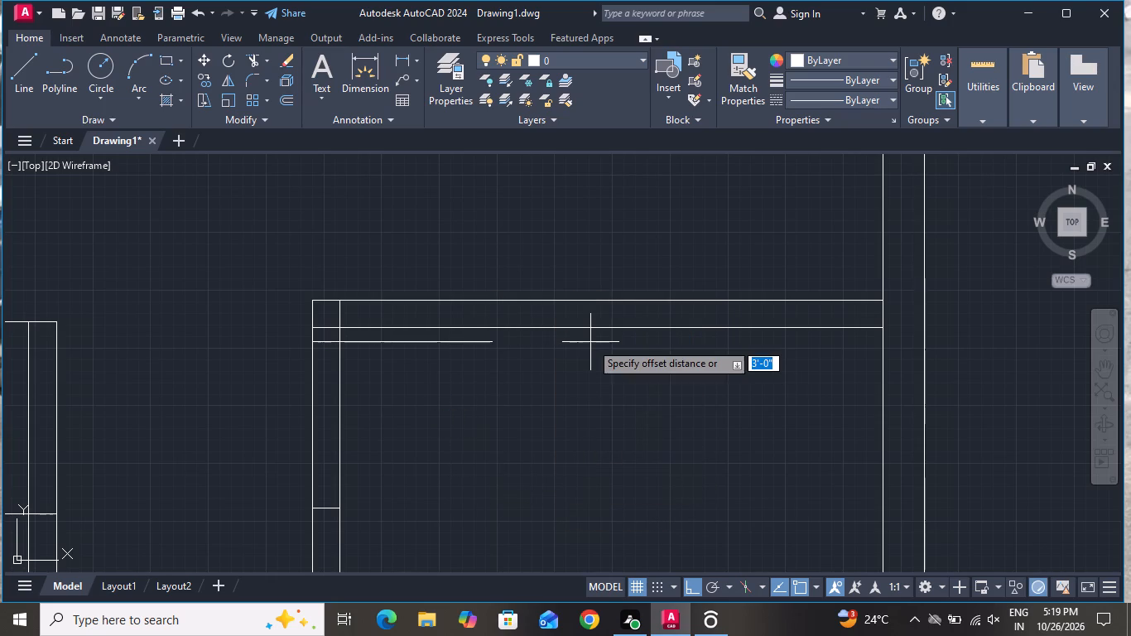
pyautogui.press('2')
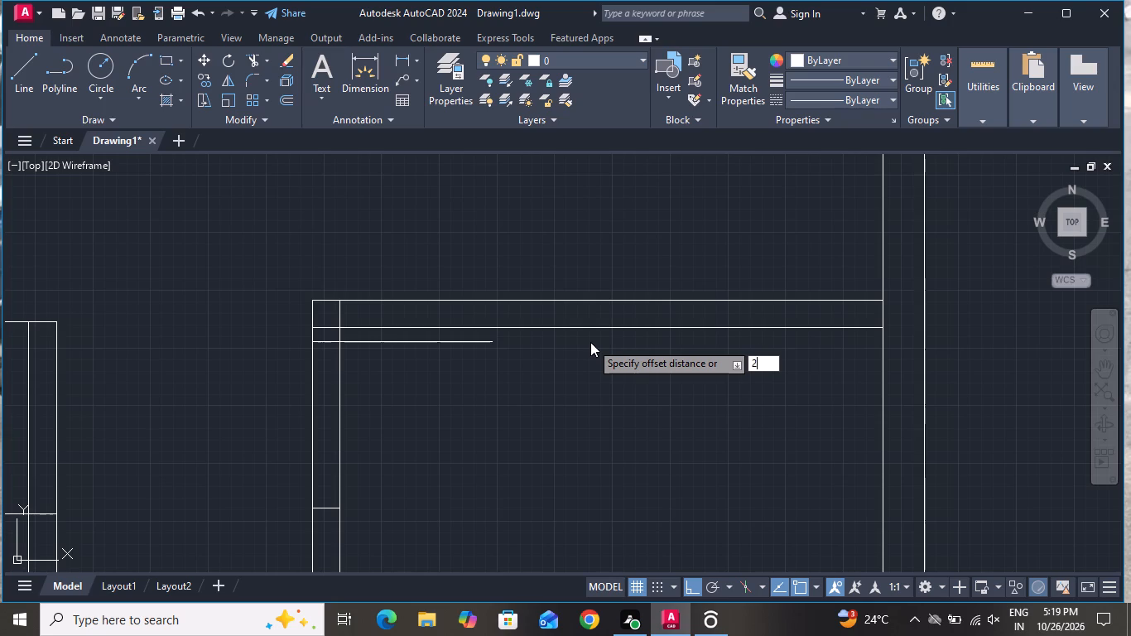
pyautogui.hotkey('shift', '"')
pyautogui.press('Return')
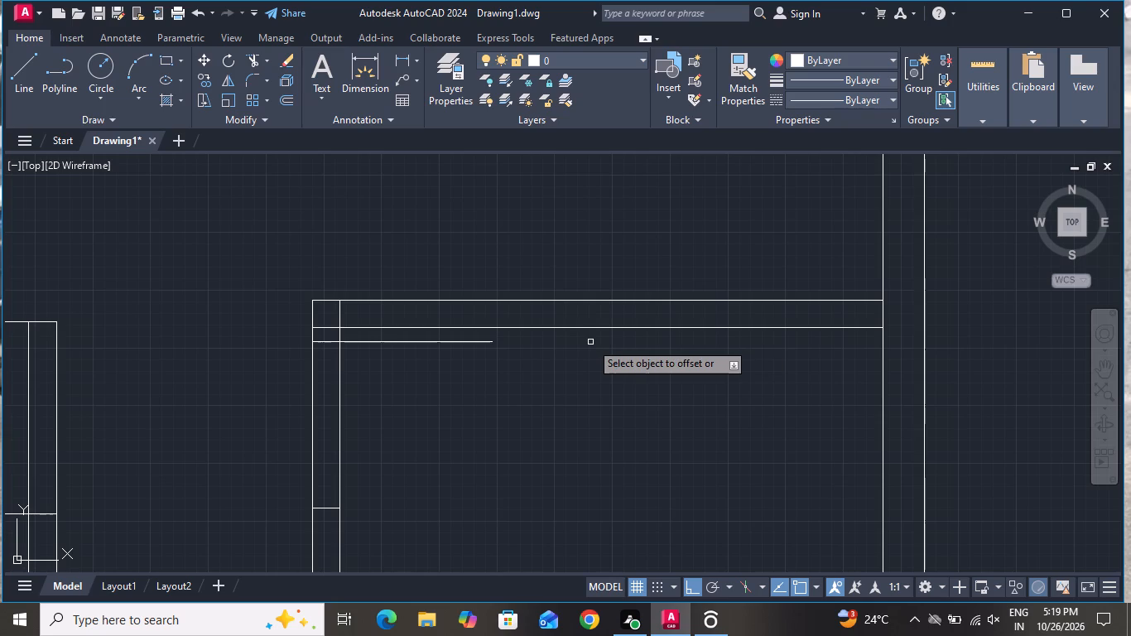
pyautogui.click(393, 344)
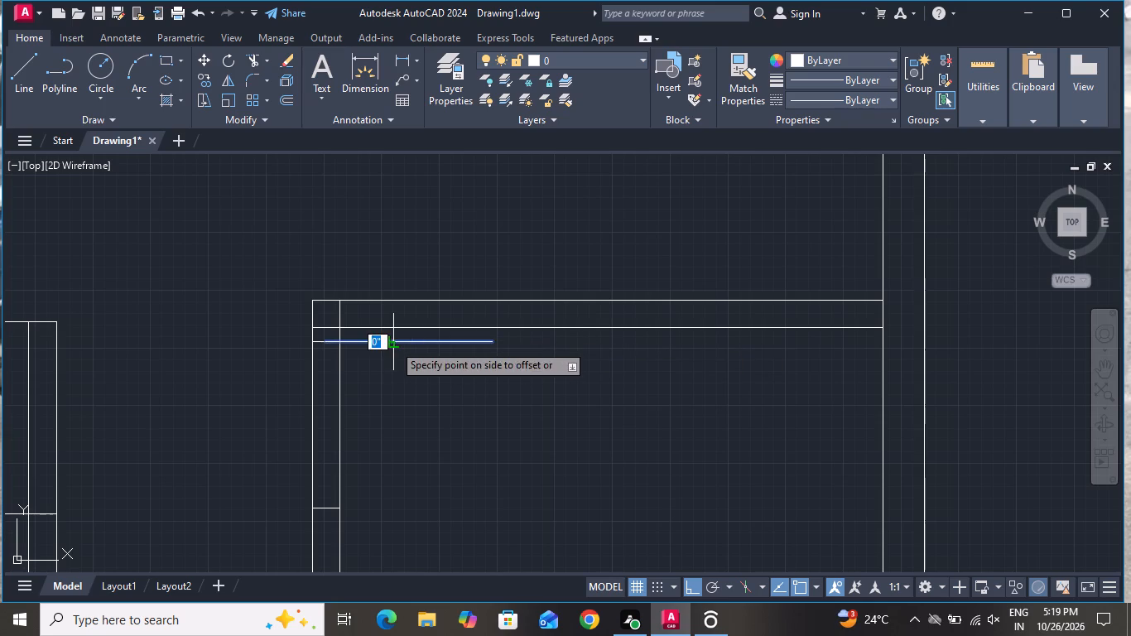
pyautogui.click(393, 361)
pyautogui.rightClick(393, 363)
pyautogui.click(399, 388)
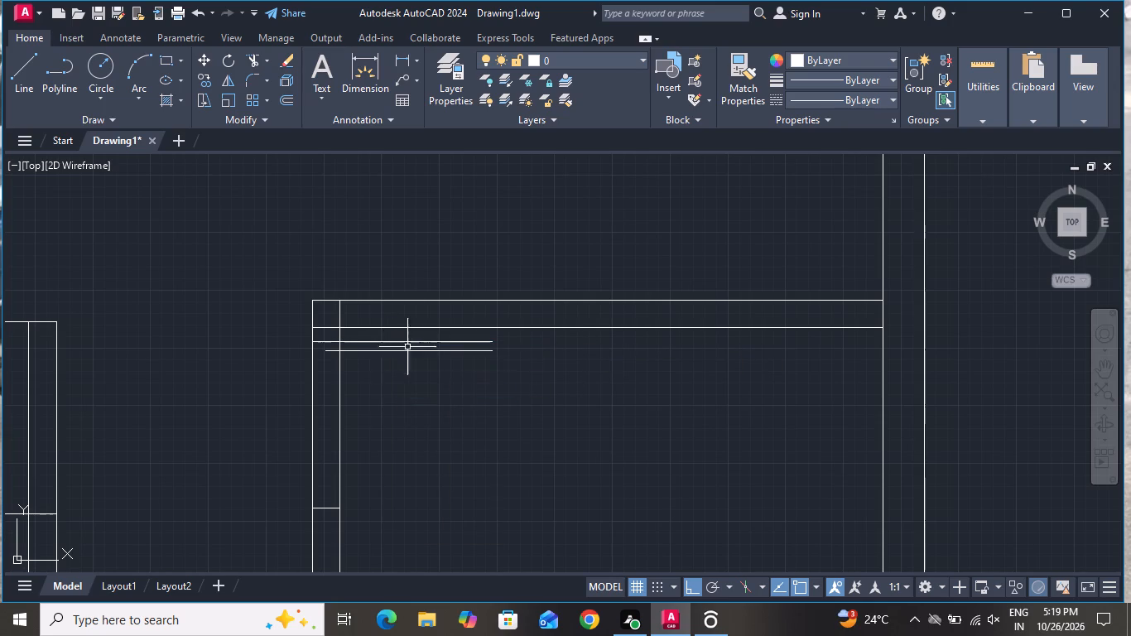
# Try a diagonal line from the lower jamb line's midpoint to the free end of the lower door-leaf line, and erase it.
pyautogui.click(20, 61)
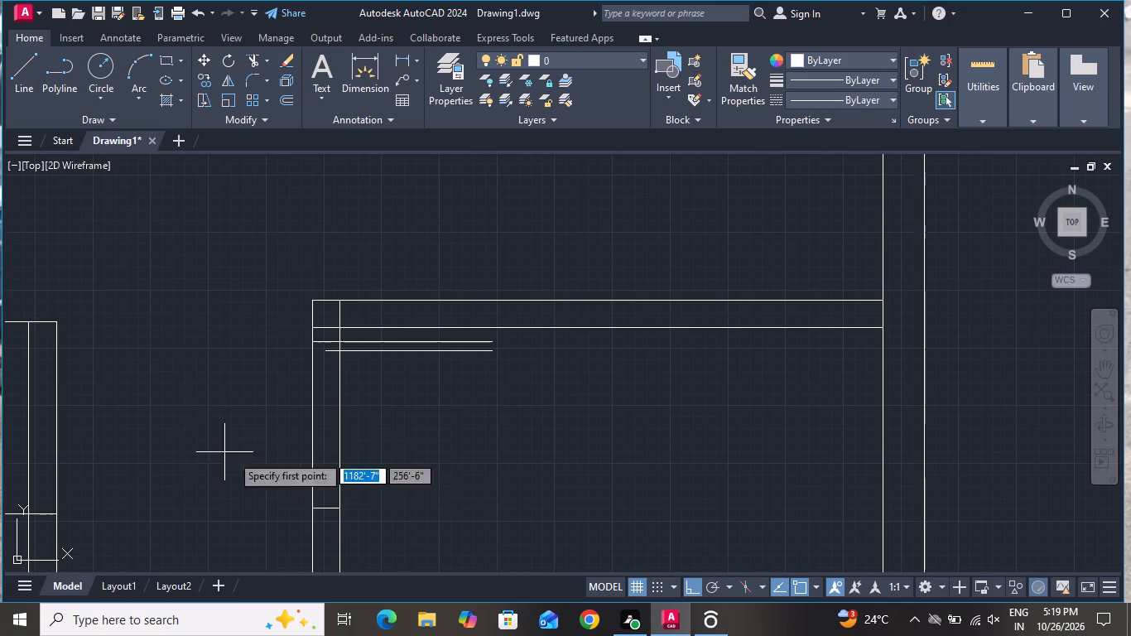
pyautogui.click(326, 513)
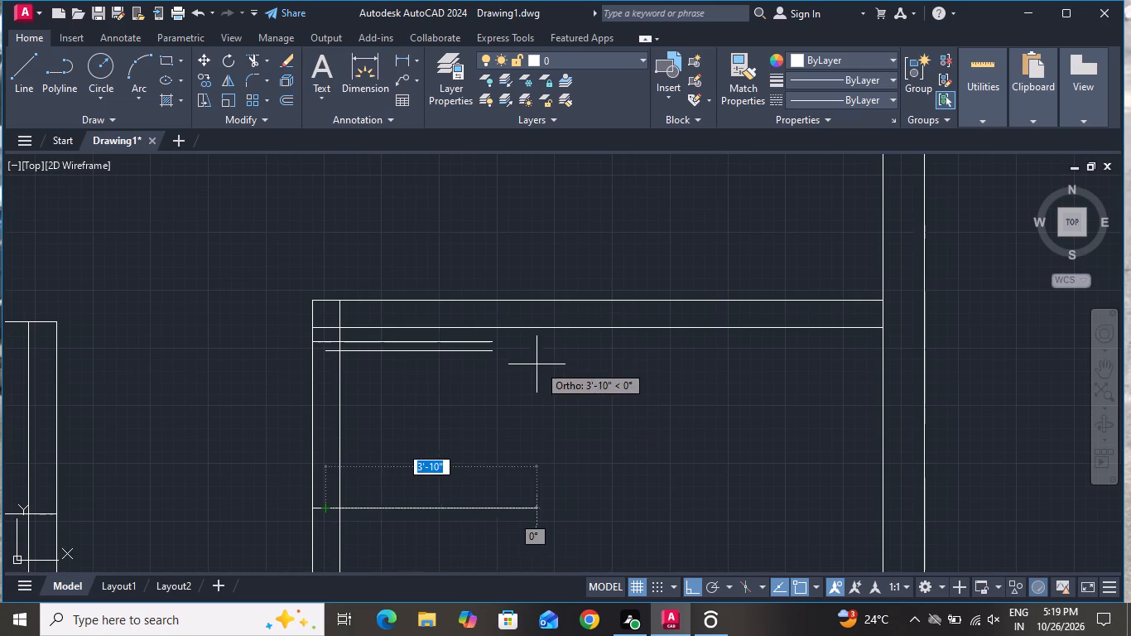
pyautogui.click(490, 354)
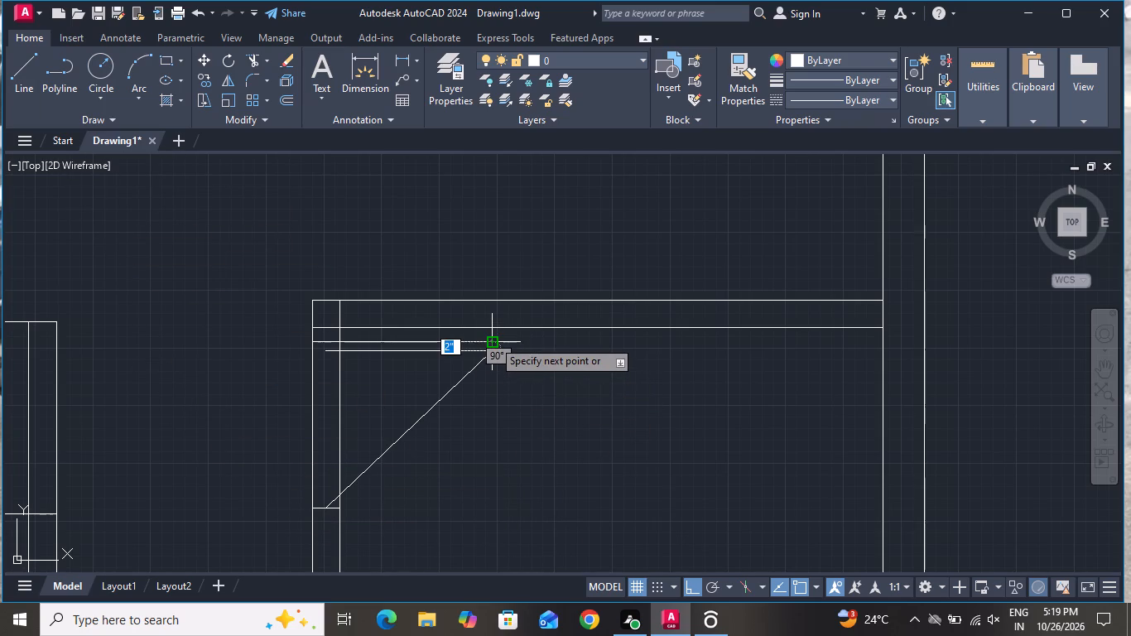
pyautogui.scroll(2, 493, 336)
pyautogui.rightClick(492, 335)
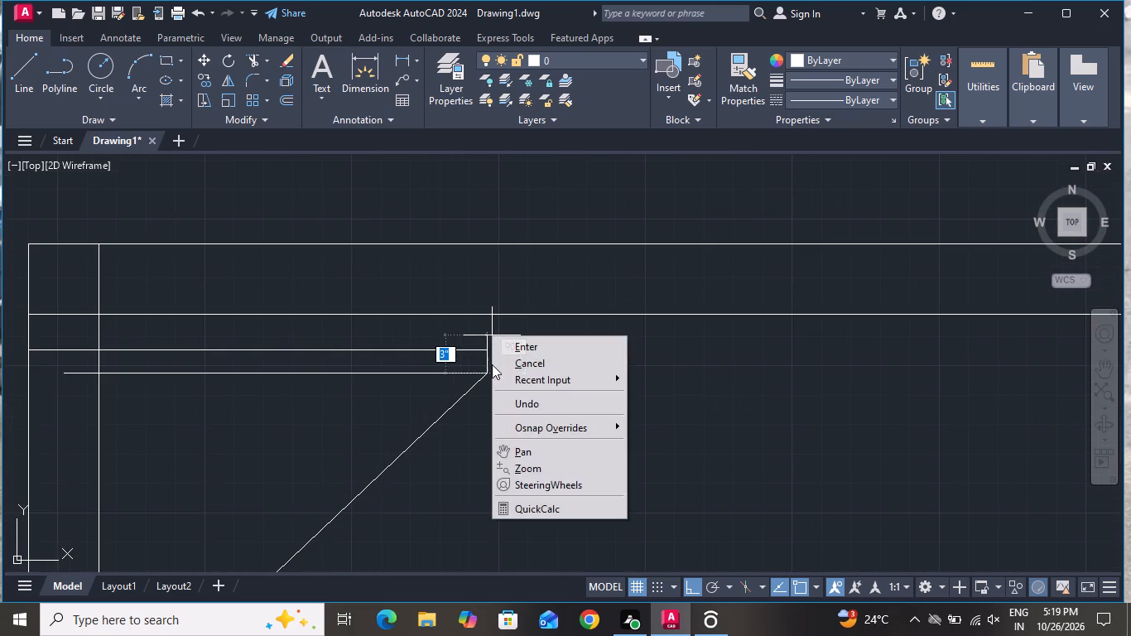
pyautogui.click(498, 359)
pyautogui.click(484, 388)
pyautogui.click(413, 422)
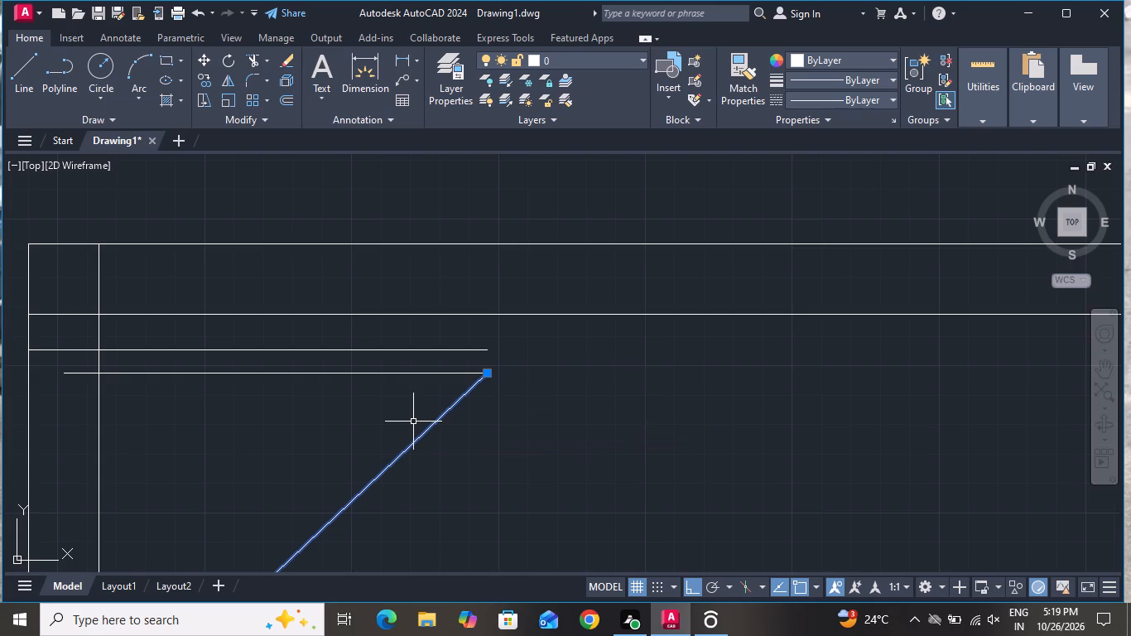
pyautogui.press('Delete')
# Draw a three-point door-swing arc from the lower jamb line's midpoint through the lower leaf line's free end to the upper leaf line's free end.
pyautogui.write('a')
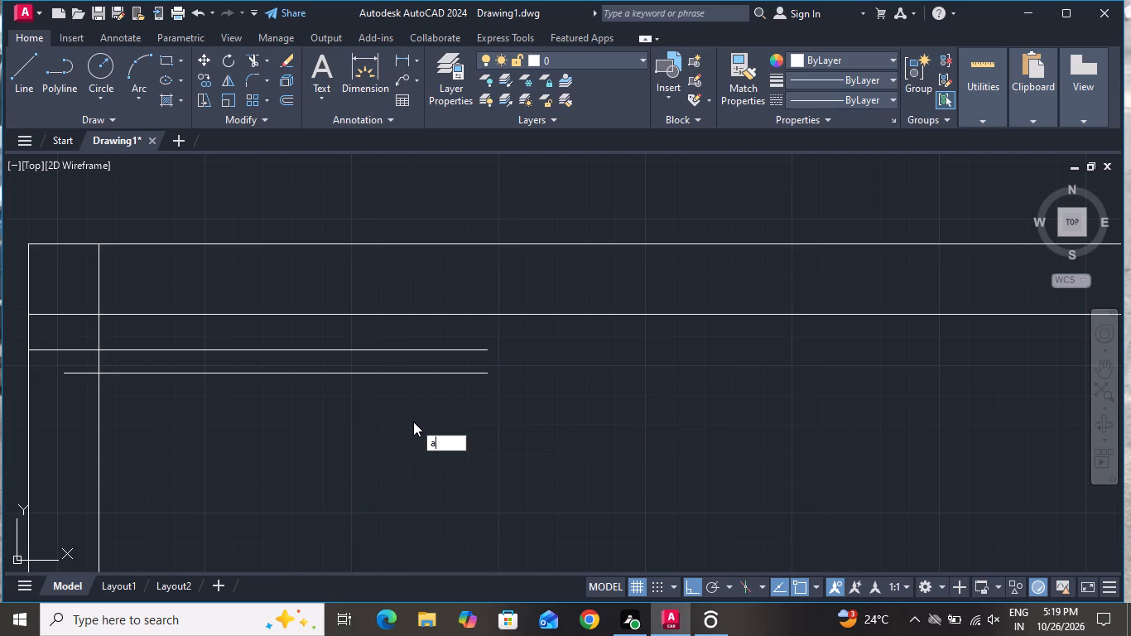
pyautogui.press('space')
pyautogui.scroll(-3, 610, 359)
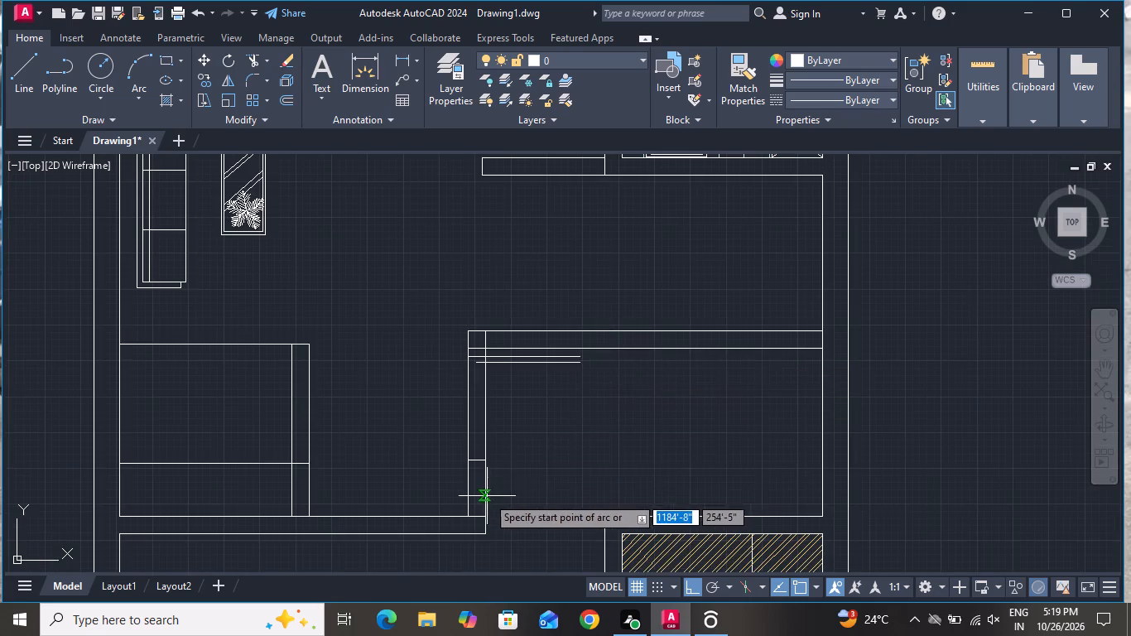
pyautogui.scroll(1, 489, 494)
pyautogui.click(467, 442)
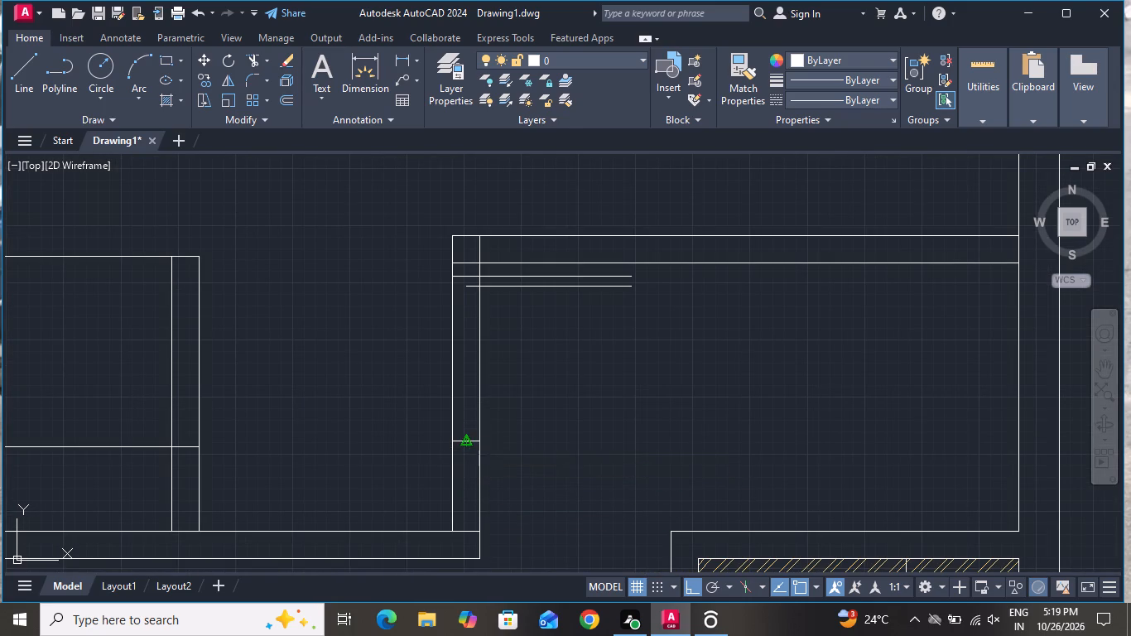
pyautogui.click(630, 288)
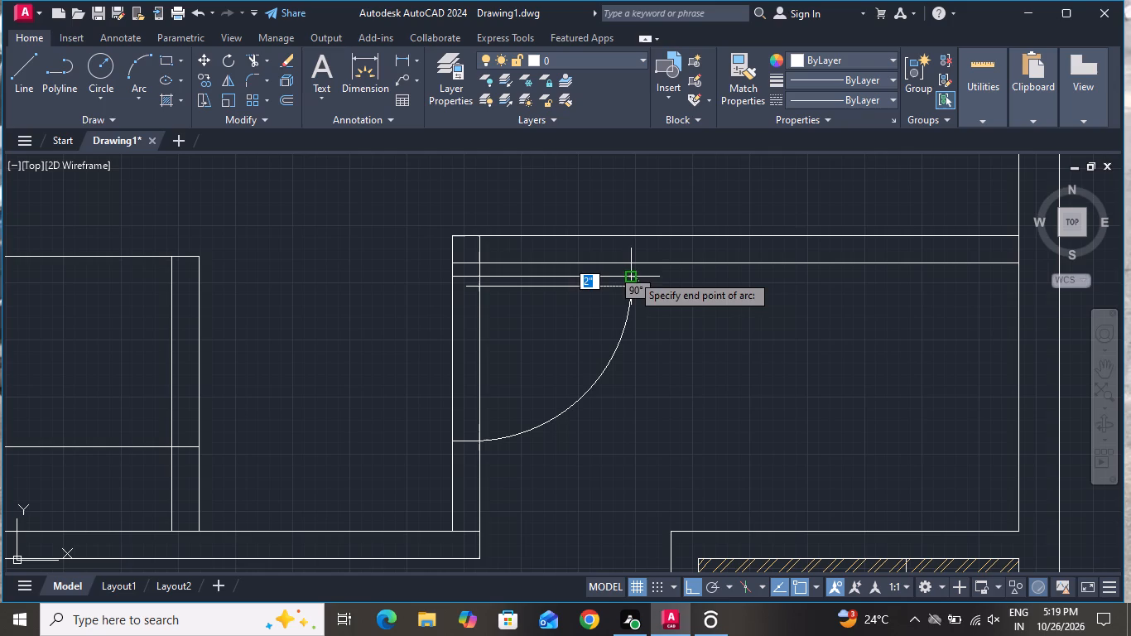
pyautogui.click(627, 274)
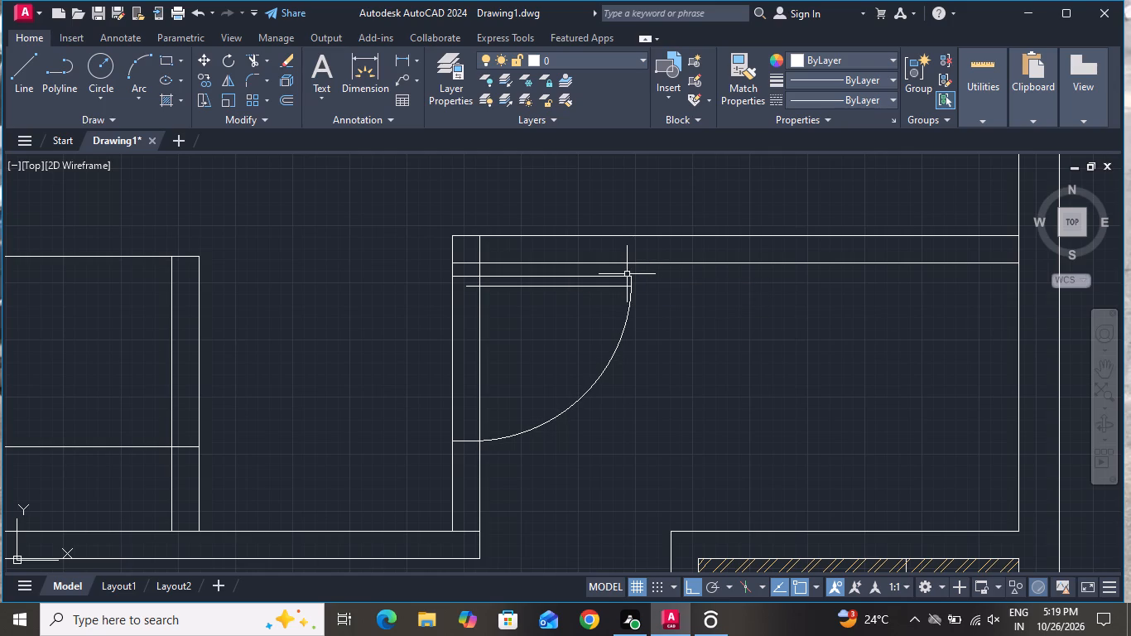
# Close the hinge end of the door leaf with a short vertical line between its two leaf lines.
pyautogui.click(10, 89)
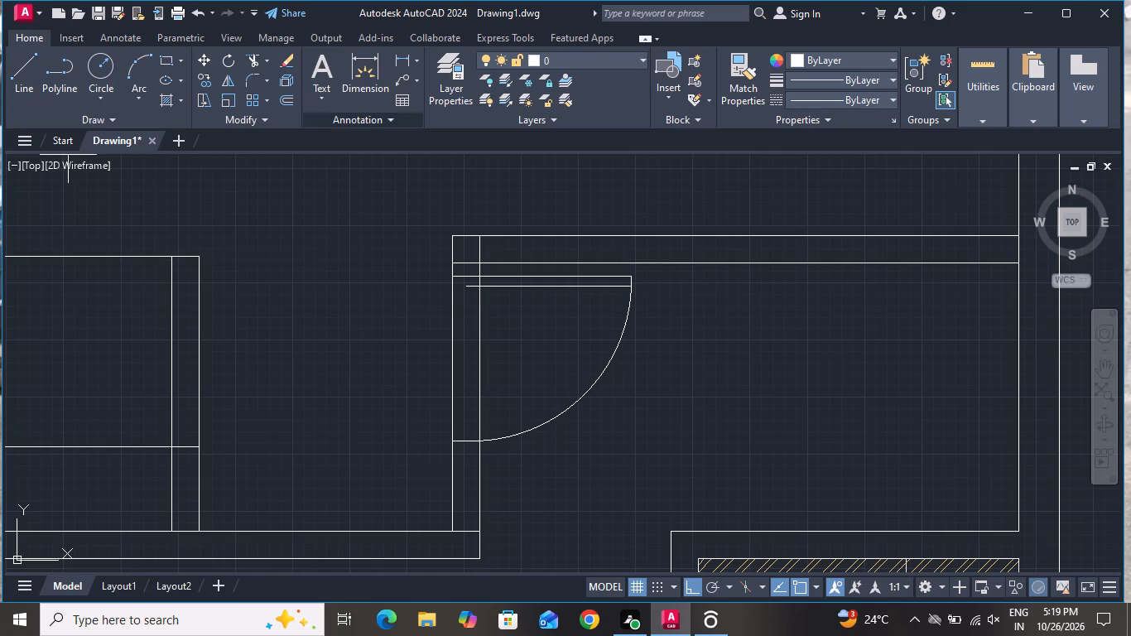
pyautogui.scroll(2, 464, 242)
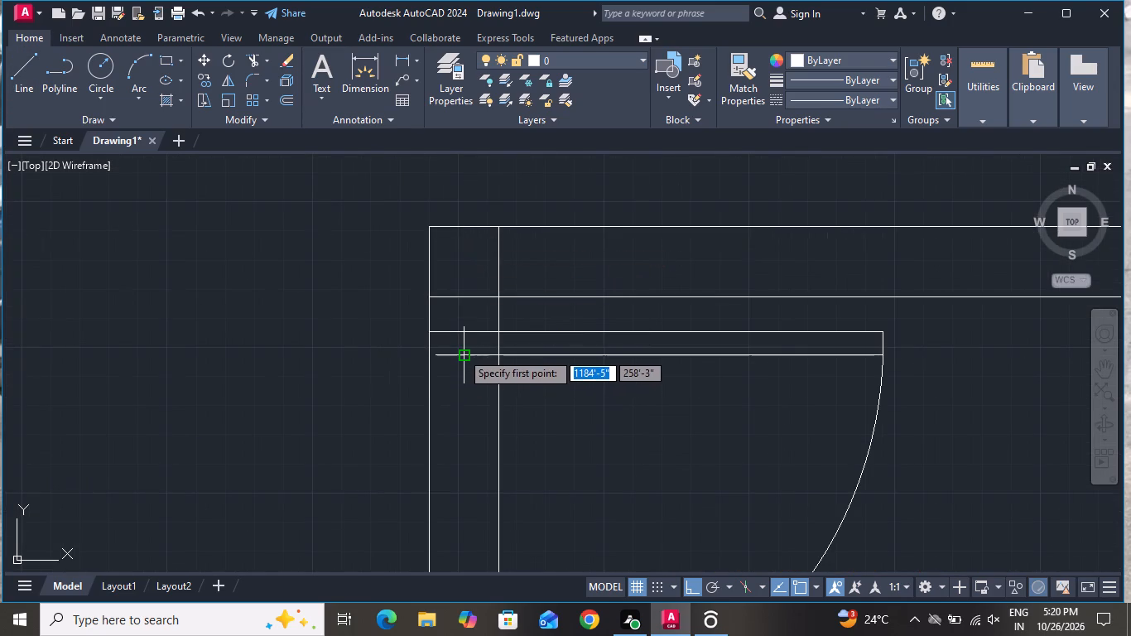
pyautogui.click(461, 351)
pyautogui.click(466, 330)
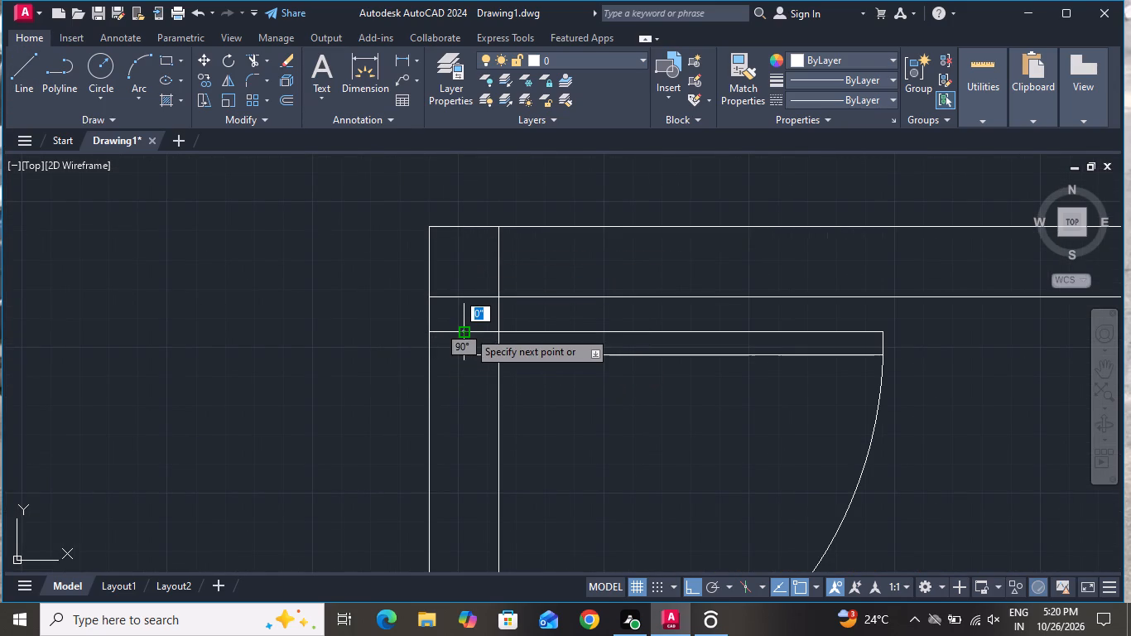
pyautogui.rightClick(468, 330)
pyautogui.click(484, 359)
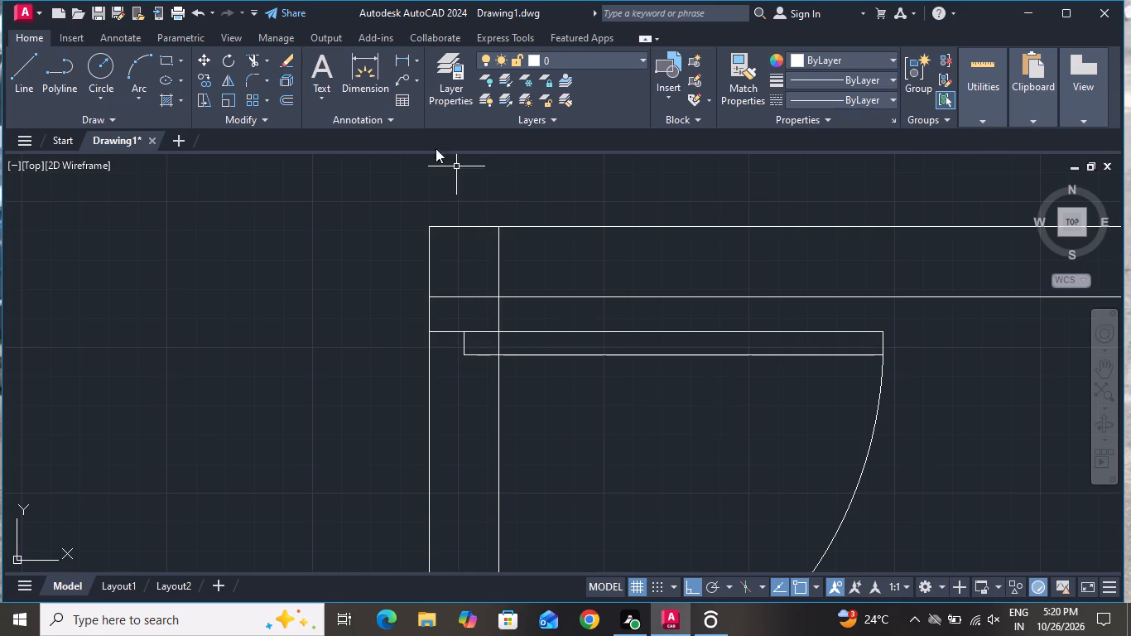
# Trim the upper leaf line inside the partition and the vertical partition line crossing the horizontal wall above the door.
pyautogui.click(253, 55)
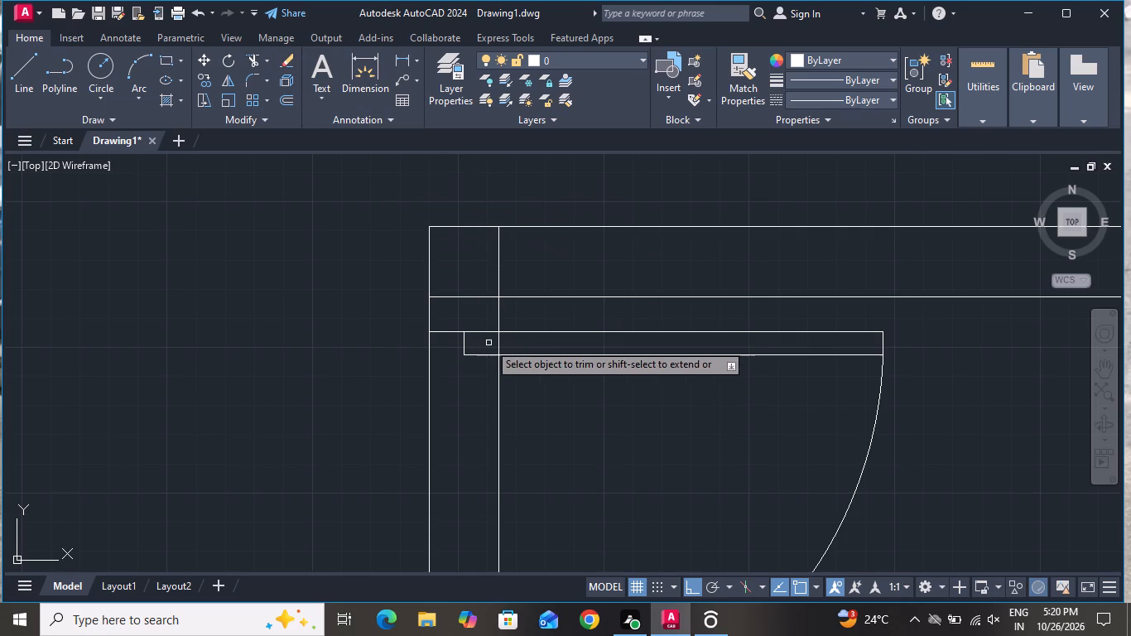
pyautogui.click(488, 344)
pyautogui.click(488, 330)
pyautogui.click(511, 267)
pyautogui.click(463, 265)
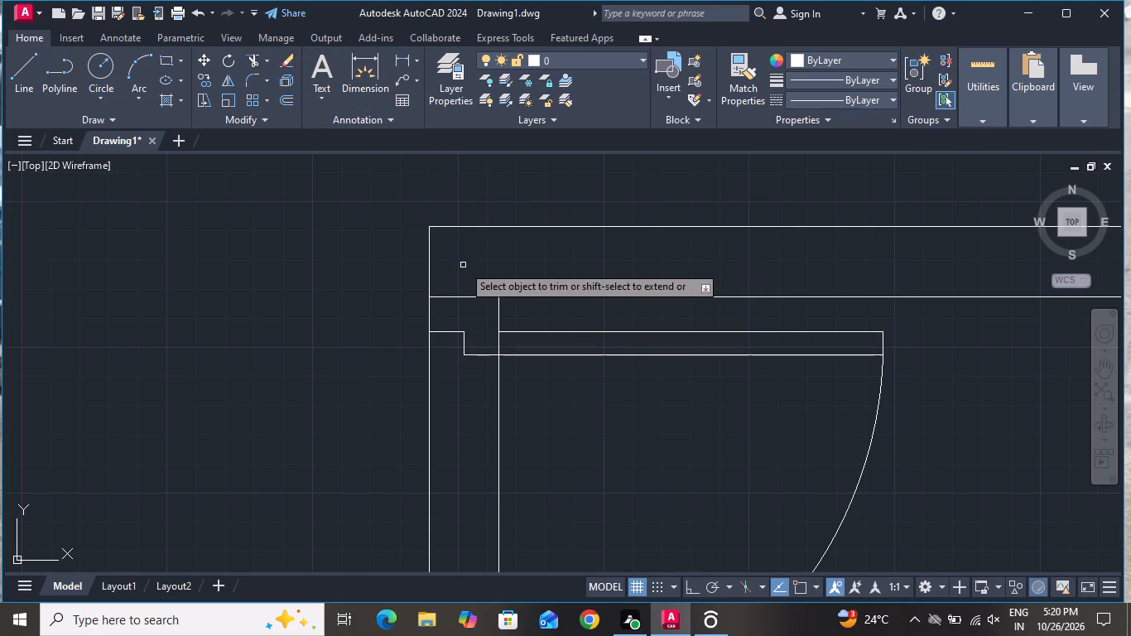
pyautogui.click(487, 323)
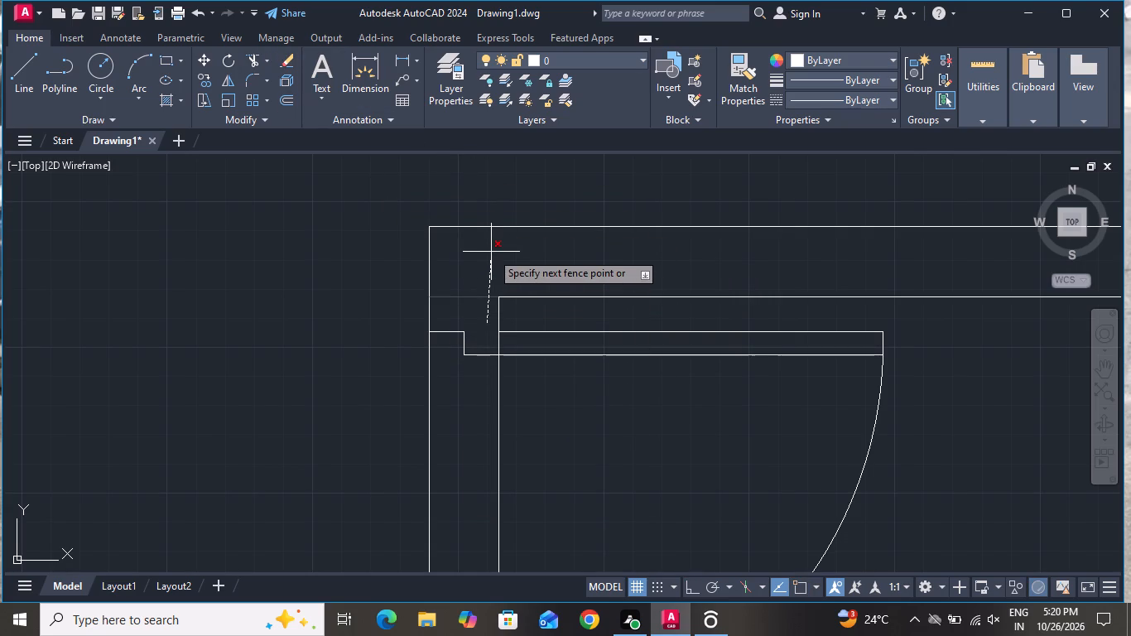
pyautogui.click(485, 336)
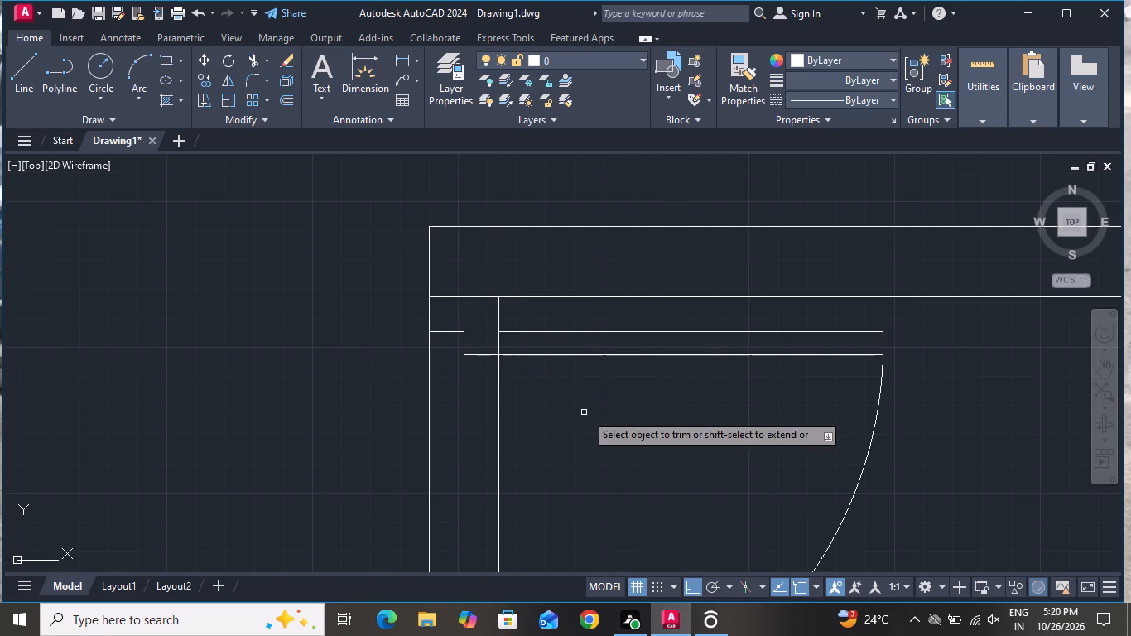
# Trim the wall line crossing the partition's lower end and both partition lines across the door opening.
pyautogui.scroll(-3, 588, 385)
pyautogui.scroll(2, 559, 559)
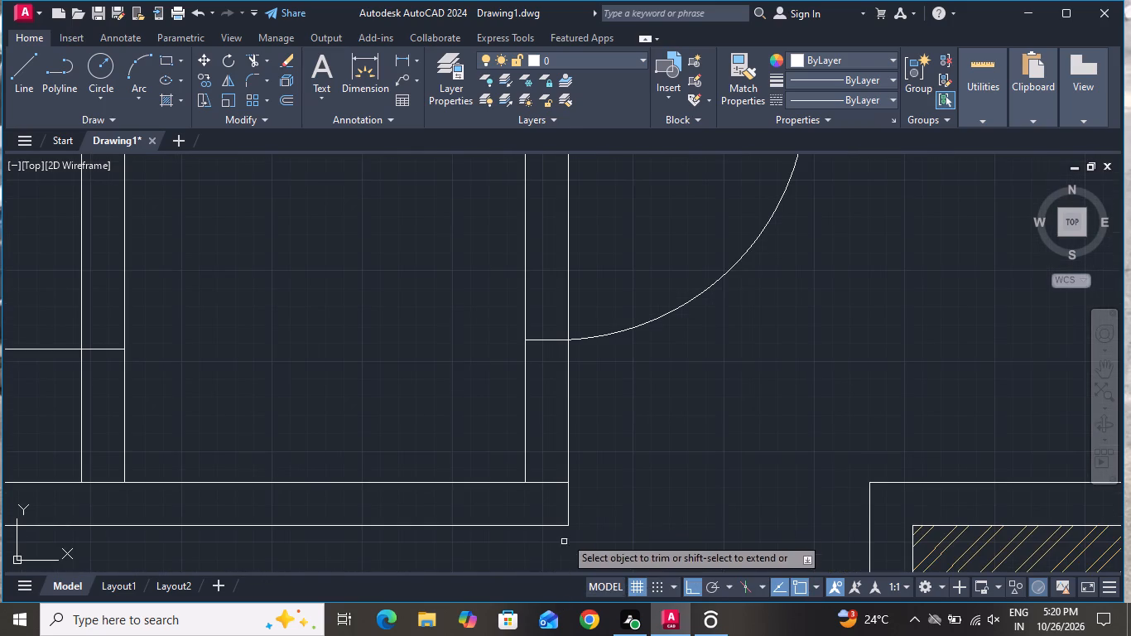
pyautogui.click(548, 502)
pyautogui.click(550, 448)
pyautogui.scroll(-2, 596, 532)
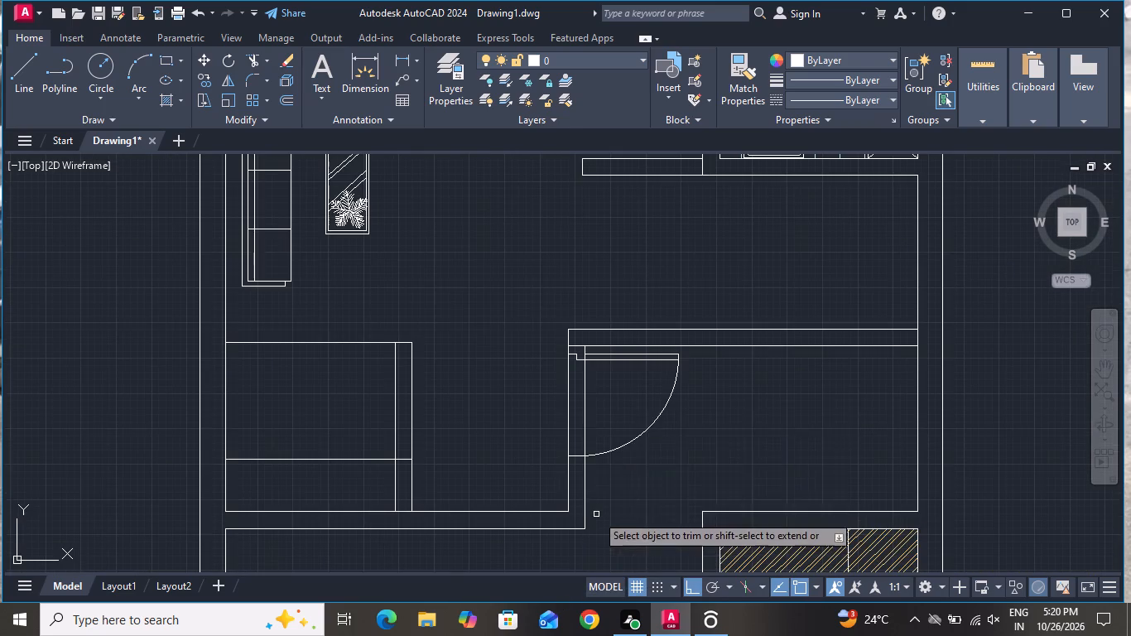
pyautogui.click(604, 390)
pyautogui.click(533, 422)
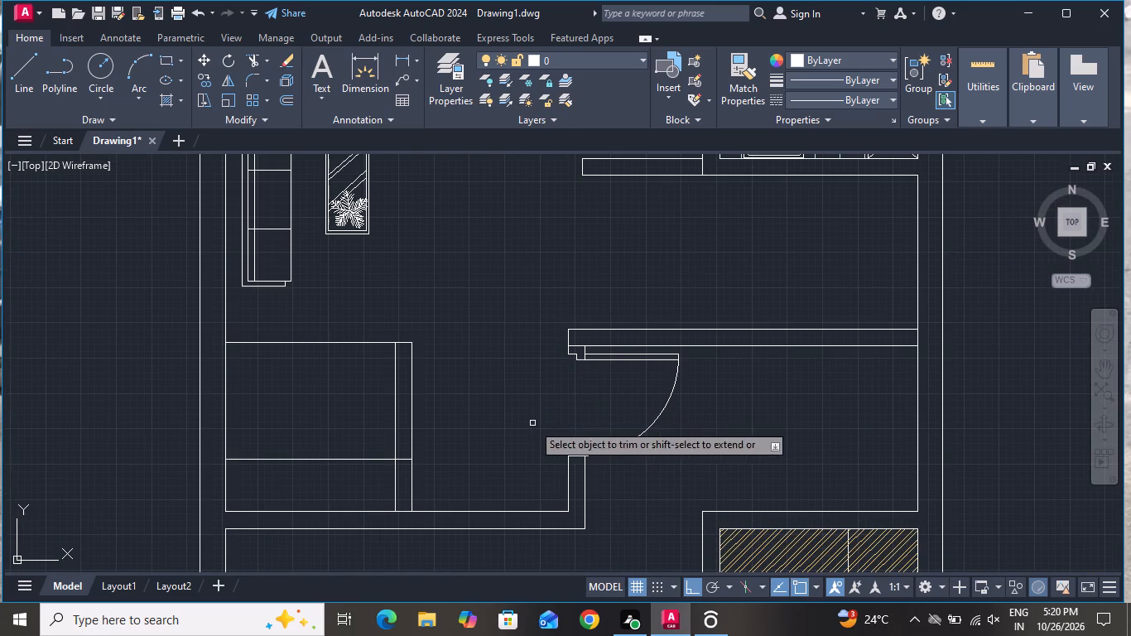
pyautogui.scroll(-1, 498, 378)
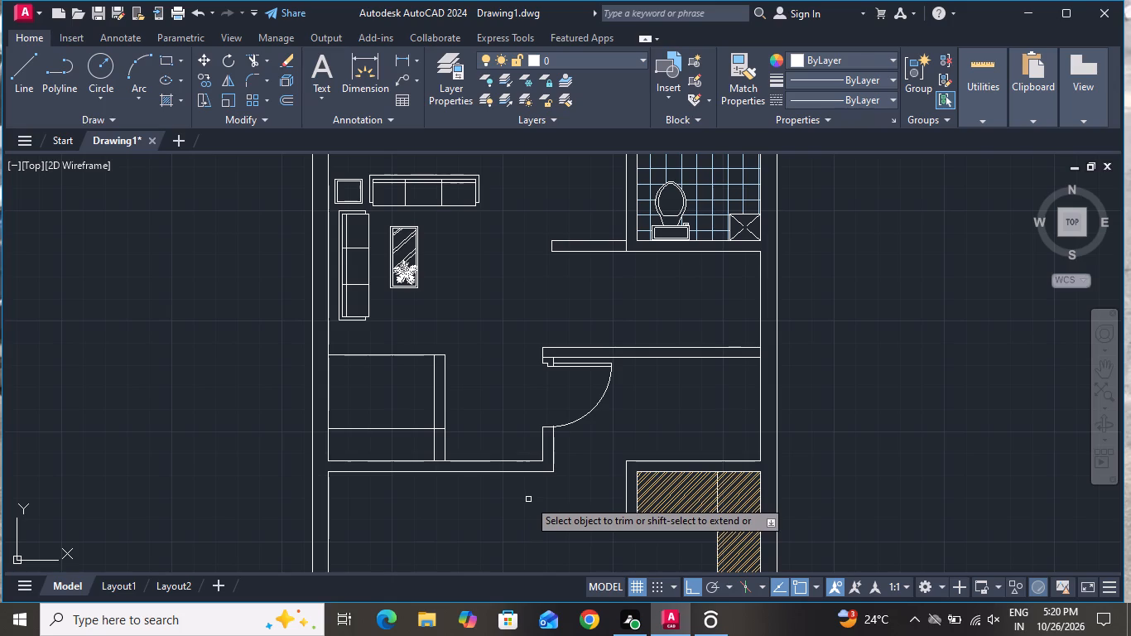
pyautogui.scroll(-2, 531, 495)
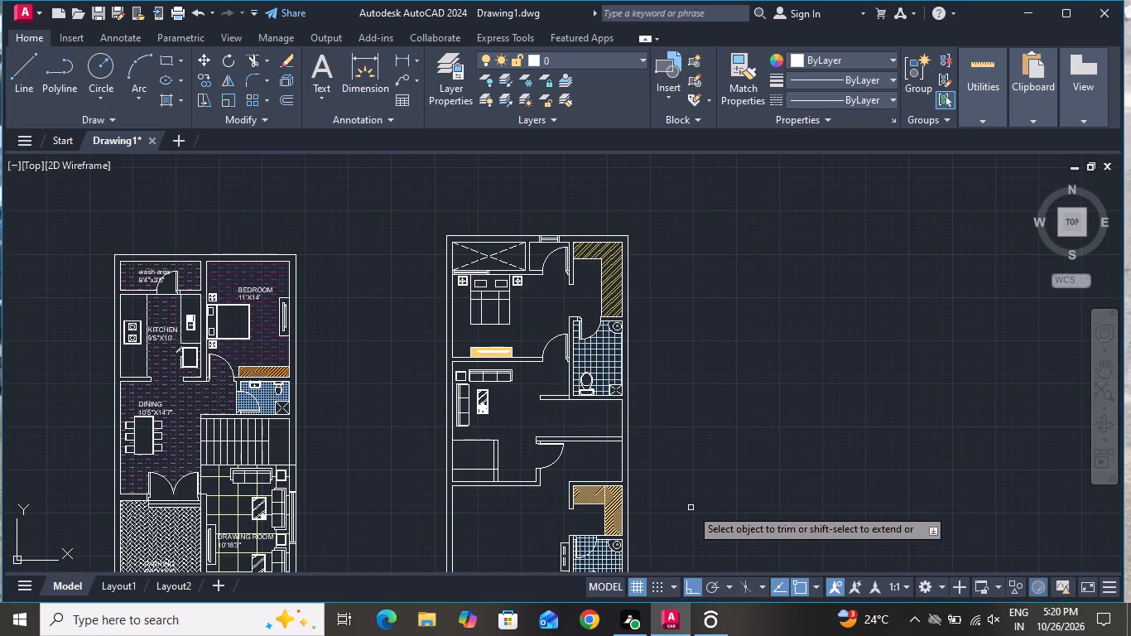
pyautogui.scroll(2, 595, 499)
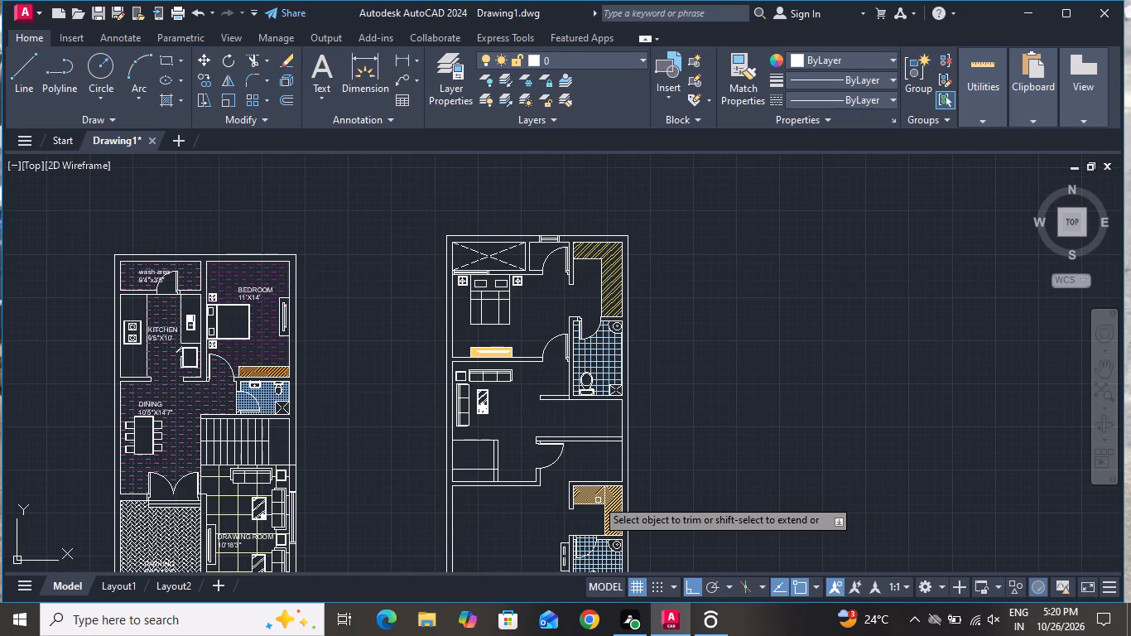
pyautogui.rightClick(746, 427)
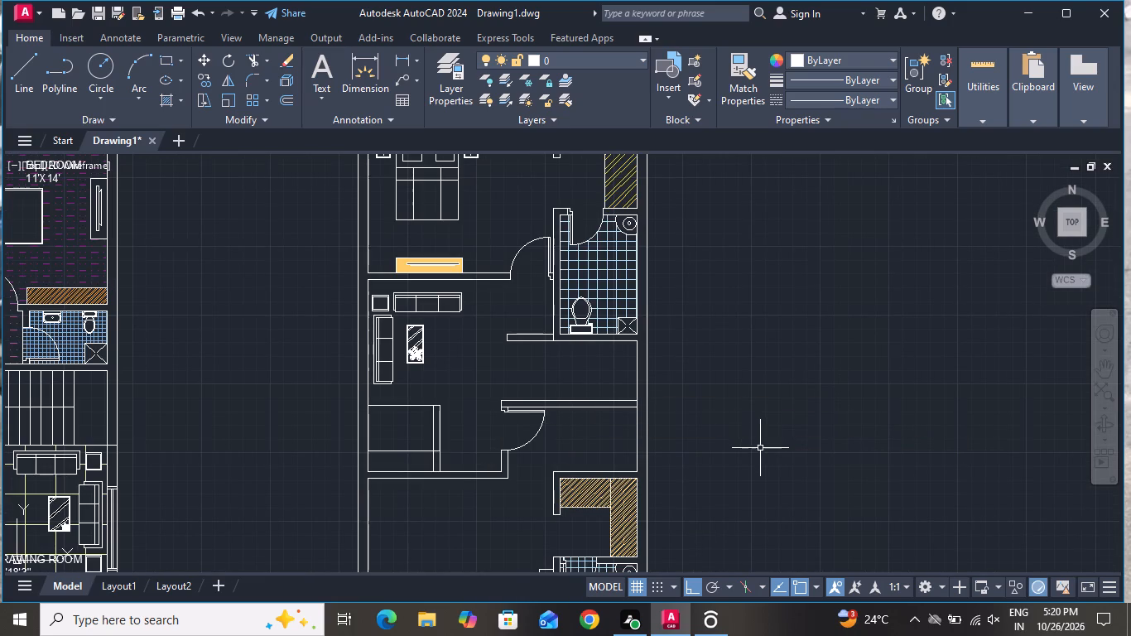
pyautogui.rightClick(341, 285)
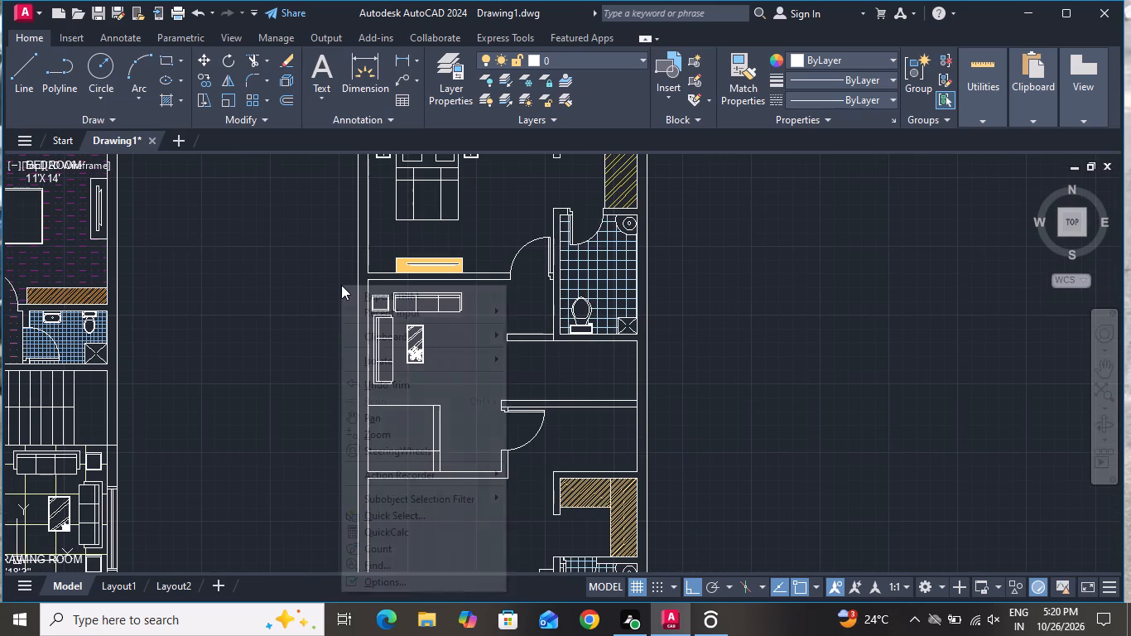
pyautogui.click(341, 285)
# Draw a vertical line down from the upper wall, aligned with the hatched closet's outer wall corner, ending in a 6" horizontal return into the room.
pyautogui.click(39, 65)
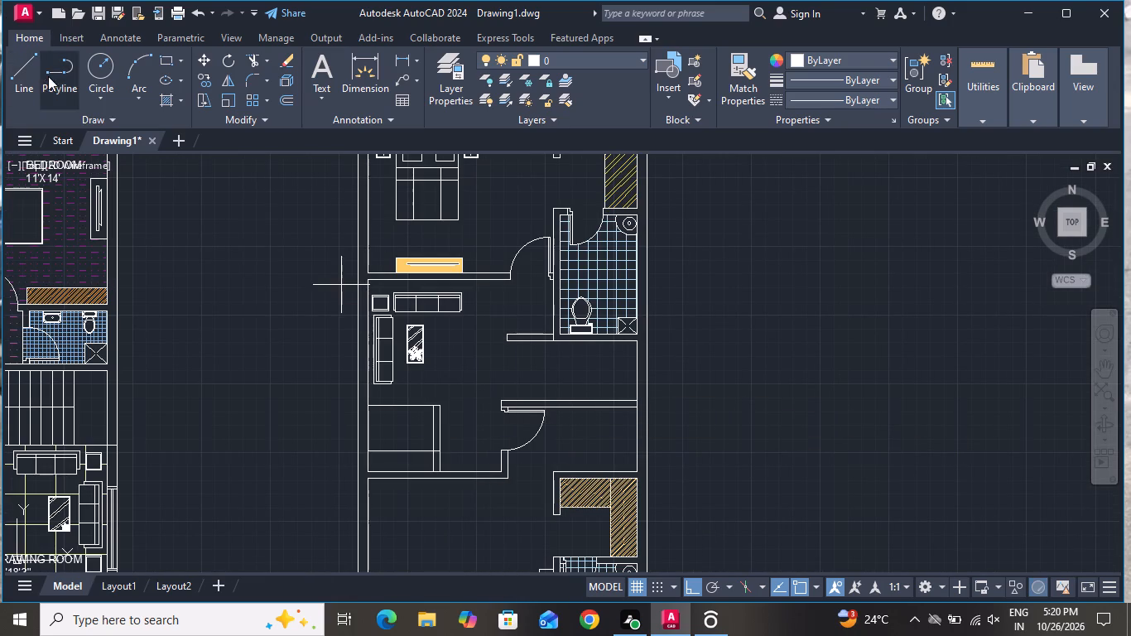
pyautogui.scroll(1, 618, 499)
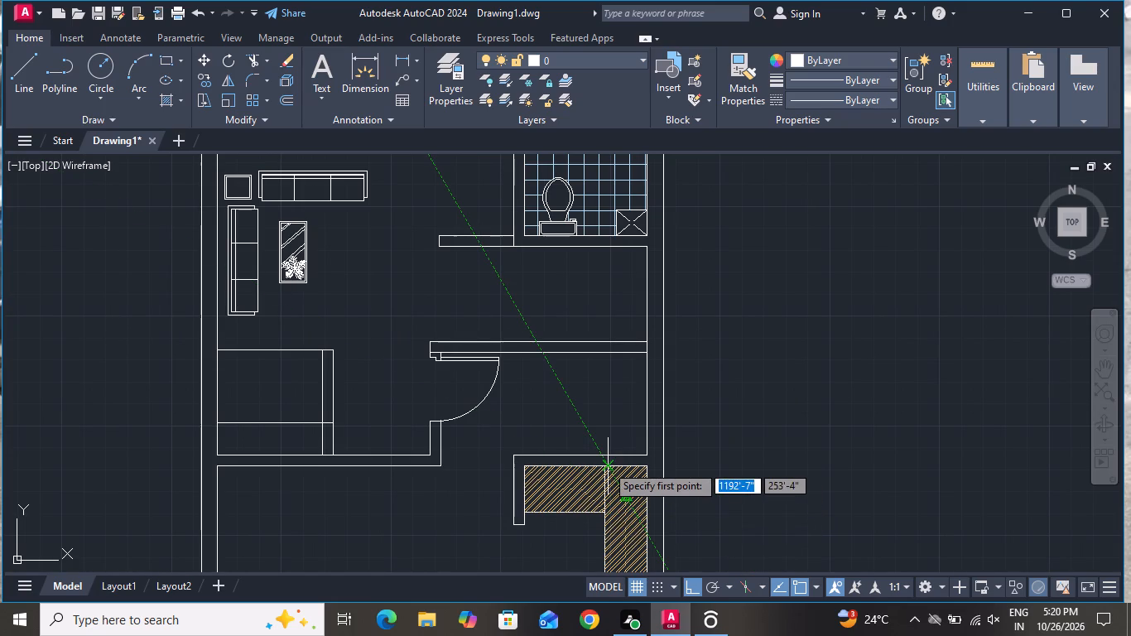
pyautogui.scroll(-2, 606, 461)
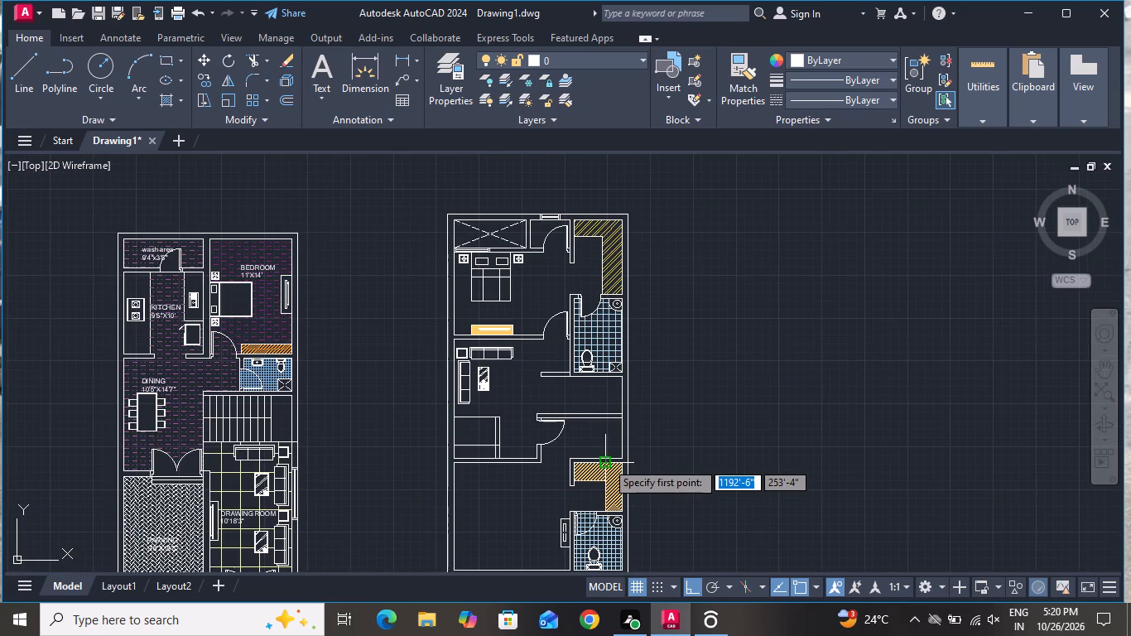
pyautogui.scroll(1, 575, 450)
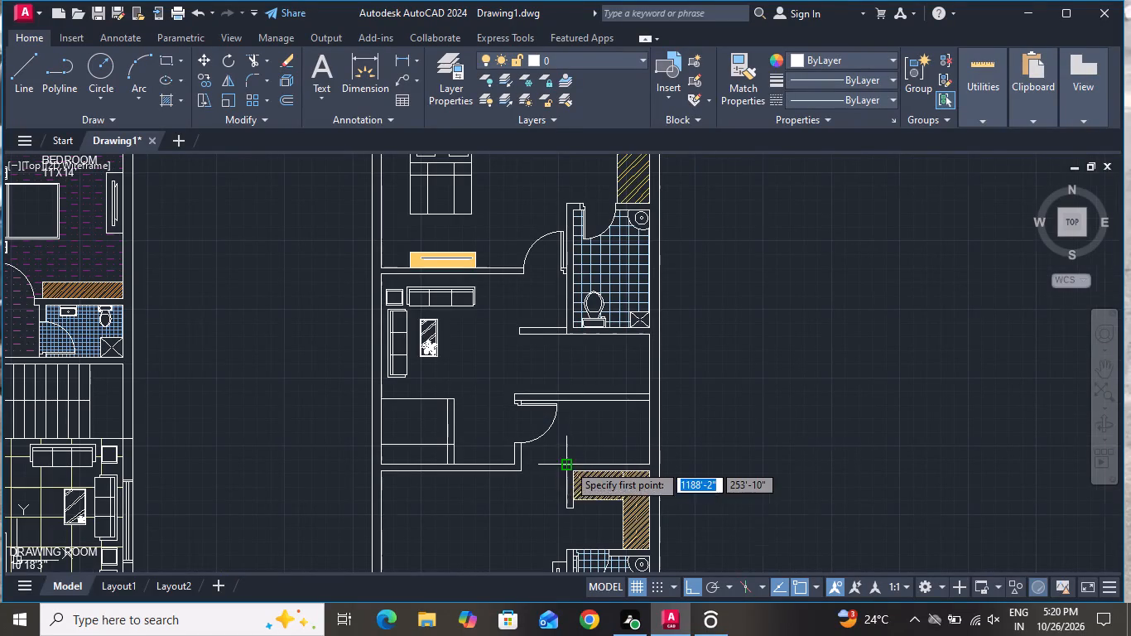
pyautogui.scroll(3, 568, 464)
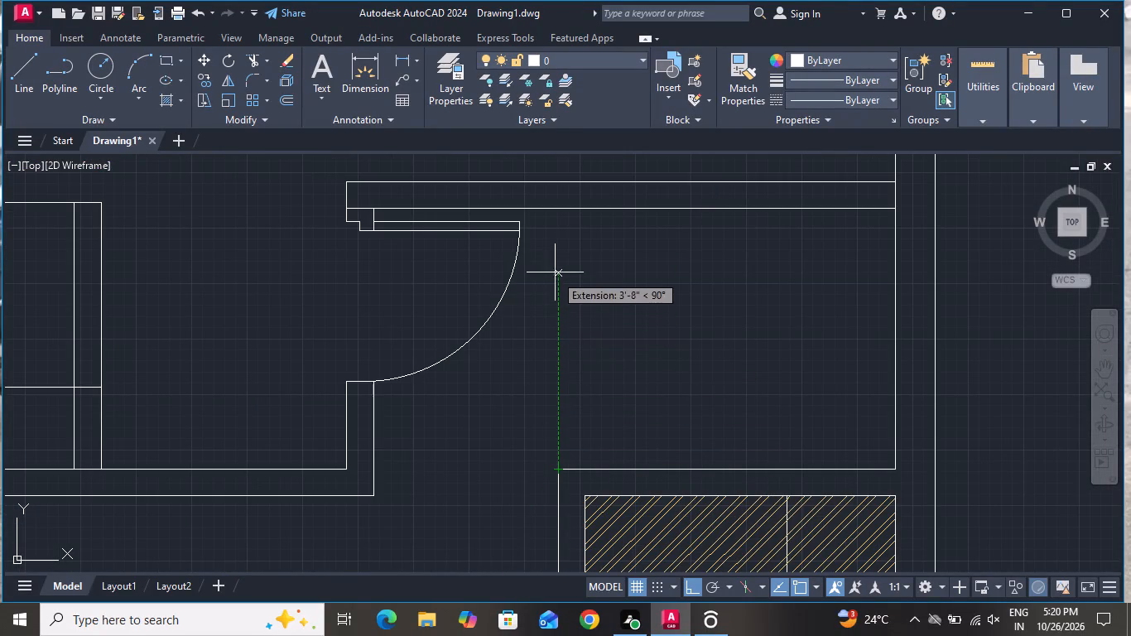
pyautogui.click(561, 207)
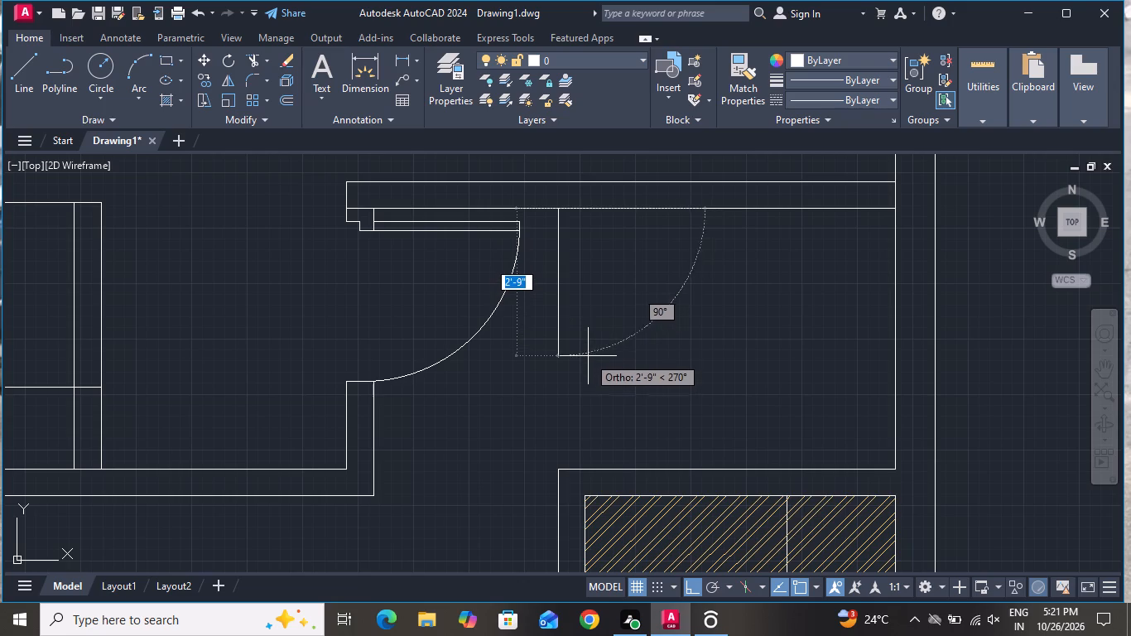
pyautogui.click(586, 348)
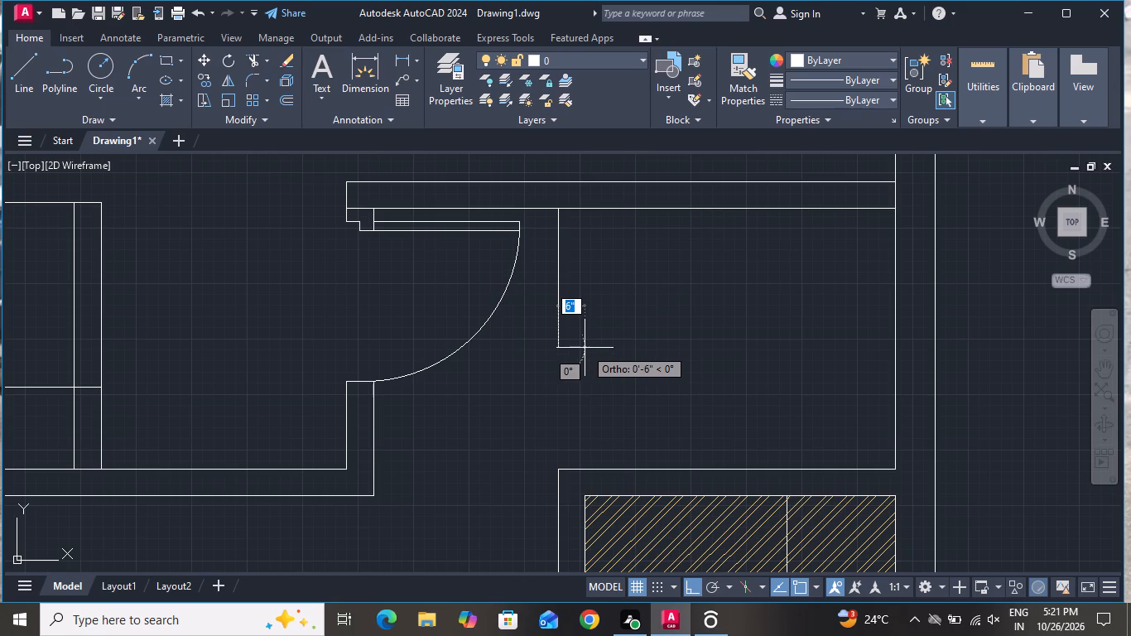
pyautogui.press('6')
pyautogui.press('Return')
pyautogui.press('Return')
pyautogui.press('Return')
pyautogui.press('Return')
pyautogui.press('Return')
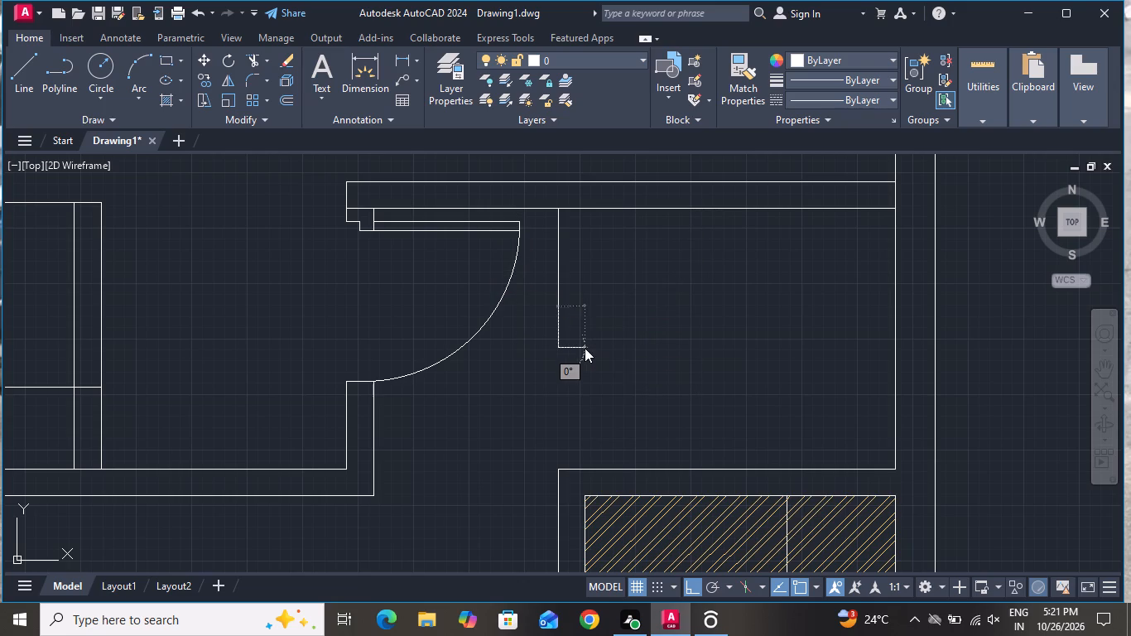
pyautogui.press("'")
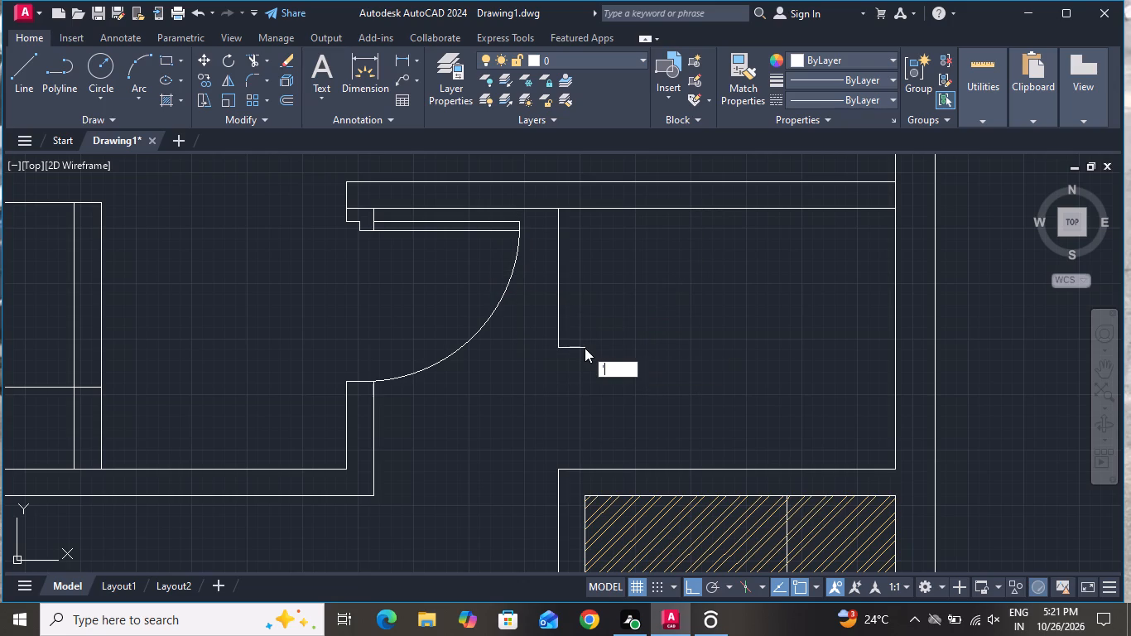
pyautogui.press('BackSpace')
pyautogui.press('6')
pyautogui.hotkey('shift', '"')
pyautogui.press('Return')
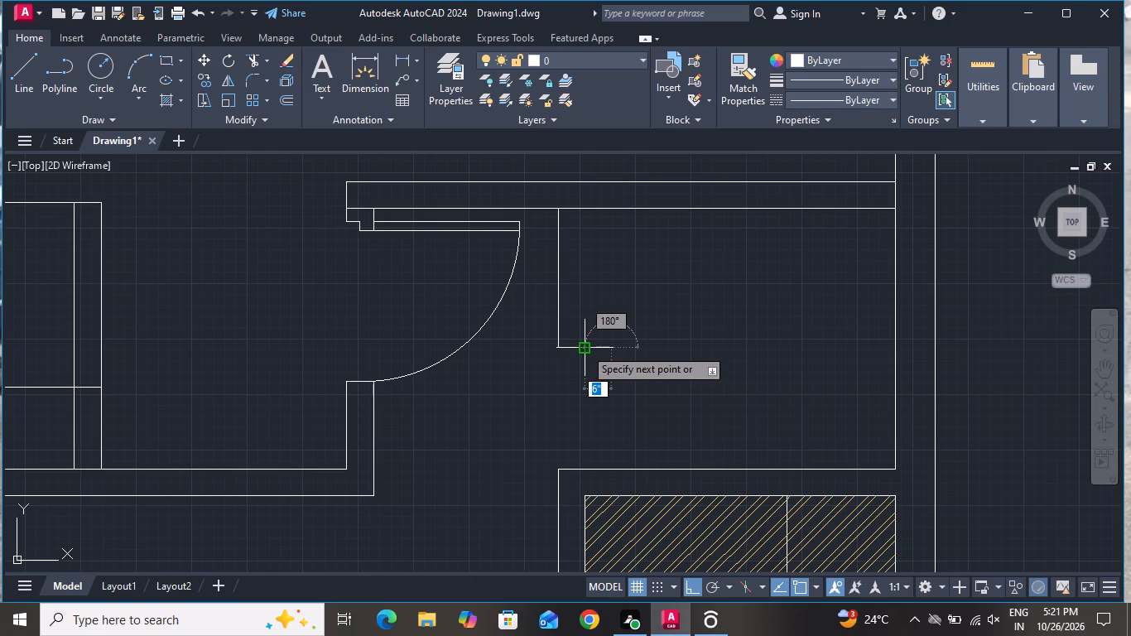
pyautogui.rightClick(645, 318)
pyautogui.click(669, 335)
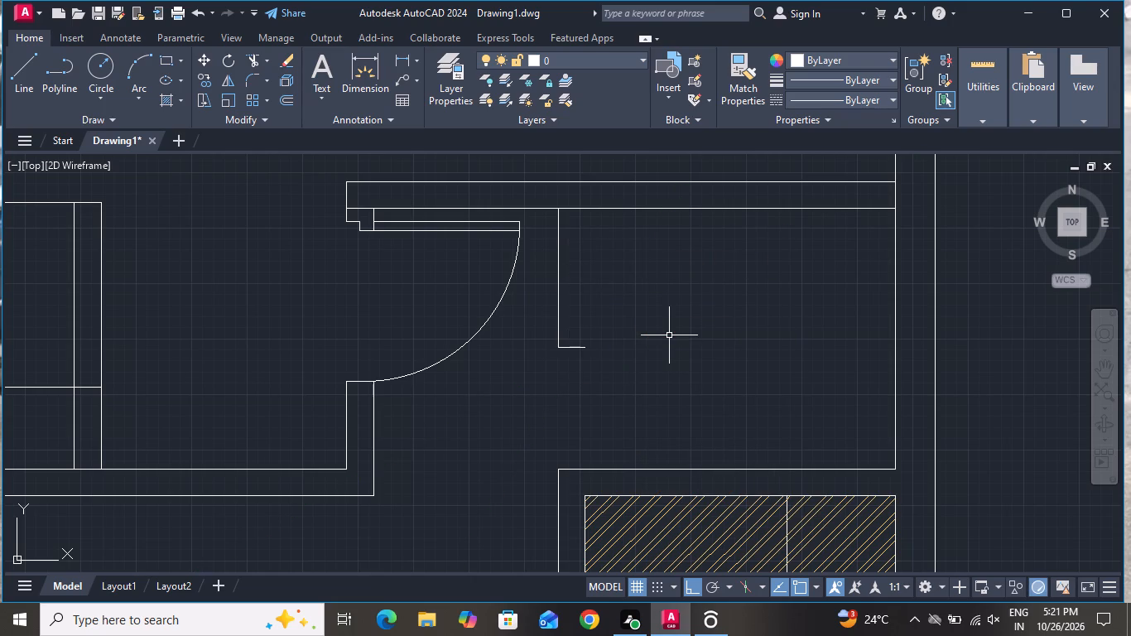
# Offset the new vertical partition line 6" towards the outer wall to complete the short partition beside the door.
pyautogui.write('o')
pyautogui.press('space')
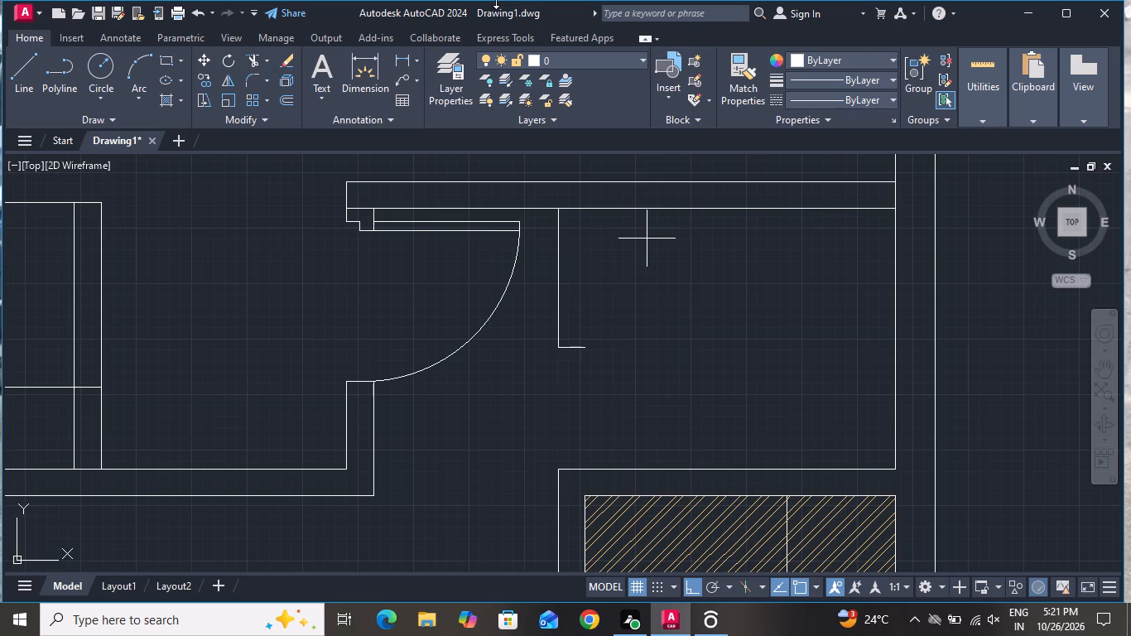
pyautogui.press('6')
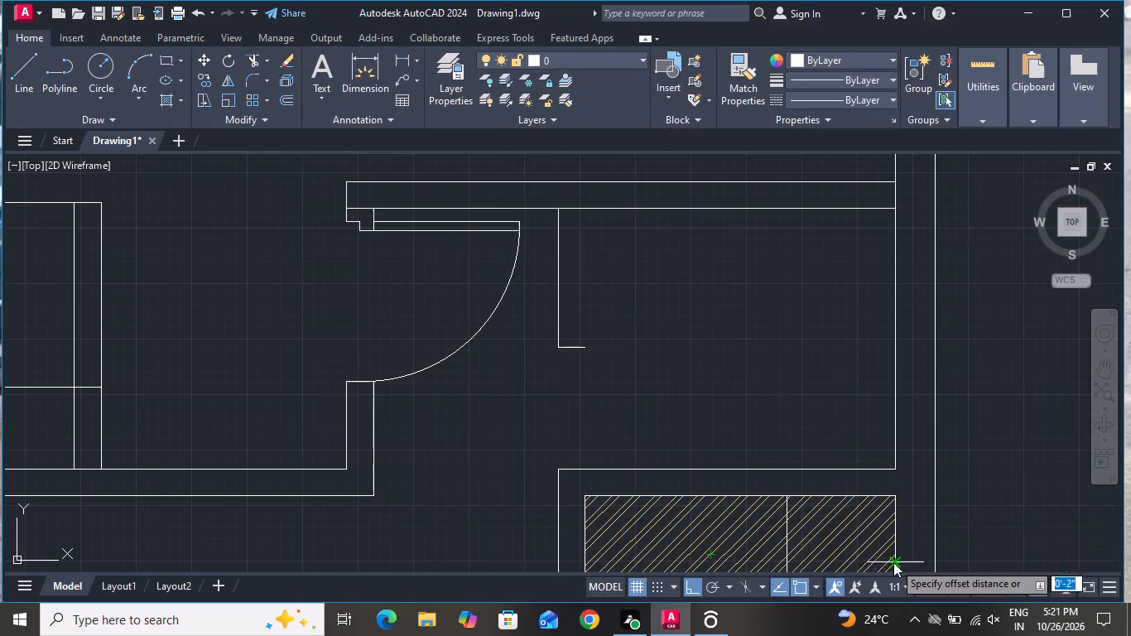
pyautogui.hotkey('shift', '"')
pyautogui.press('Return')
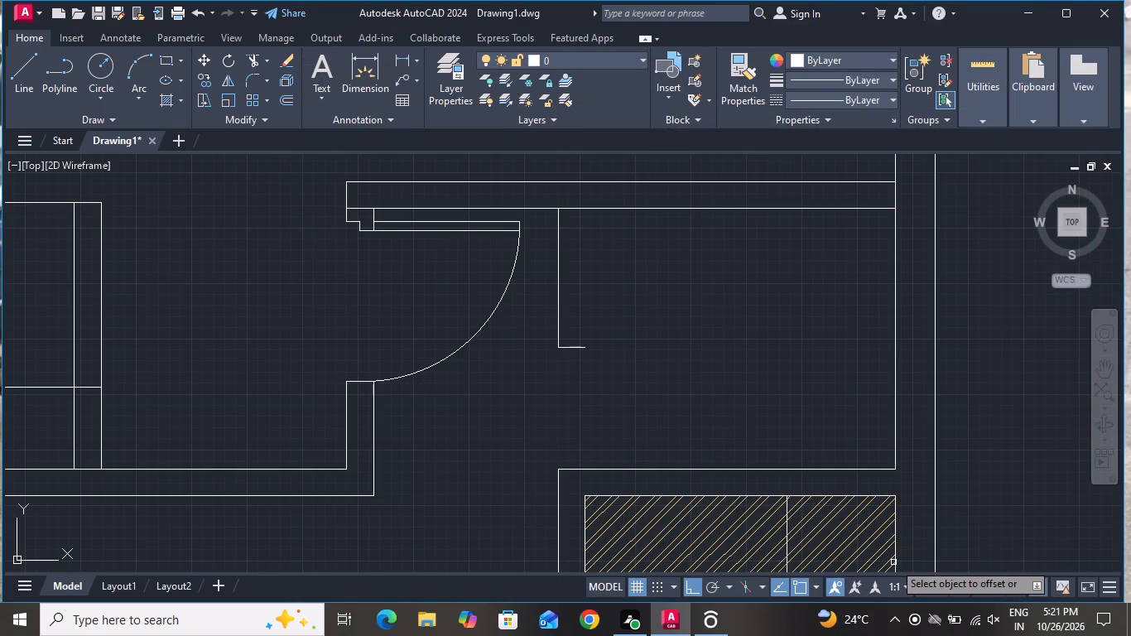
pyautogui.click(561, 318)
pyautogui.click(557, 322)
pyautogui.click(599, 317)
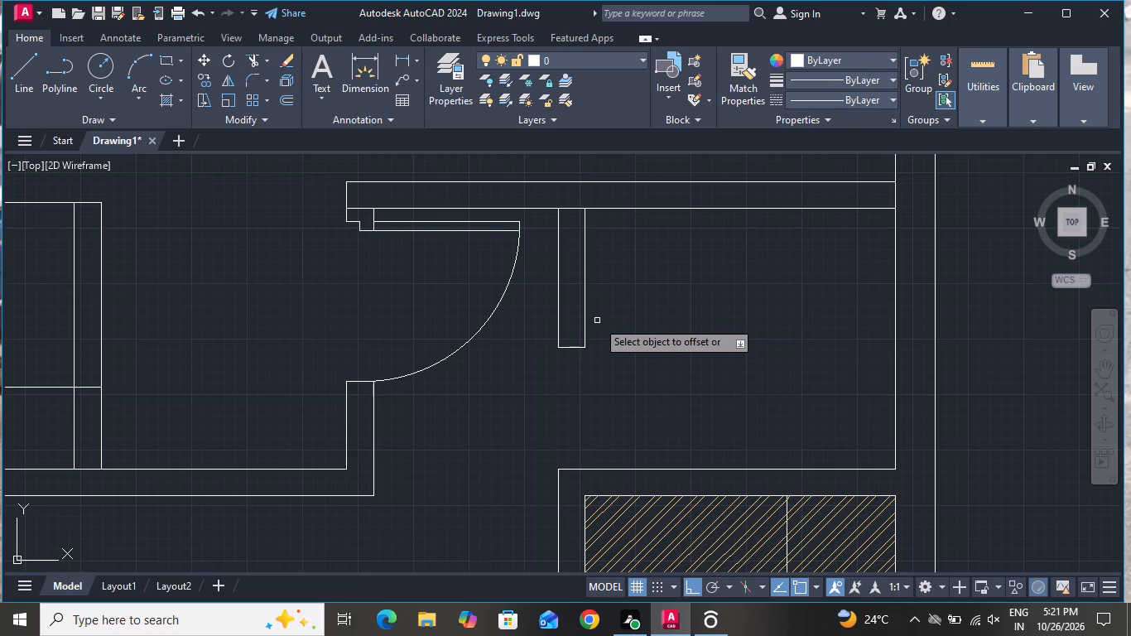
pyautogui.rightClick(597, 321)
pyautogui.click(612, 344)
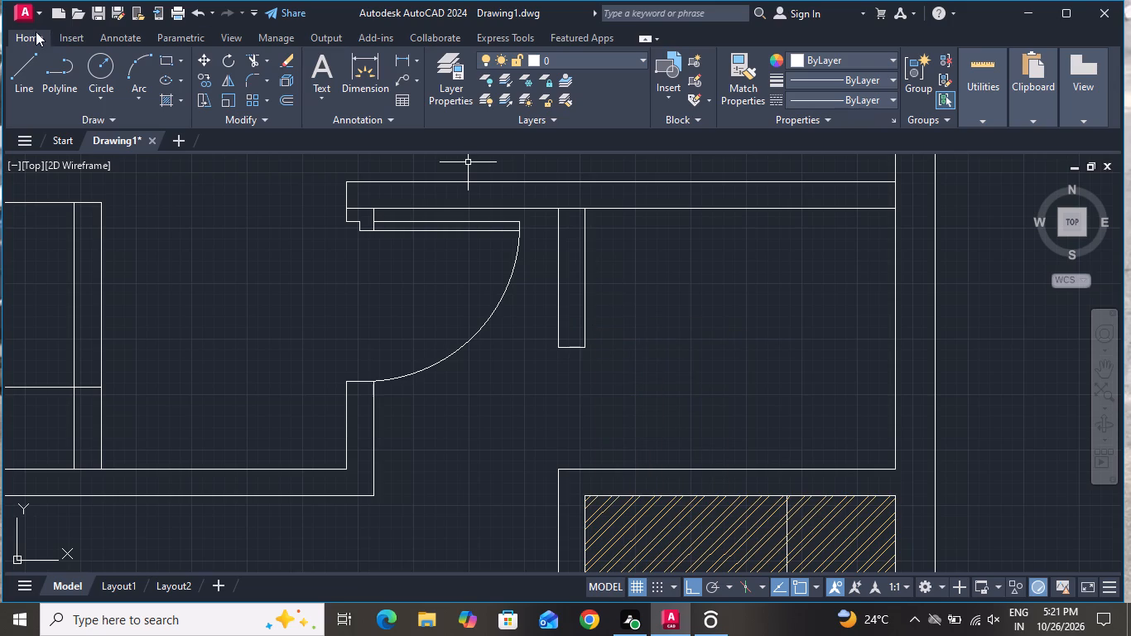
# Trim the upper wall line between the short partition's two vertical lines.
pyautogui.click(248, 53)
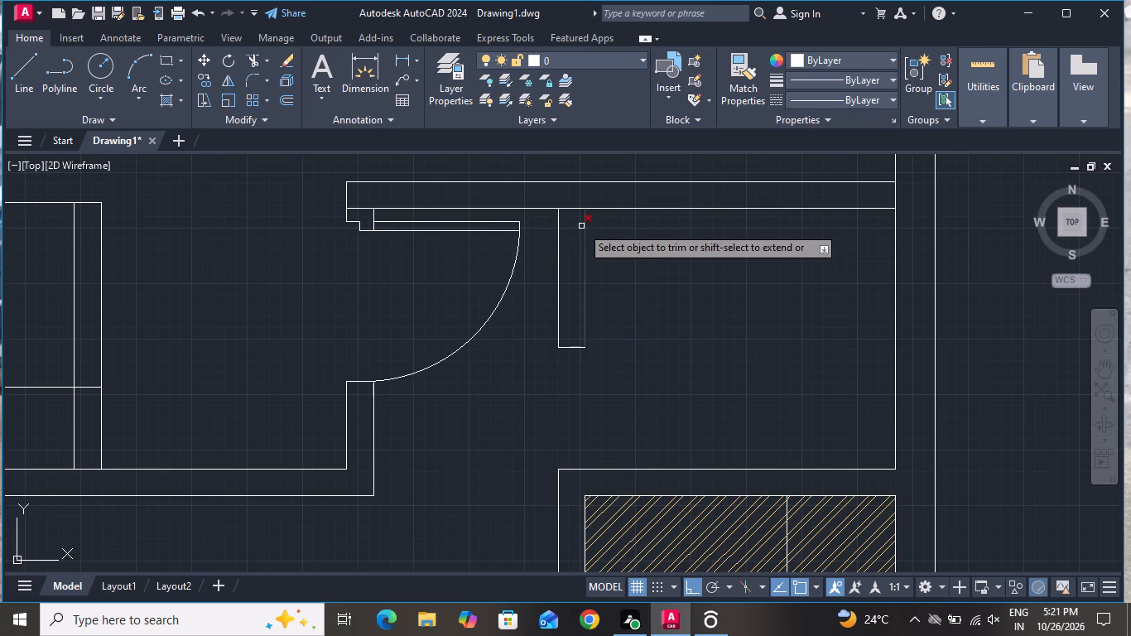
pyautogui.click(580, 224)
pyautogui.click(584, 202)
pyautogui.scroll(-3, 606, 345)
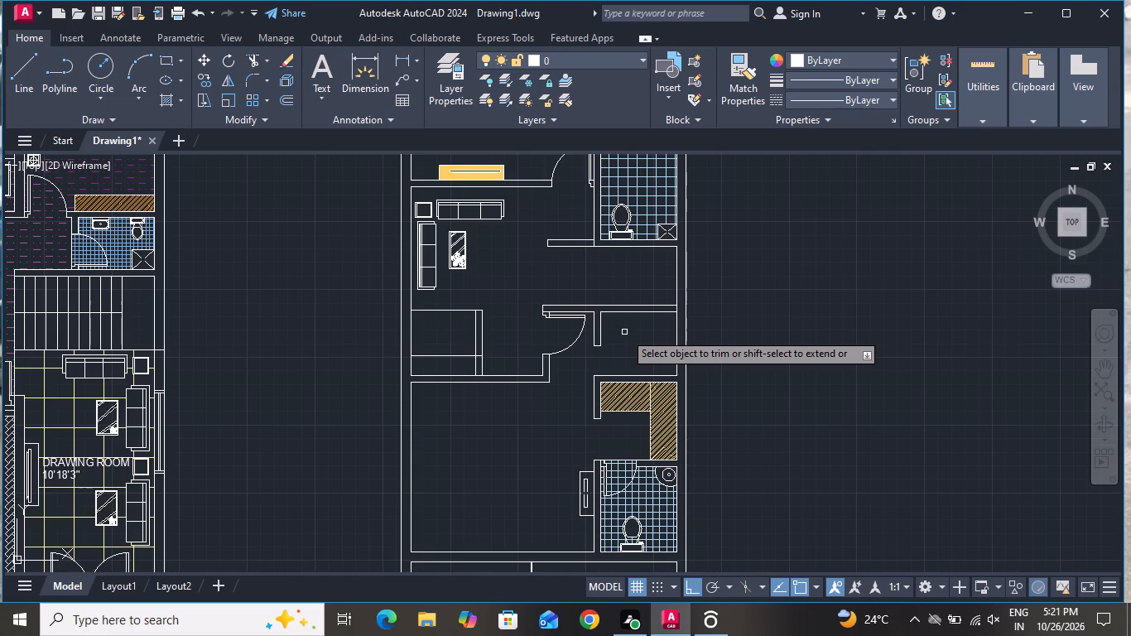
pyautogui.rightClick(624, 332)
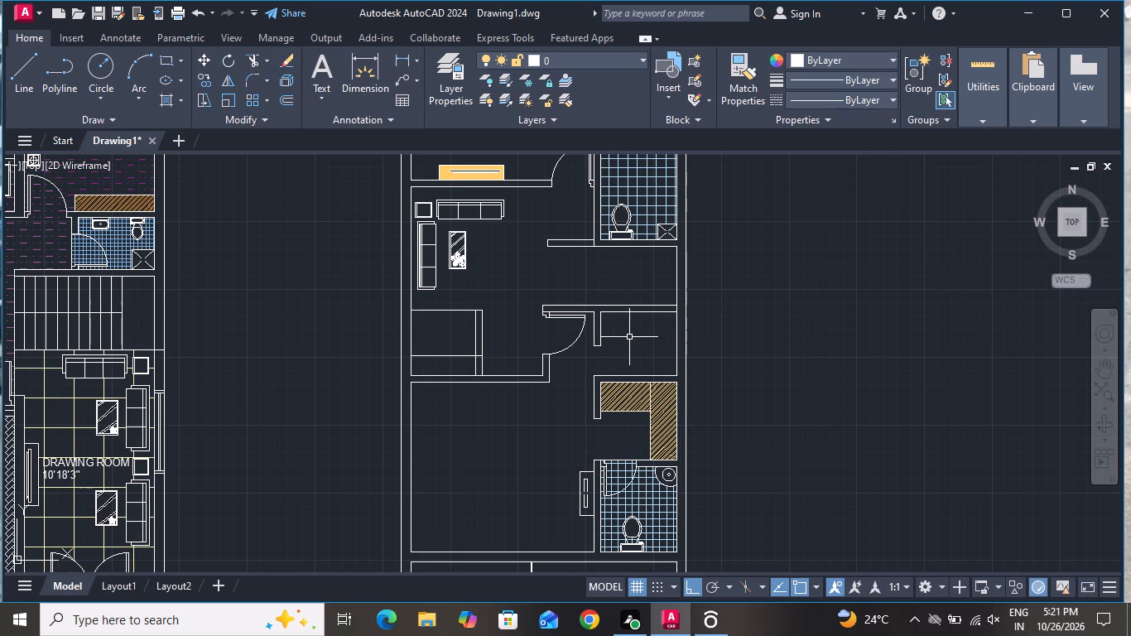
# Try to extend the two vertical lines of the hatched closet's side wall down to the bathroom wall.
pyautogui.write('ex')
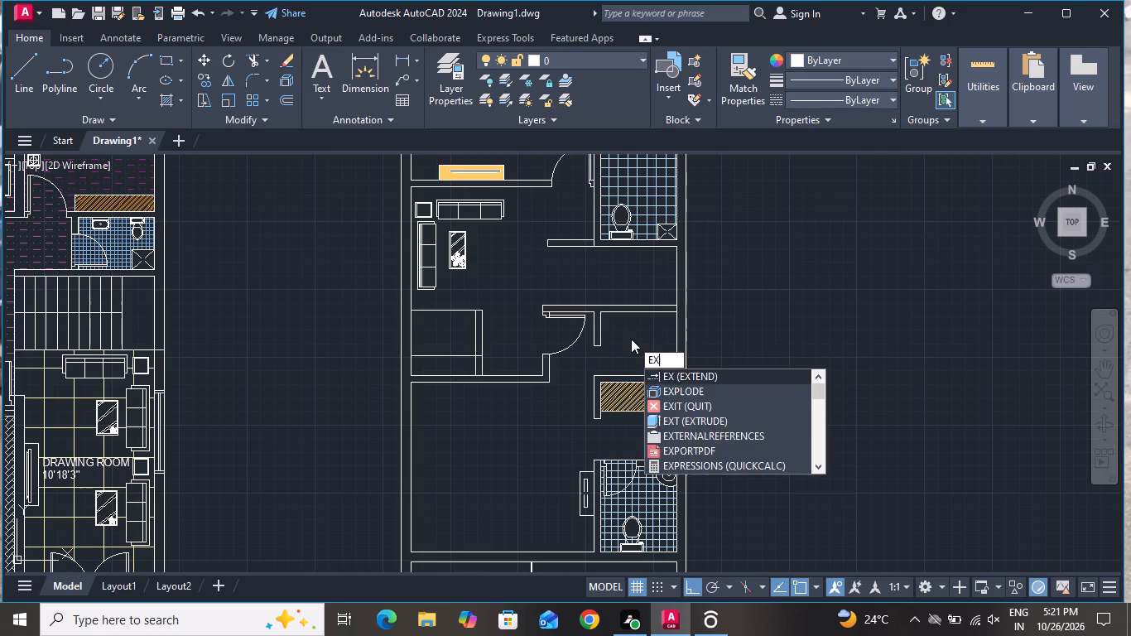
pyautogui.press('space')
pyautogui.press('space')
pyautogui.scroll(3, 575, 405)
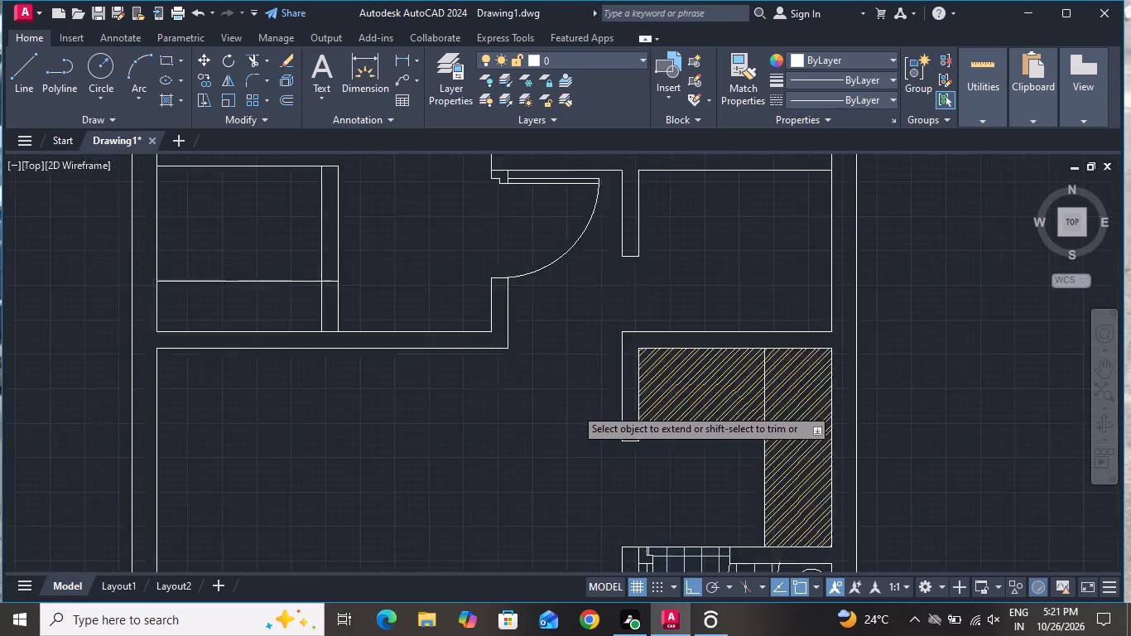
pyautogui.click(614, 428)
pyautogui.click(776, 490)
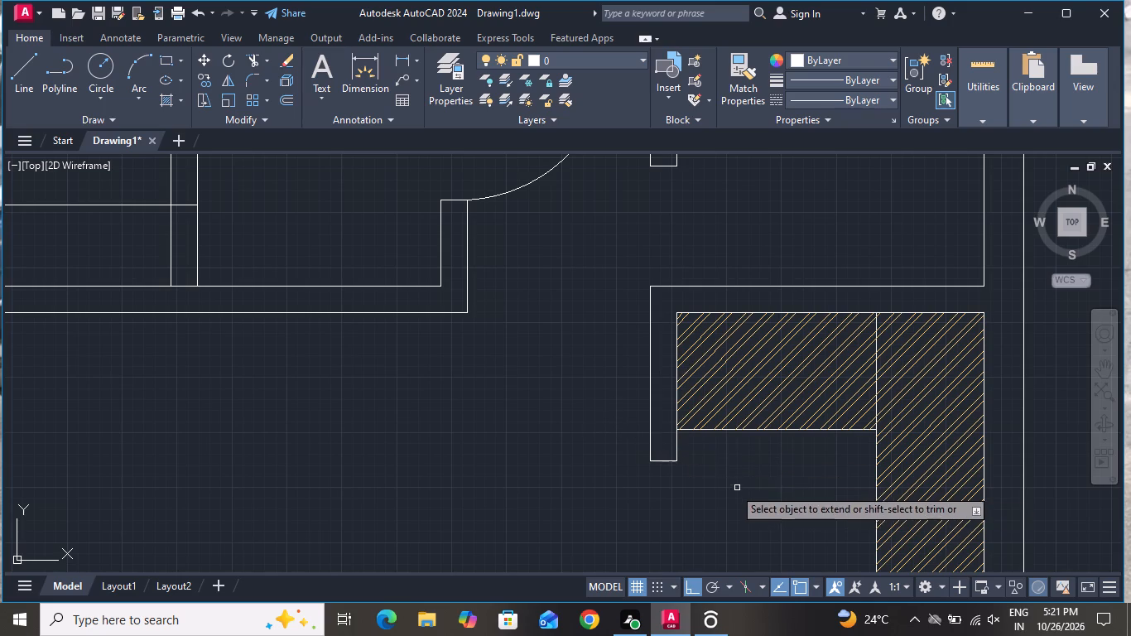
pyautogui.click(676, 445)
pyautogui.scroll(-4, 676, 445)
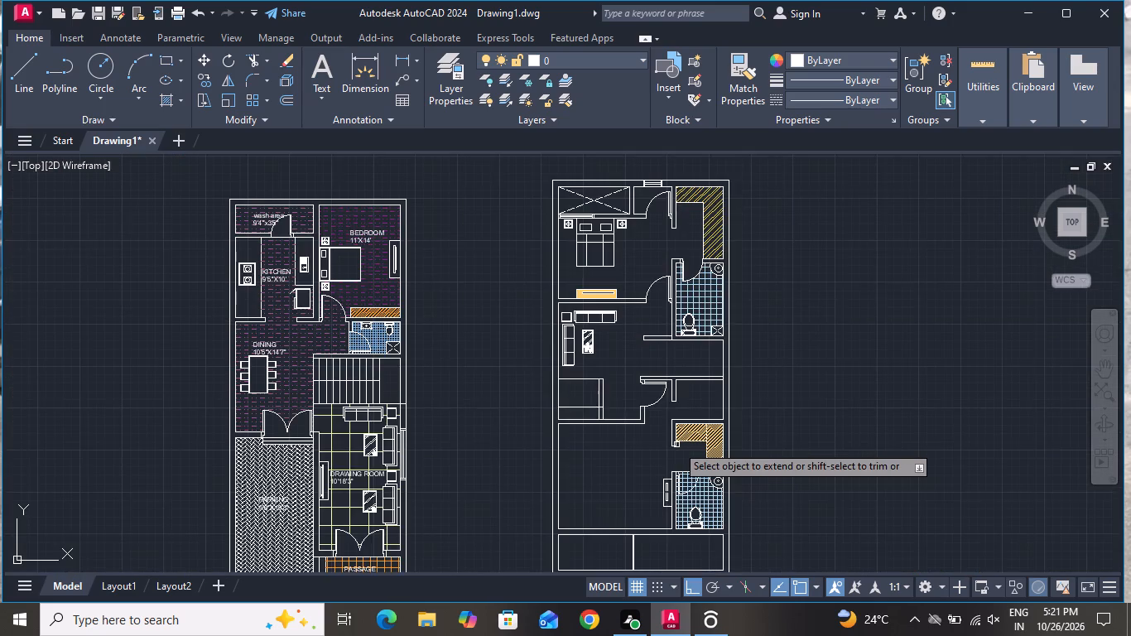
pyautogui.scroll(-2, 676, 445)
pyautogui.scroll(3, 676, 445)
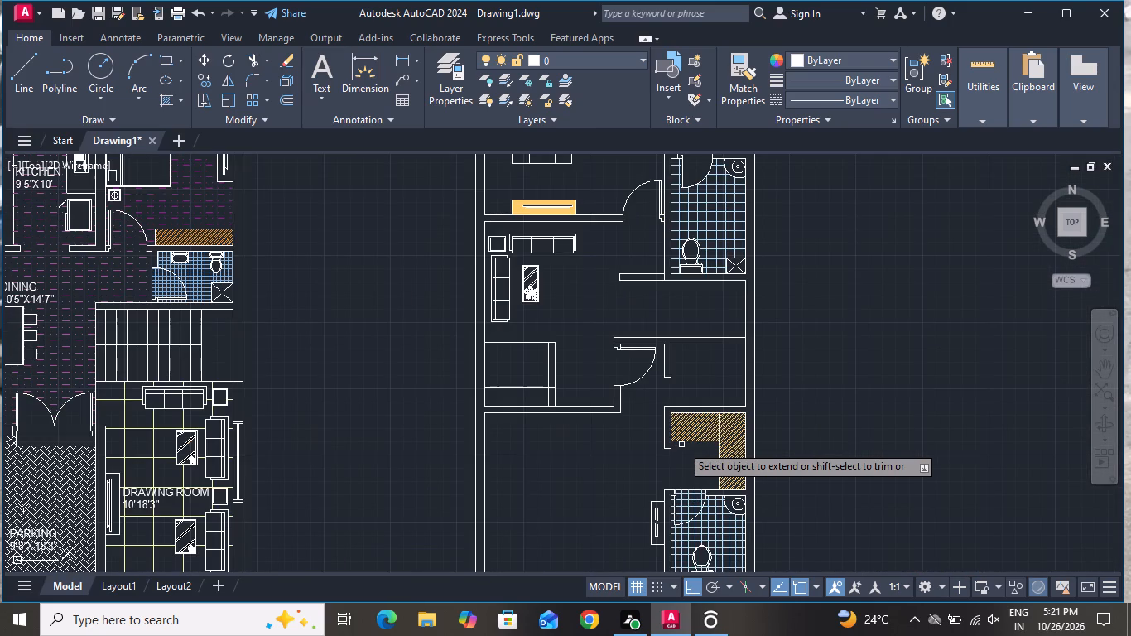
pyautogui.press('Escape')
# Extend both vertical lines of the hatched closet's side wall down to the bathroom wall, closing the closet opening.
pyautogui.write('ex')
pyautogui.press('space')
pyautogui.press('space')
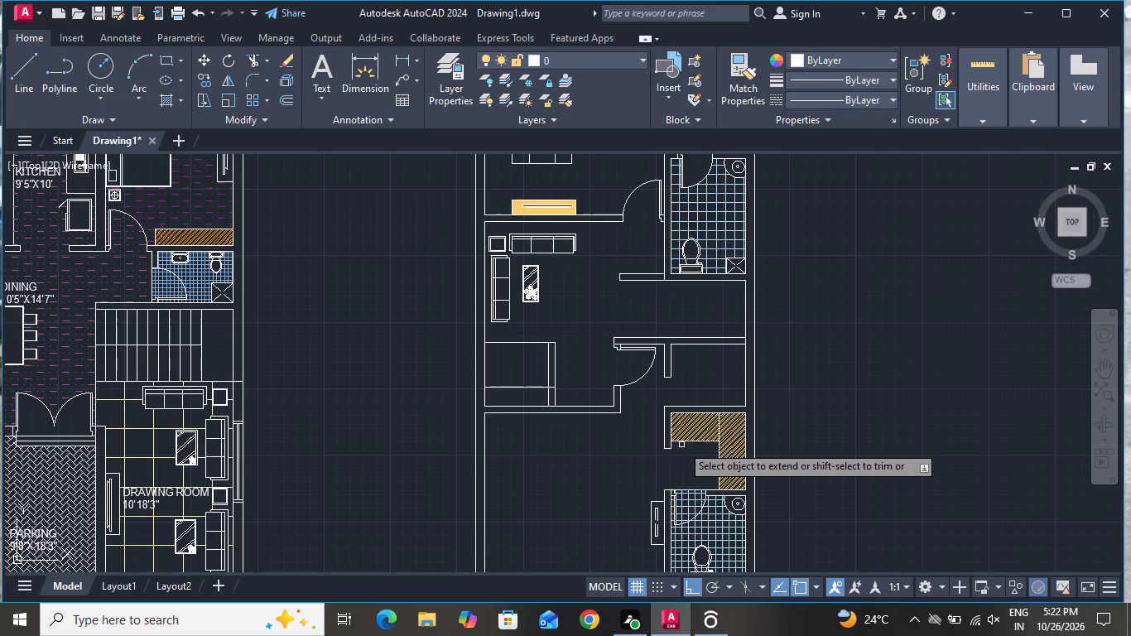
pyautogui.click(664, 440)
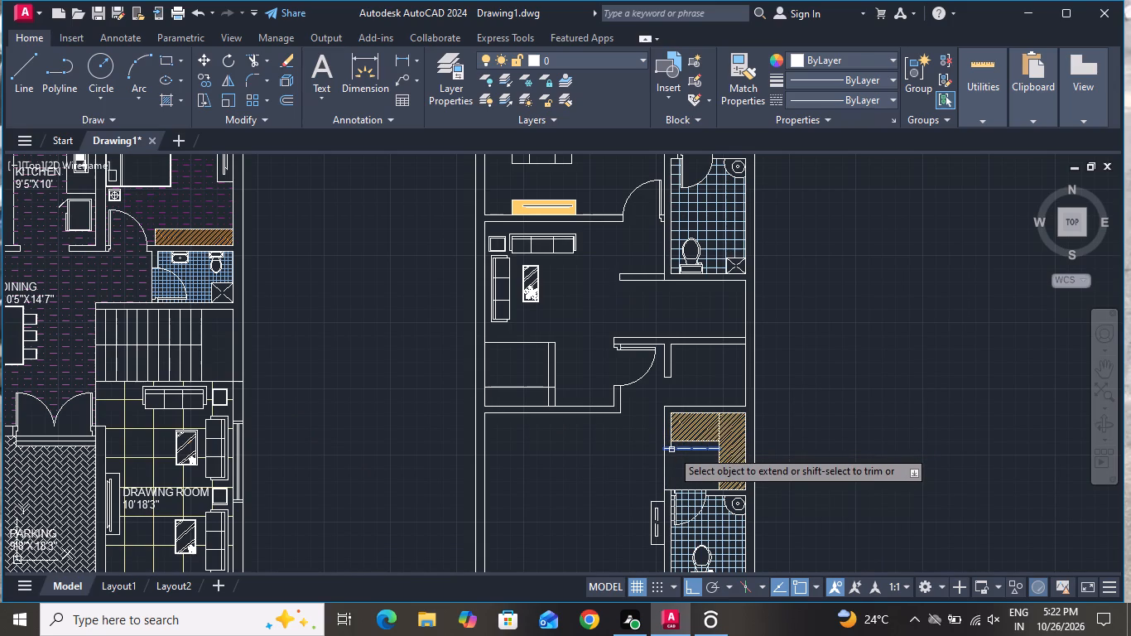
pyautogui.scroll(1, 671, 444)
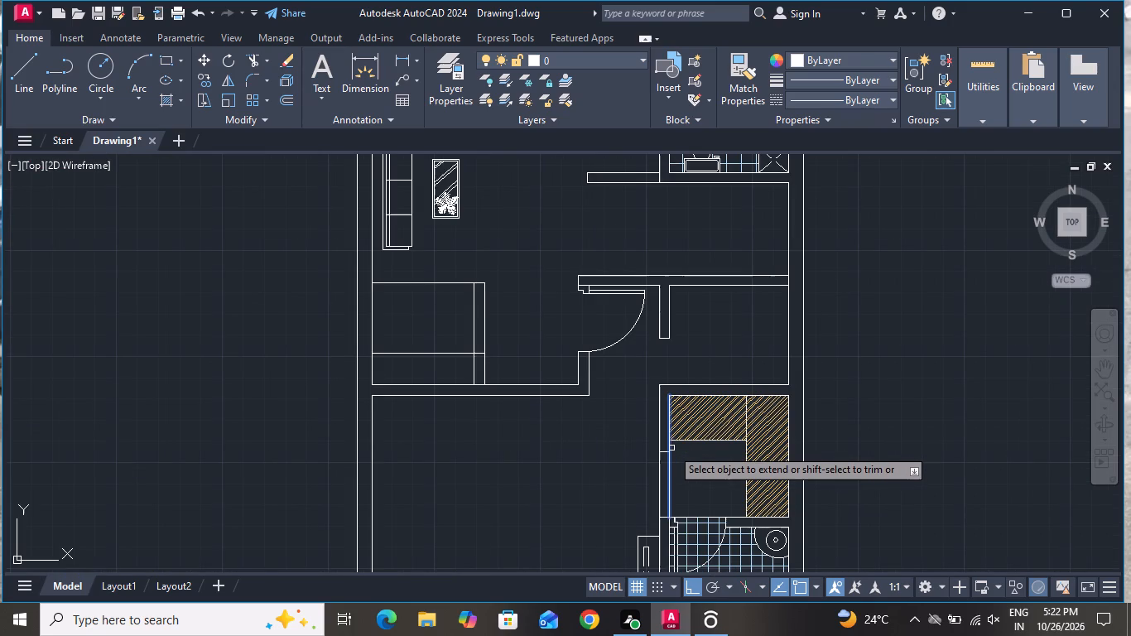
pyautogui.click(671, 448)
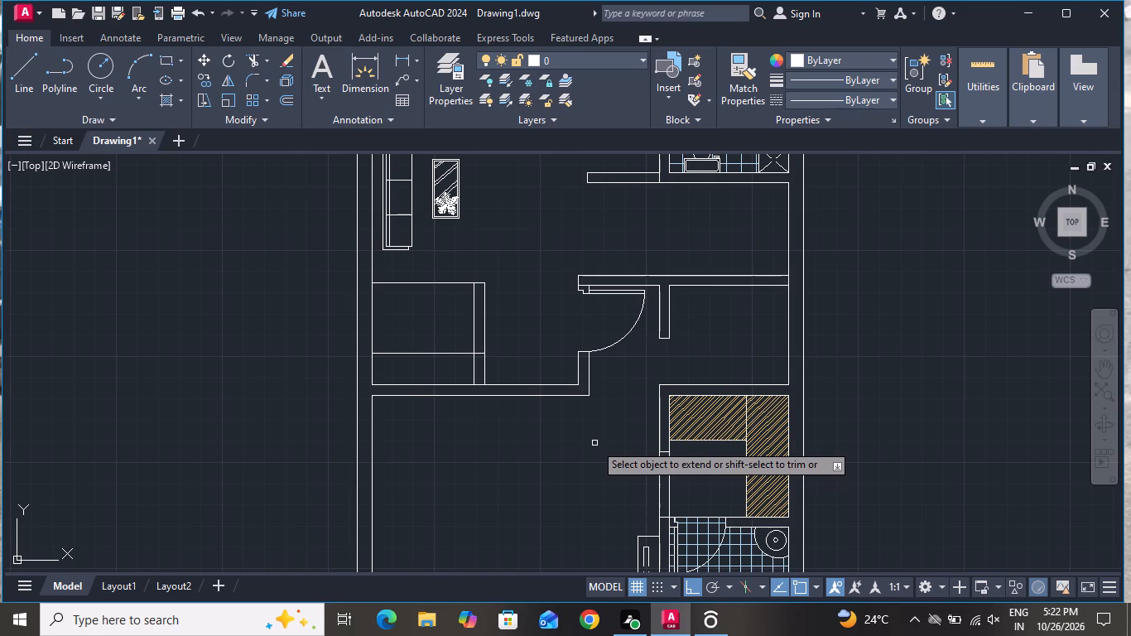
pyautogui.rightClick(590, 443)
pyautogui.click(693, 248)
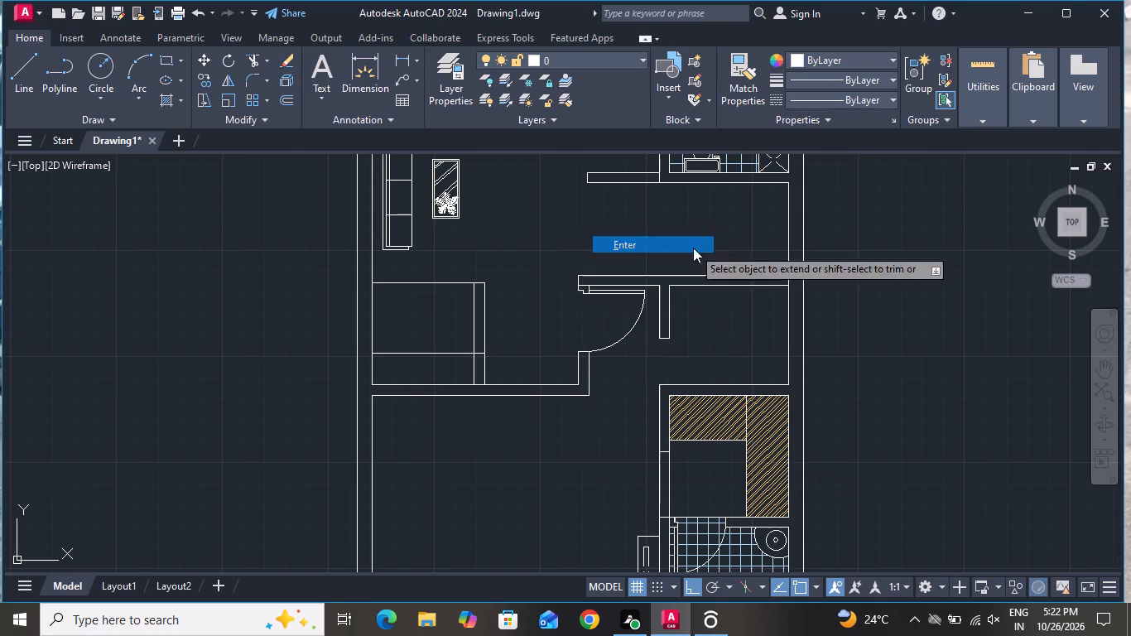
# Trim the bathroom wall line and the former end line crossing inside the extended closet side wall.
pyautogui.click(245, 57)
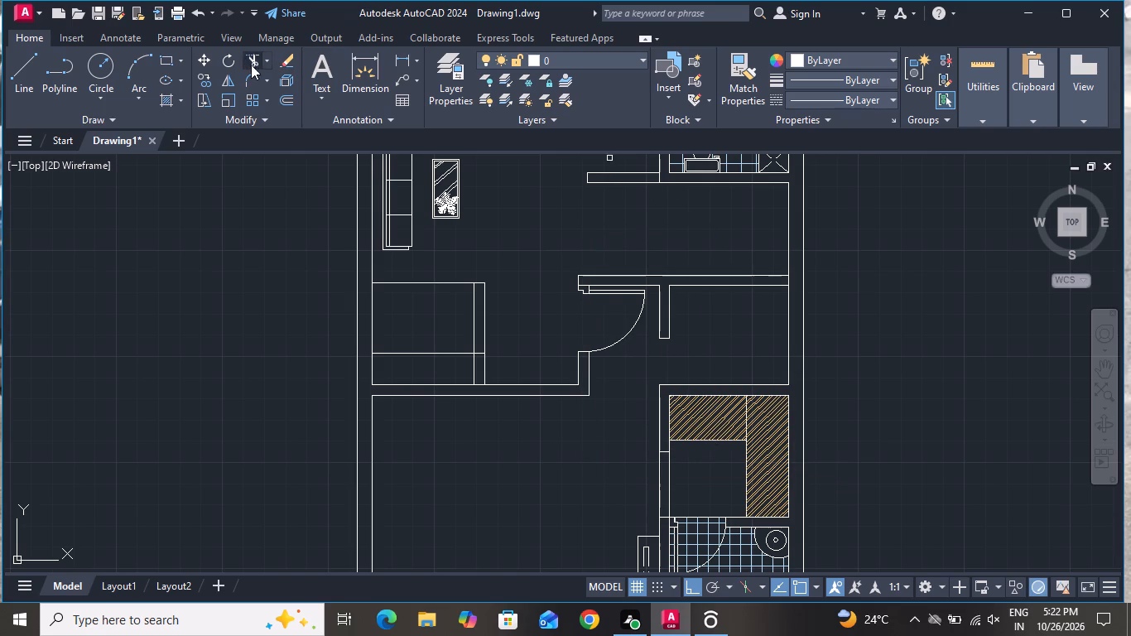
pyautogui.scroll(3, 673, 533)
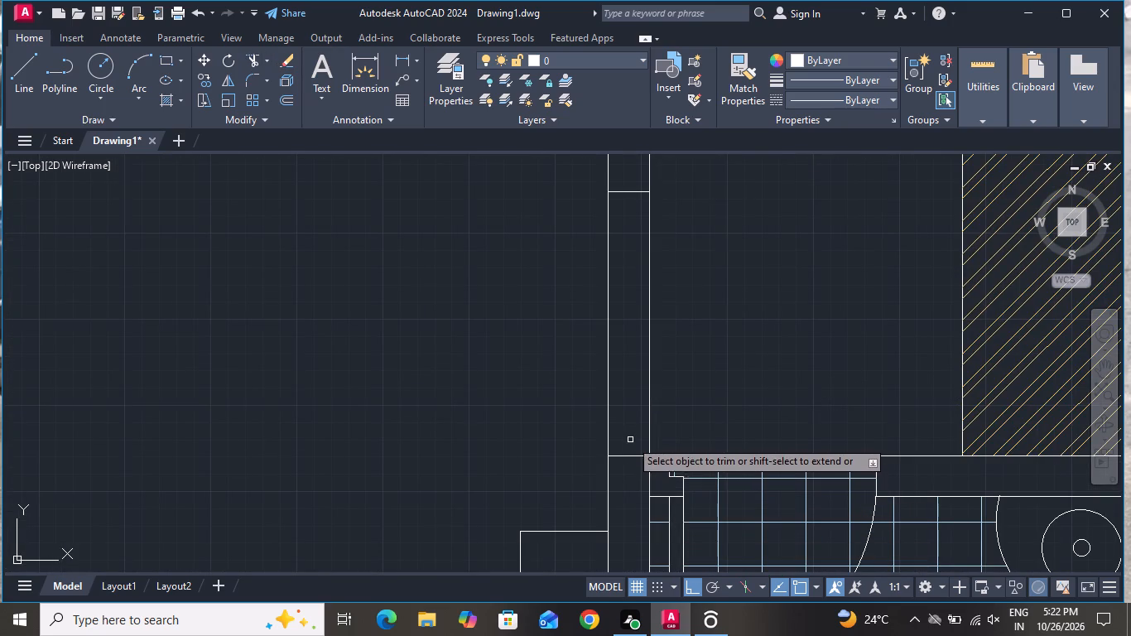
pyautogui.click(630, 440)
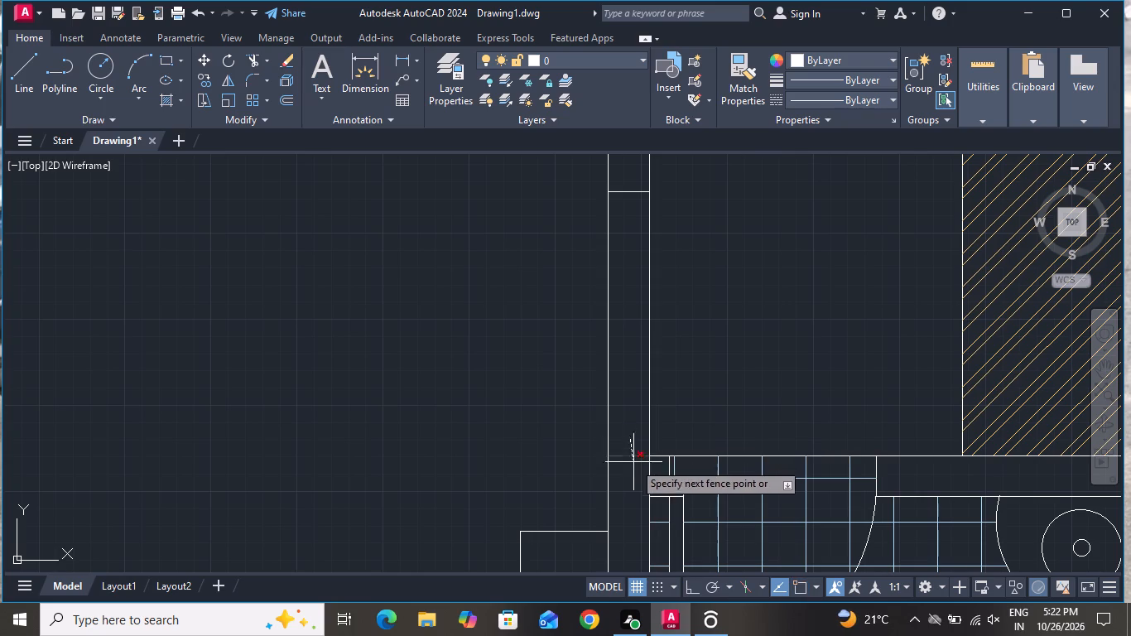
pyautogui.click(636, 466)
pyautogui.scroll(-1, 636, 466)
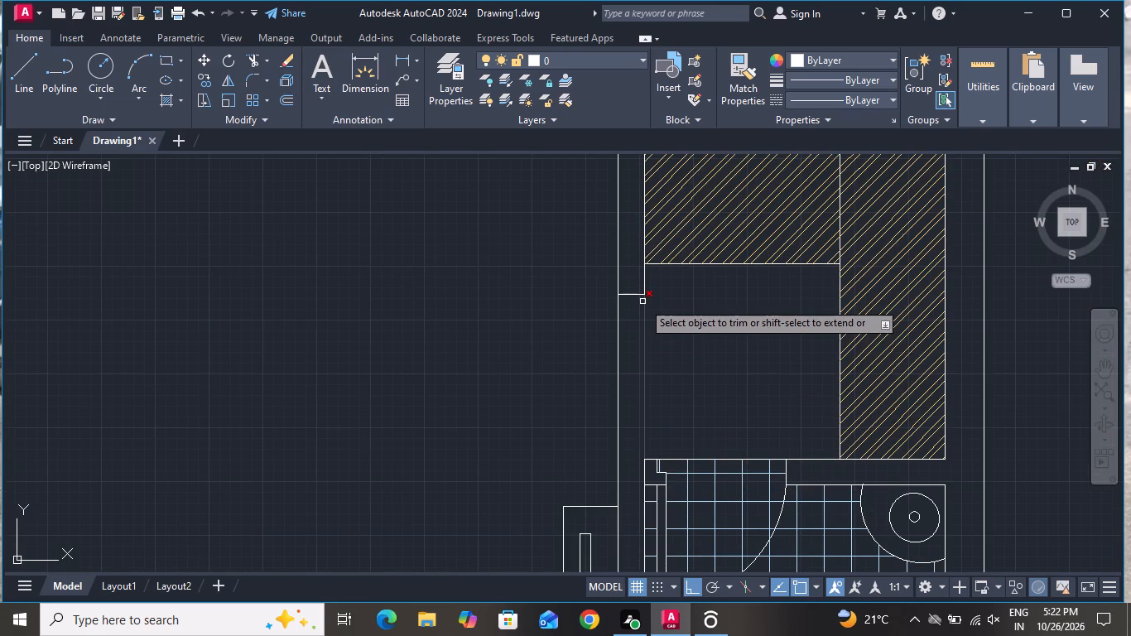
pyautogui.click(640, 303)
pyautogui.click(636, 233)
pyautogui.scroll(-3, 631, 382)
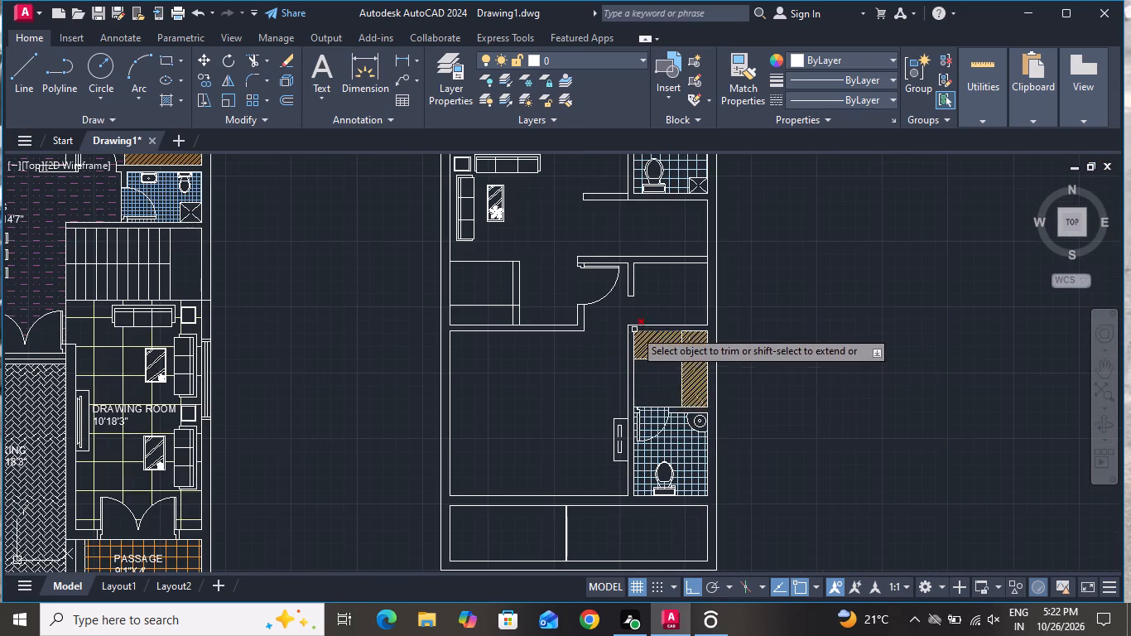
pyautogui.scroll(3, 634, 329)
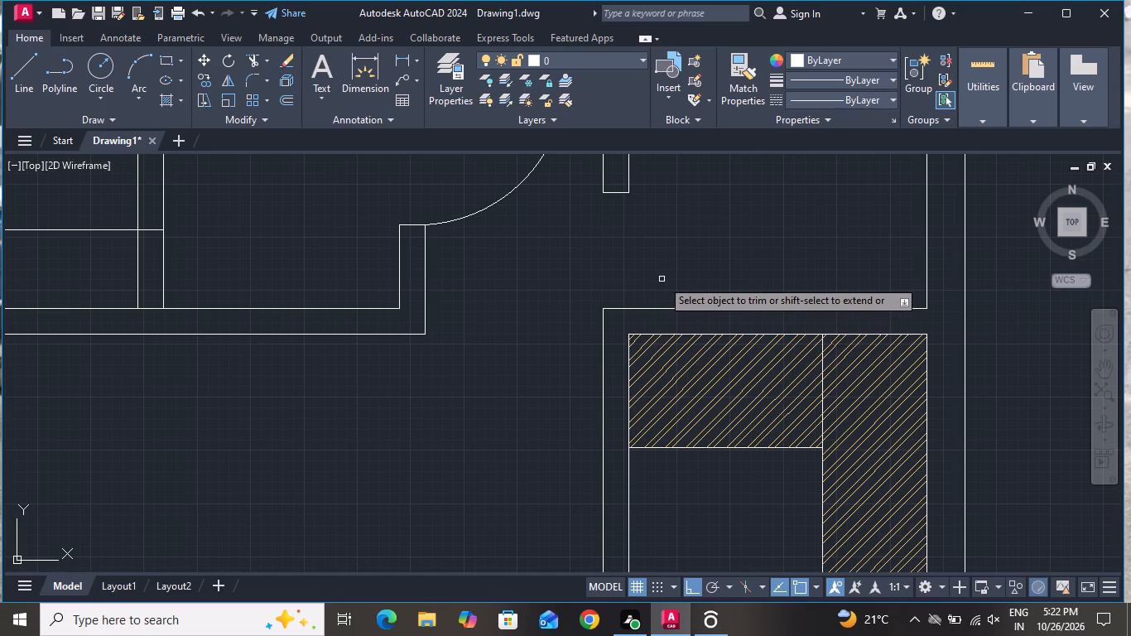
pyautogui.scroll(-1, 672, 258)
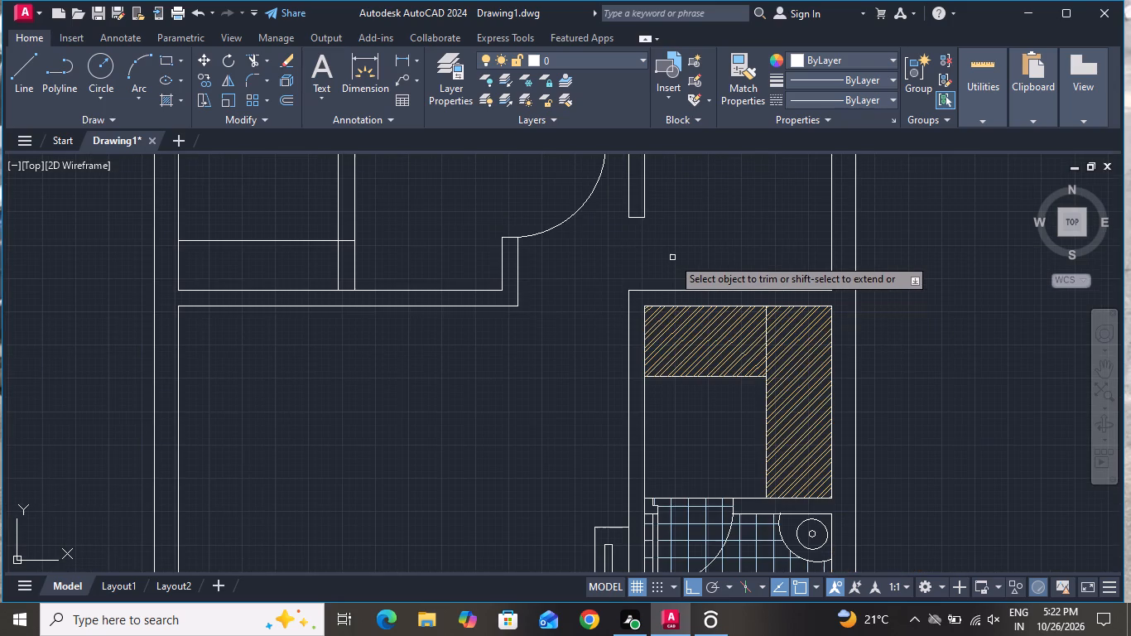
pyautogui.scroll(-1, 672, 258)
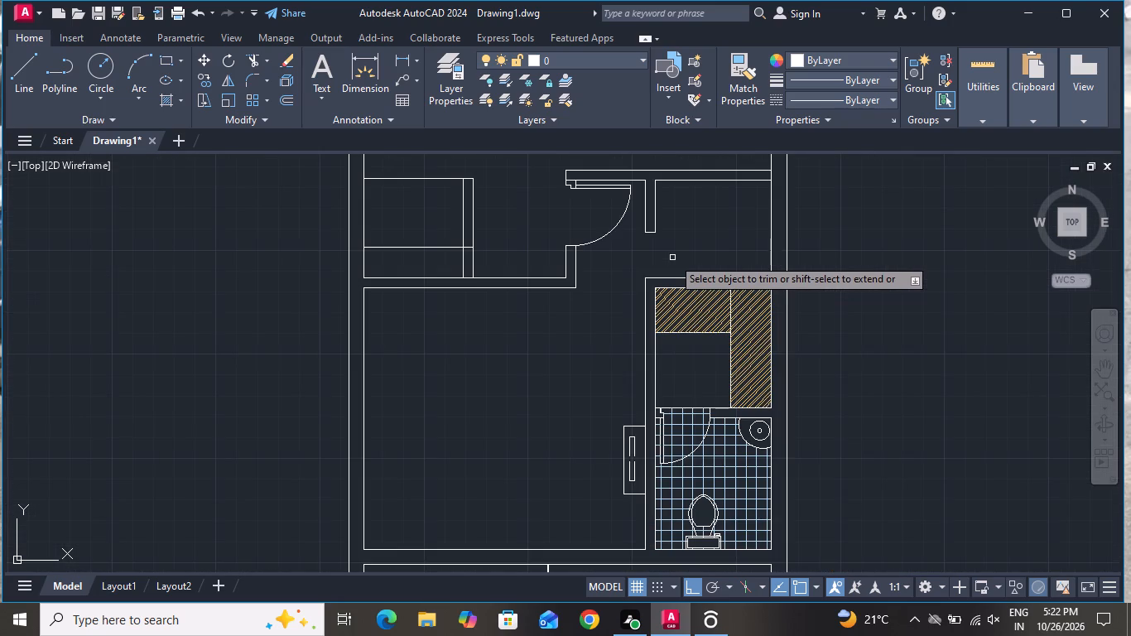
pyautogui.rightClick(672, 258)
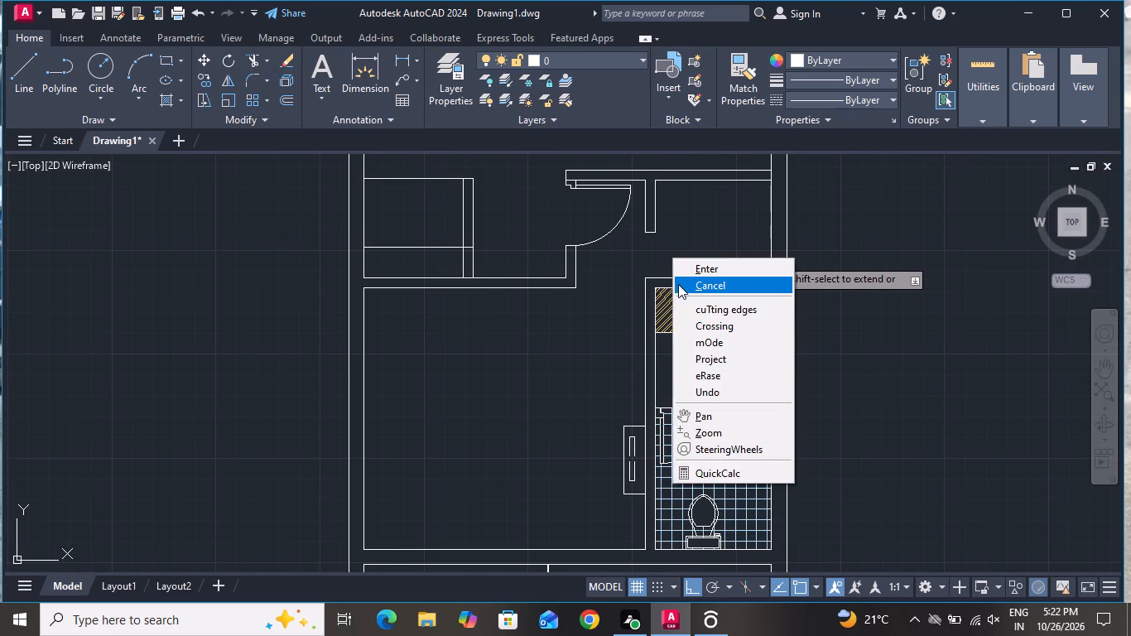
pyautogui.click(683, 281)
# Extend both lines of the short partition beside the door down to the hatched closet's wall.
pyautogui.press('e')
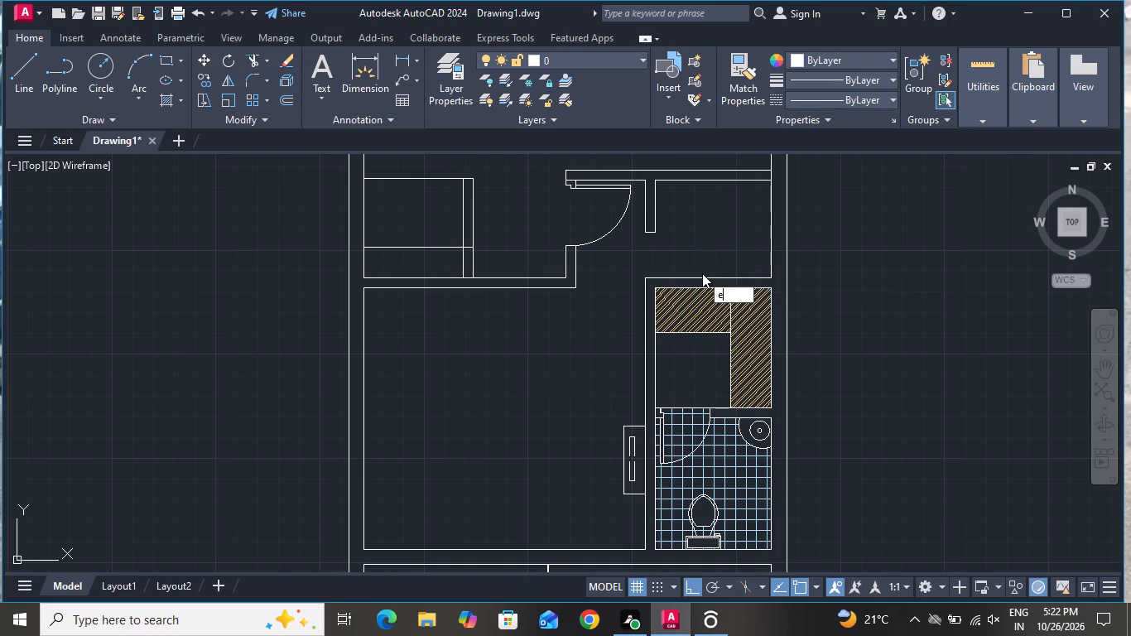
pyautogui.write('x')
pyautogui.press('space')
pyautogui.press('space')
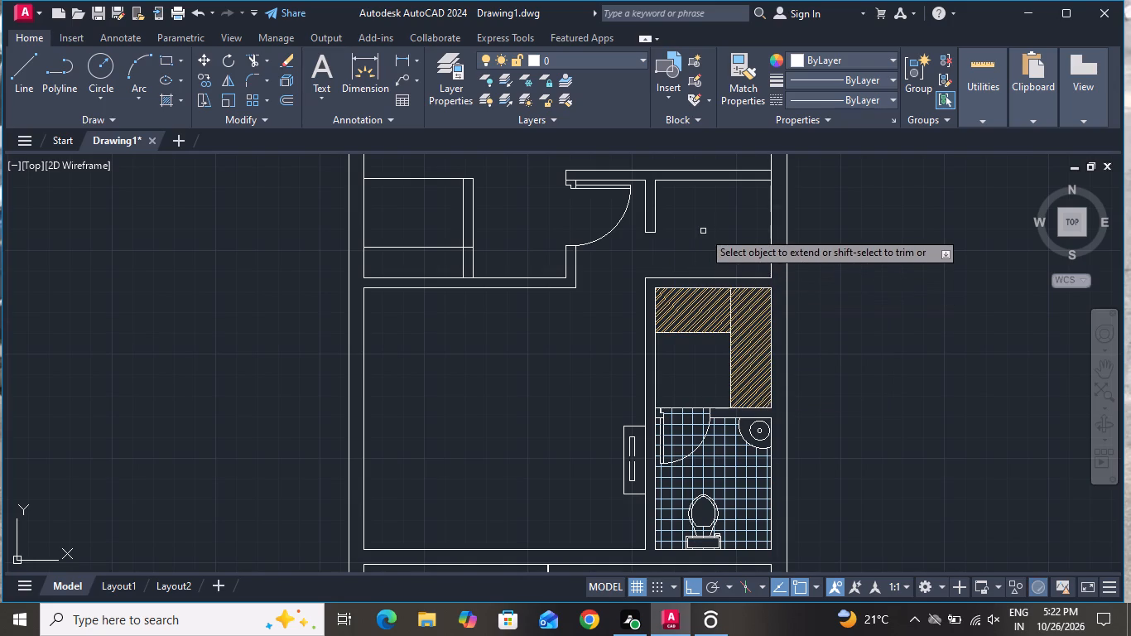
pyautogui.click(691, 205)
pyautogui.click(630, 230)
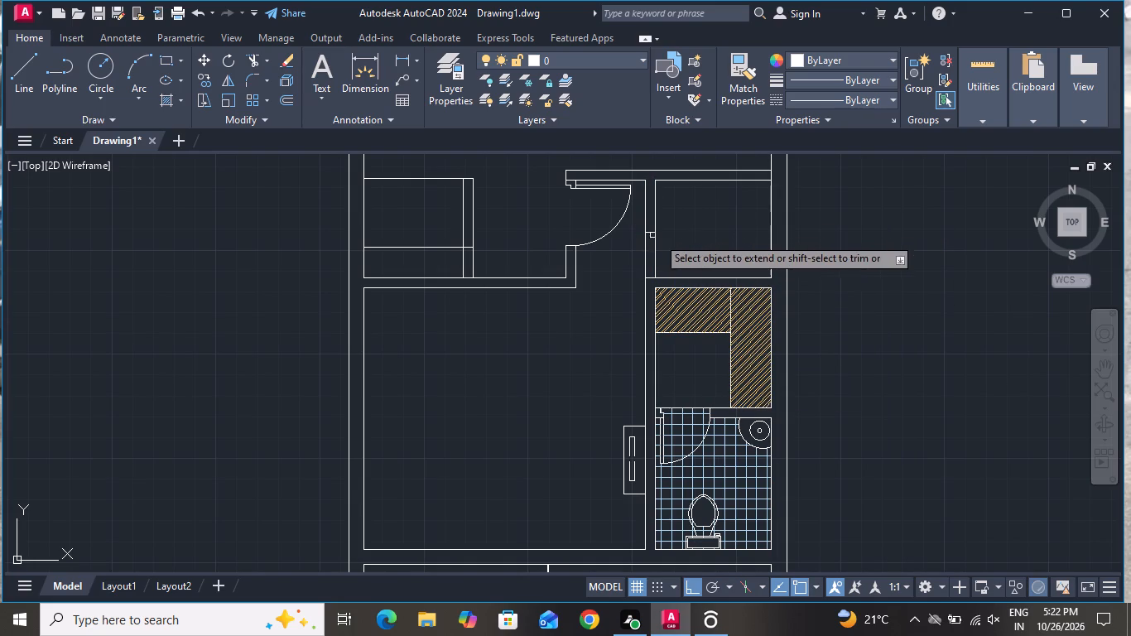
pyautogui.click(682, 253)
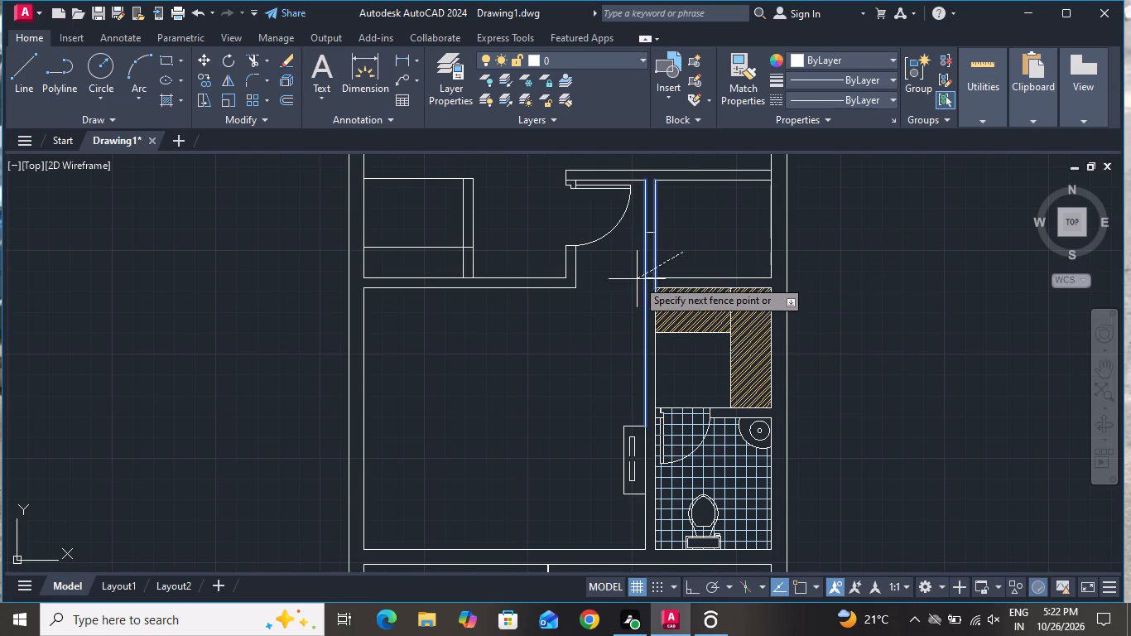
pyautogui.click(637, 279)
pyautogui.rightClick(804, 308)
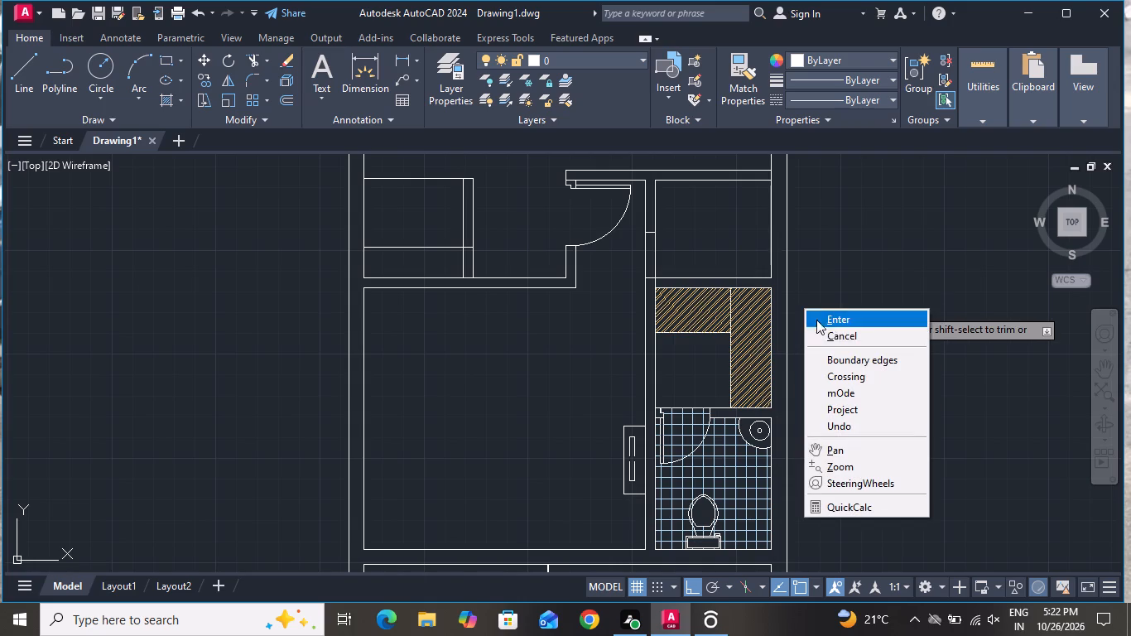
pyautogui.click(828, 336)
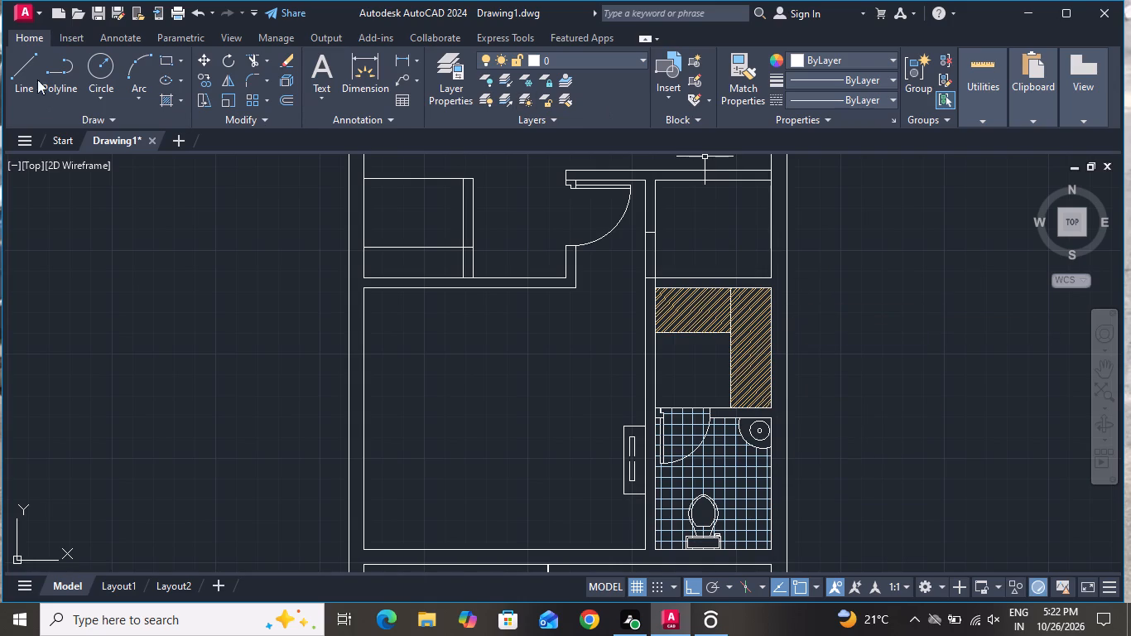
# Draw a short vertical line closing the gap between the two partition lines at the outer wall, above the hatched closet.
pyautogui.click(26, 69)
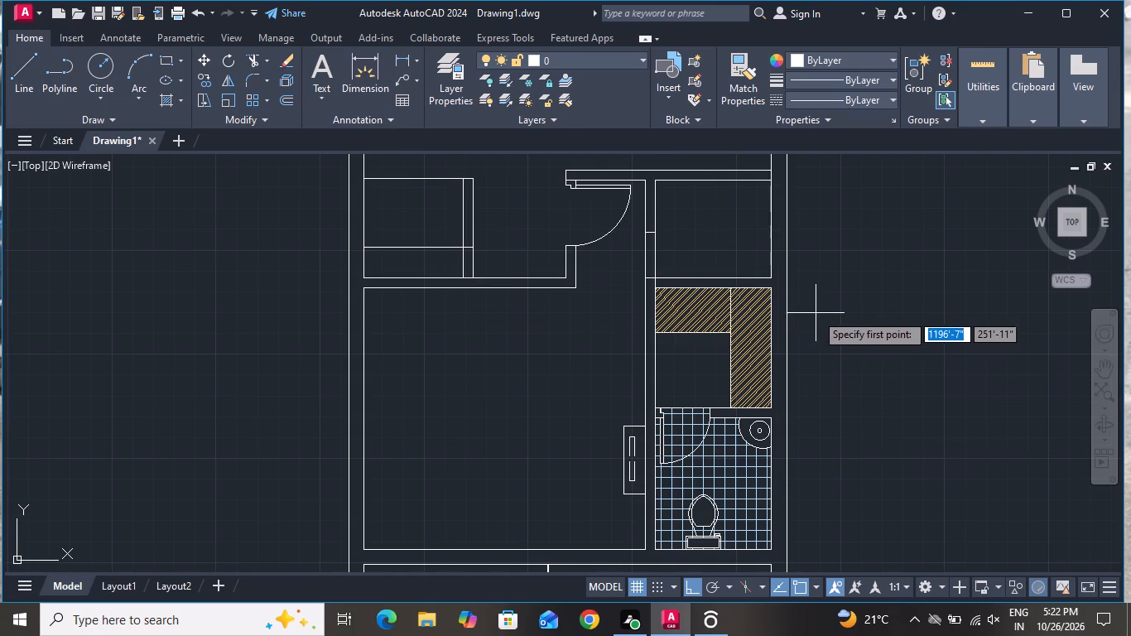
pyautogui.scroll(2, 817, 301)
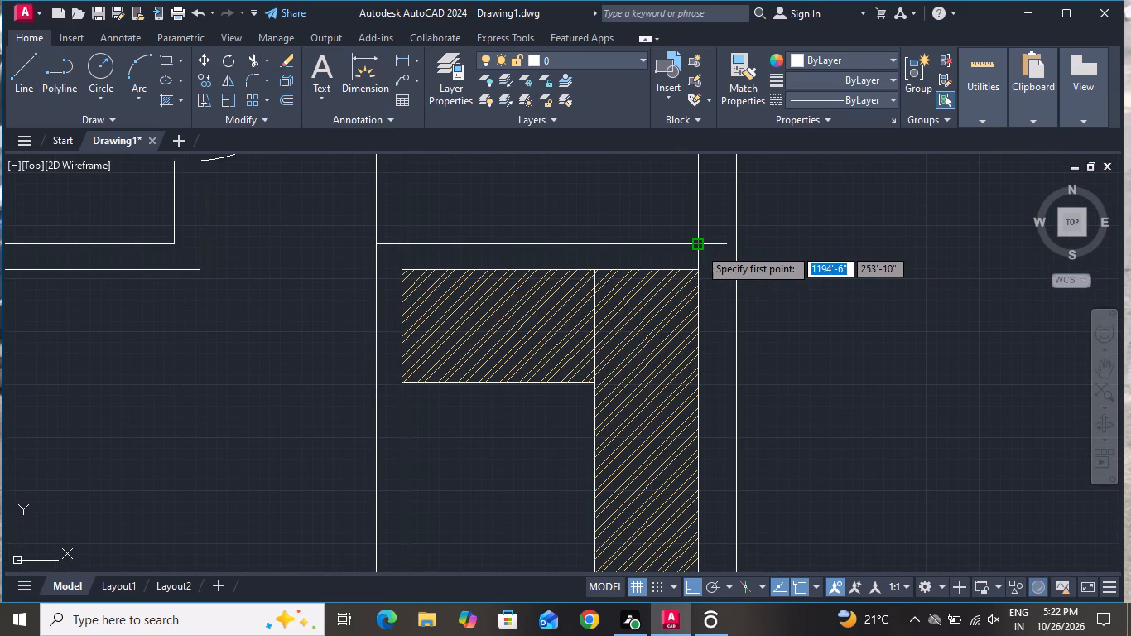
pyautogui.click(700, 247)
pyautogui.click(704, 266)
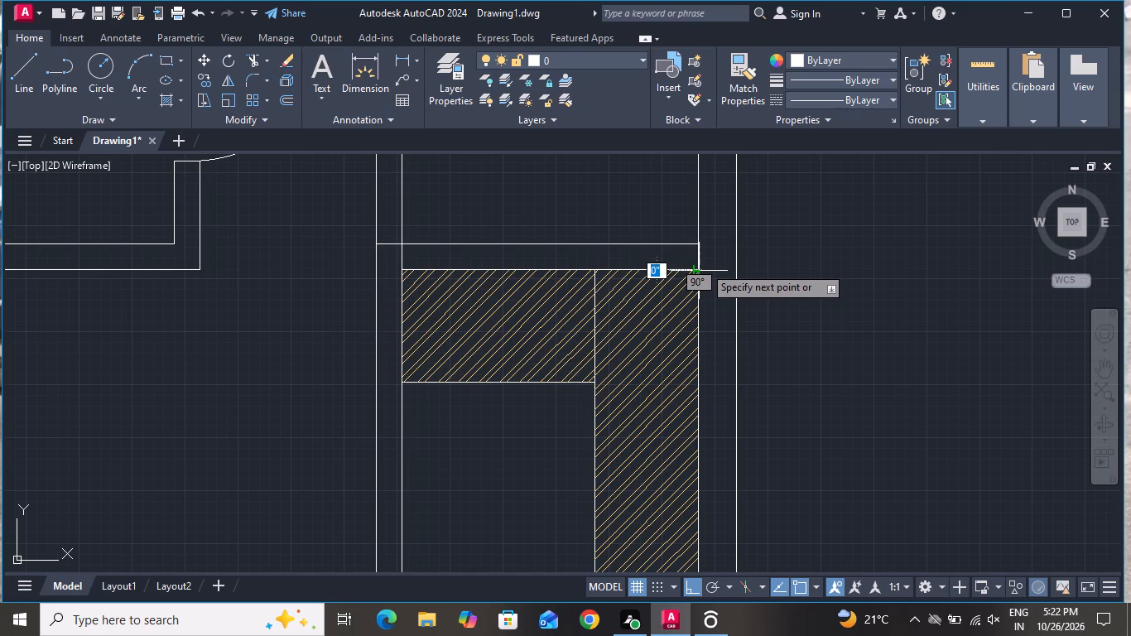
pyautogui.rightClick(704, 266)
pyautogui.click(730, 289)
# Delete the diagonal hatch and the L-shaped closet outline in the room above the lower bathroom.
pyautogui.click(668, 311)
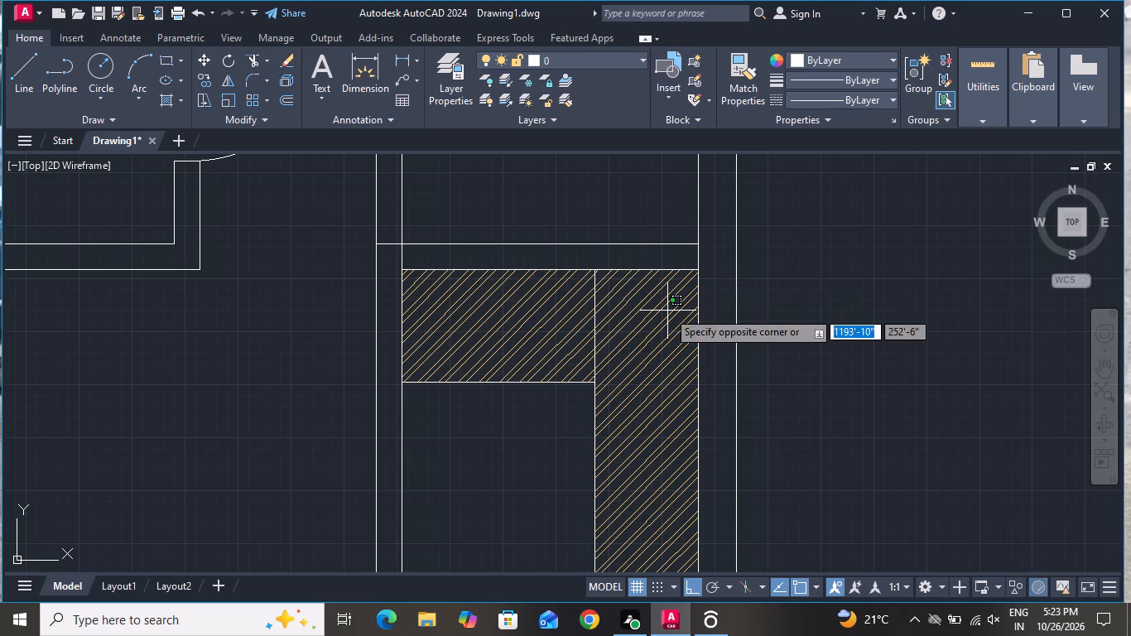
pyautogui.click(627, 323)
pyautogui.press('Delete')
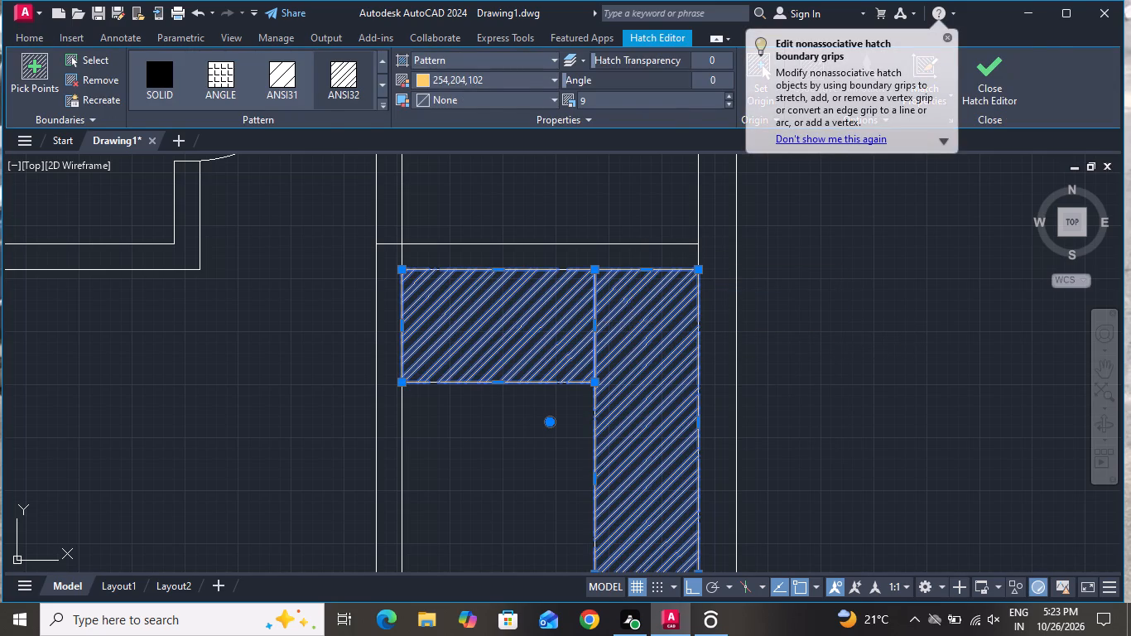
pyautogui.click(632, 322)
pyautogui.click(532, 426)
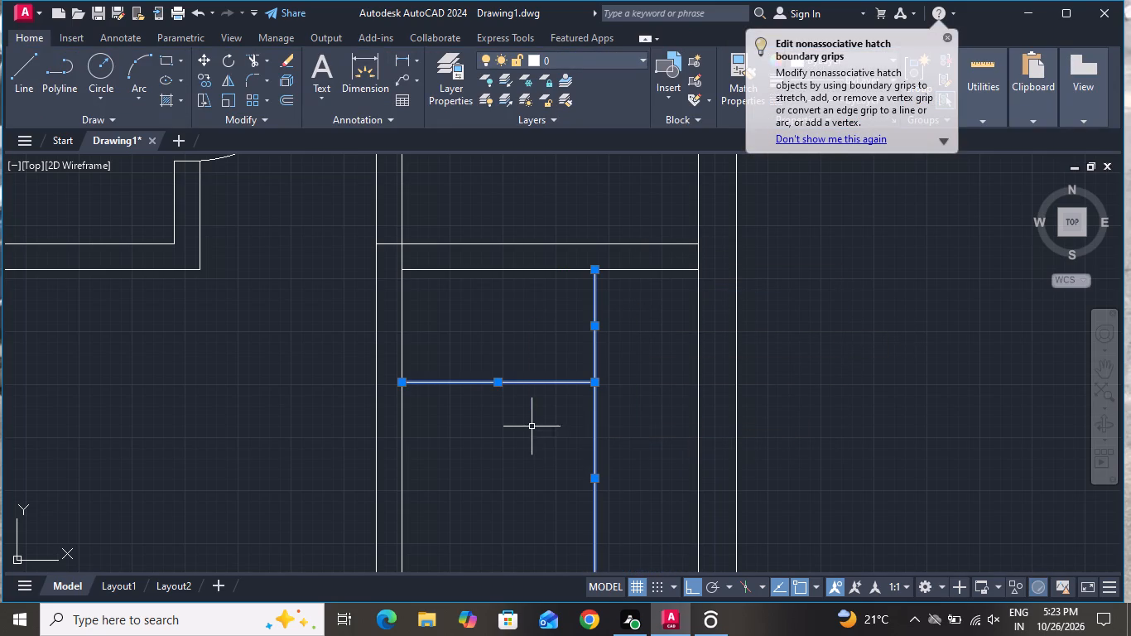
pyautogui.press('Delete')
# Trim away both horizontal partition lines between the two small rooms above the lower bathroom, merging them into one.
pyautogui.scroll(-4, 545, 423)
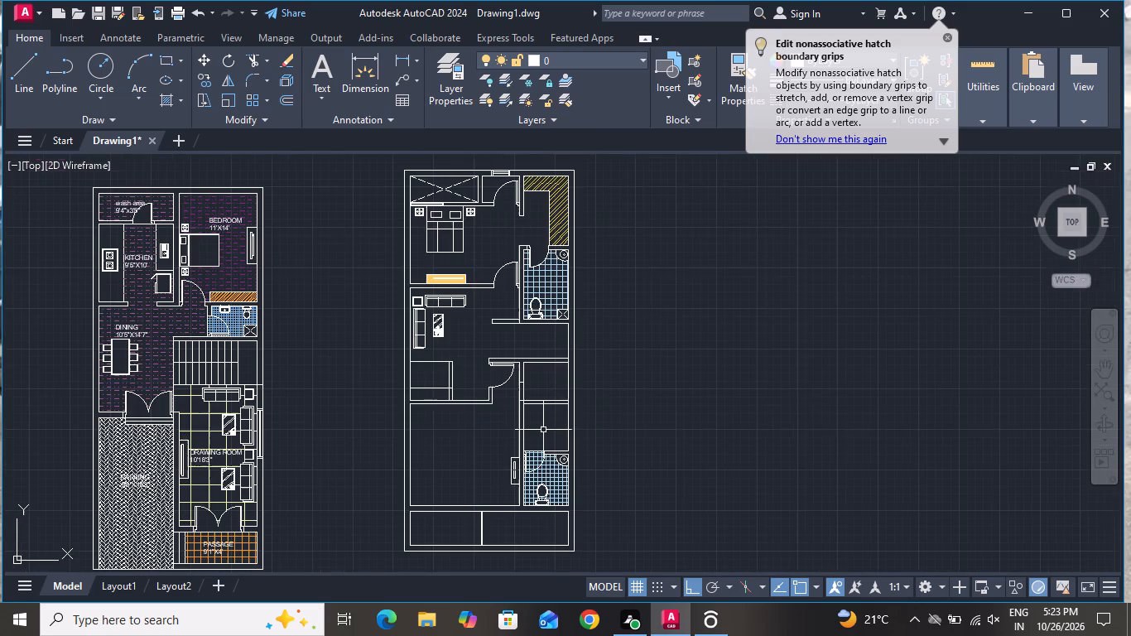
pyautogui.scroll(2, 541, 388)
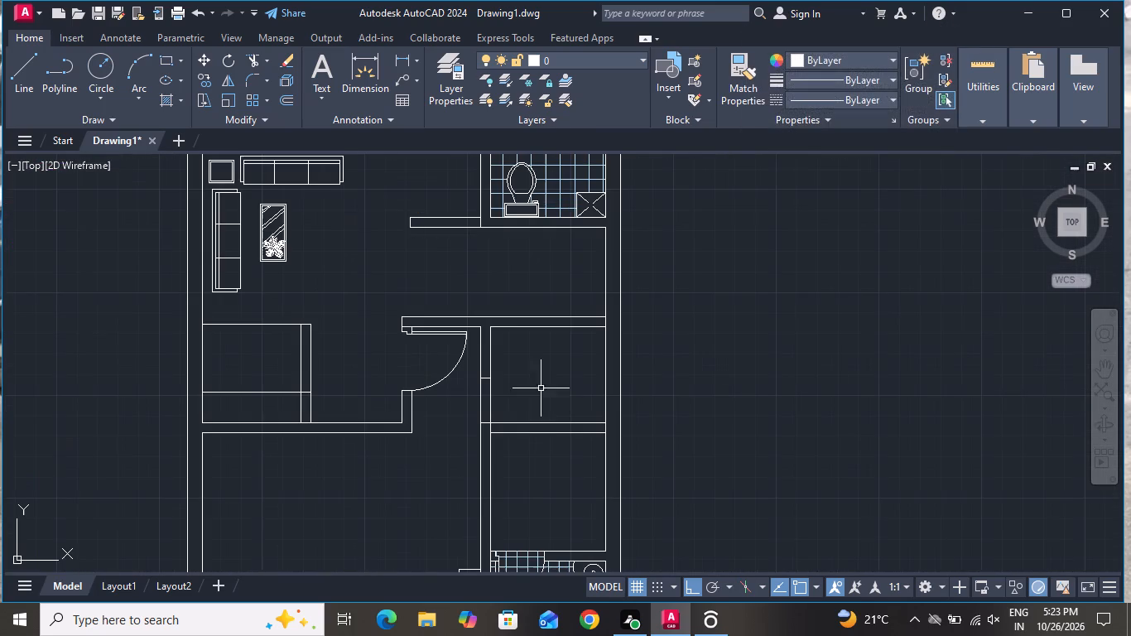
pyautogui.click(248, 51)
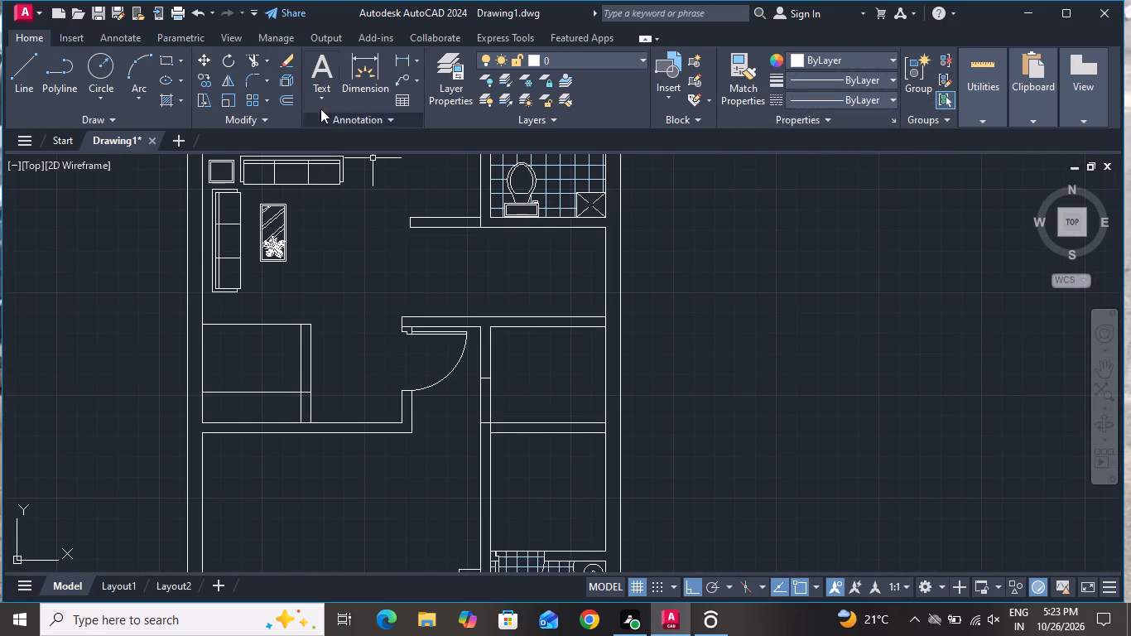
pyautogui.click(257, 59)
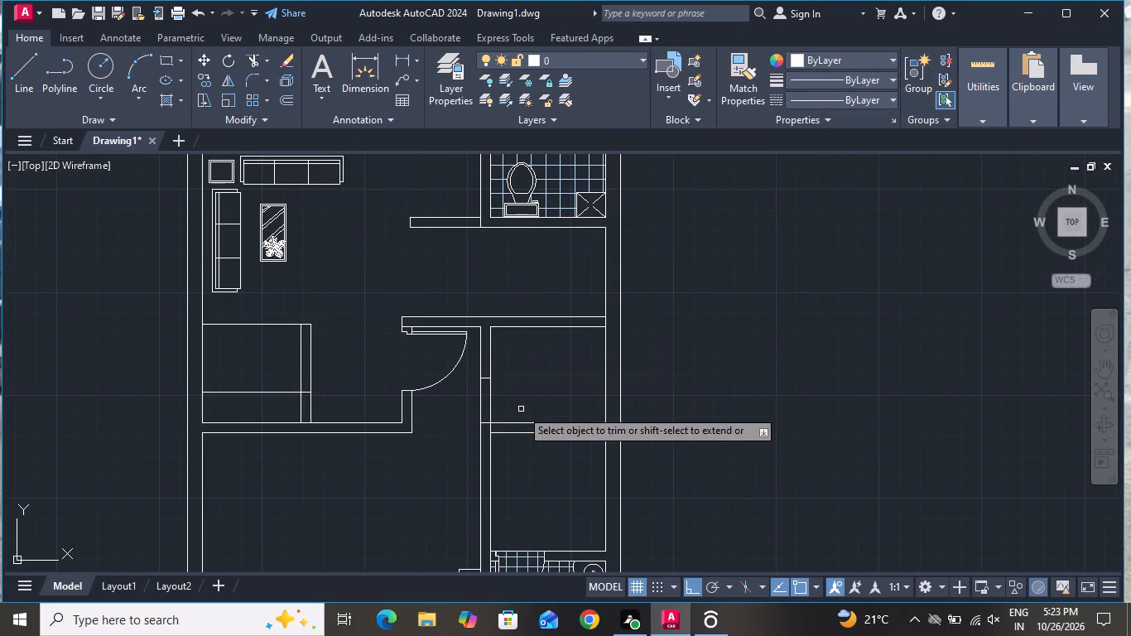
pyautogui.scroll(-1, 551, 411)
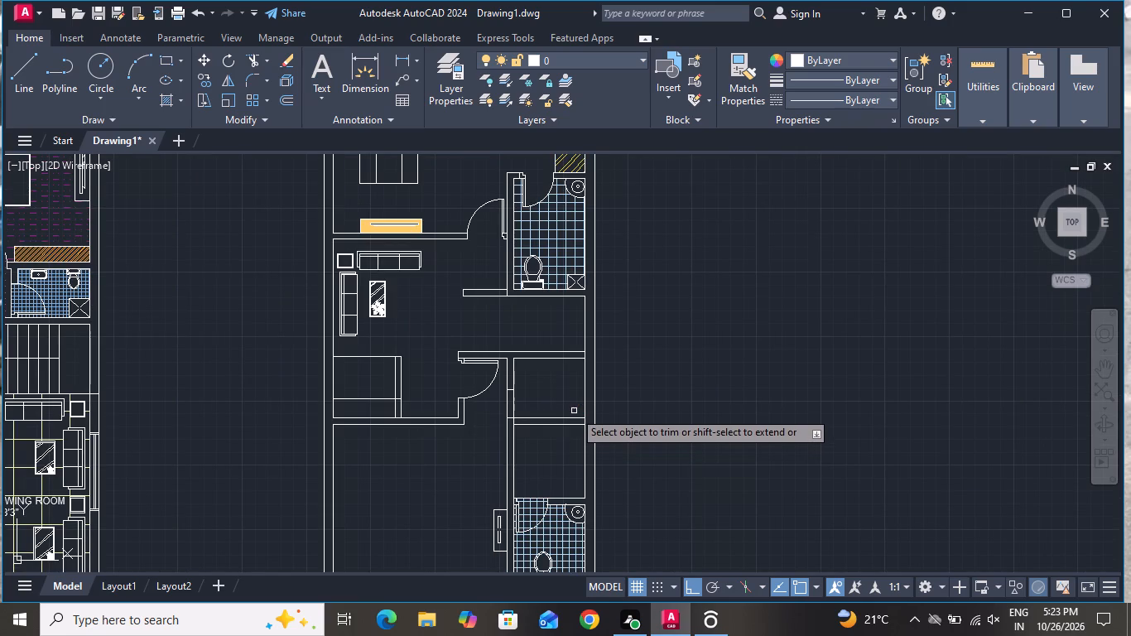
pyautogui.click(574, 411)
pyautogui.click(552, 455)
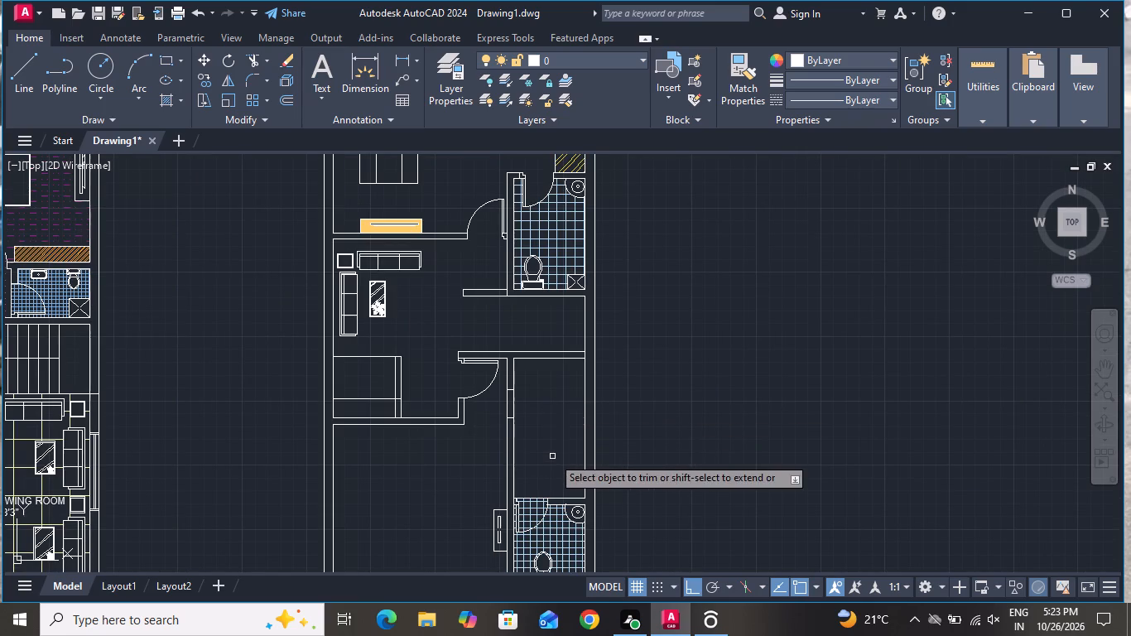
# Trim the two short leftover lines crossing inside the vertical wall beside the merged room.
pyautogui.scroll(1, 504, 375)
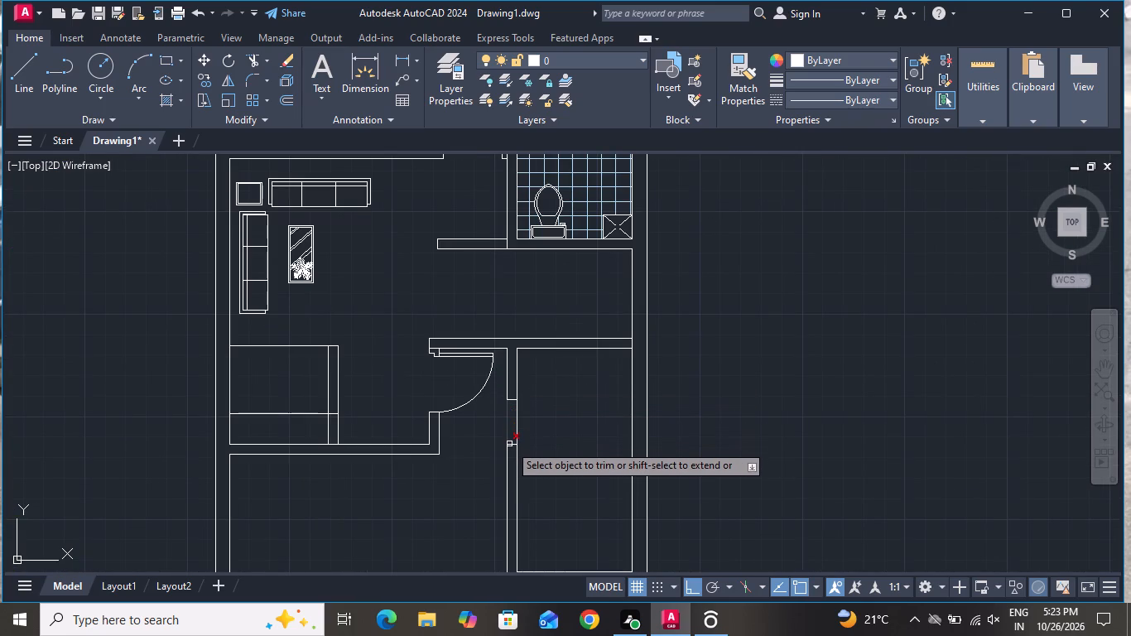
pyautogui.click(511, 445)
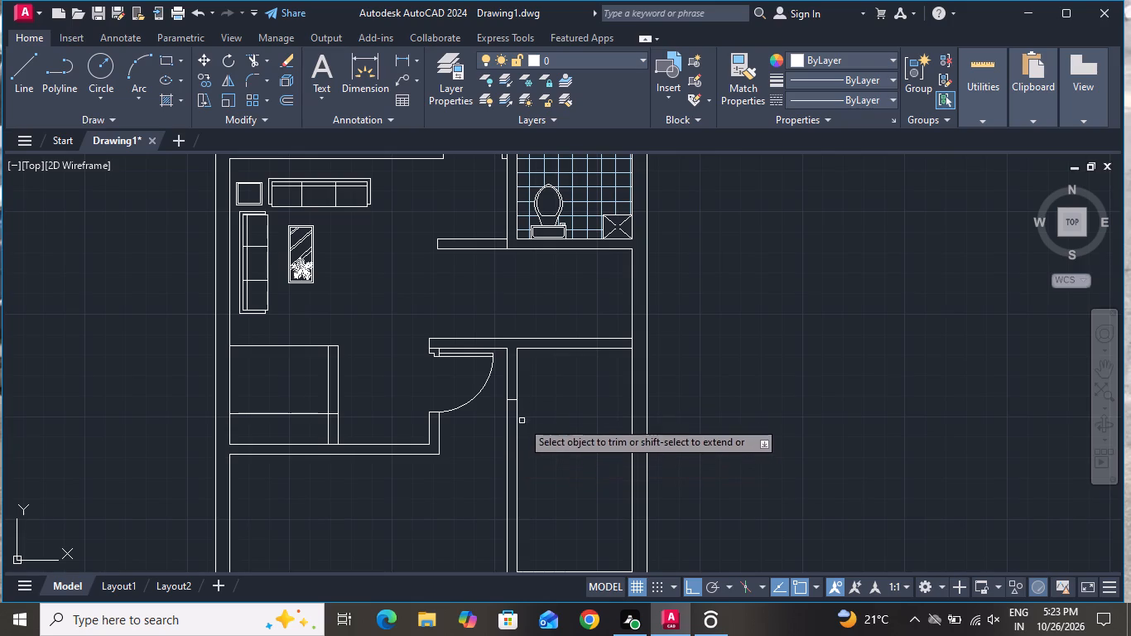
pyautogui.click(509, 397)
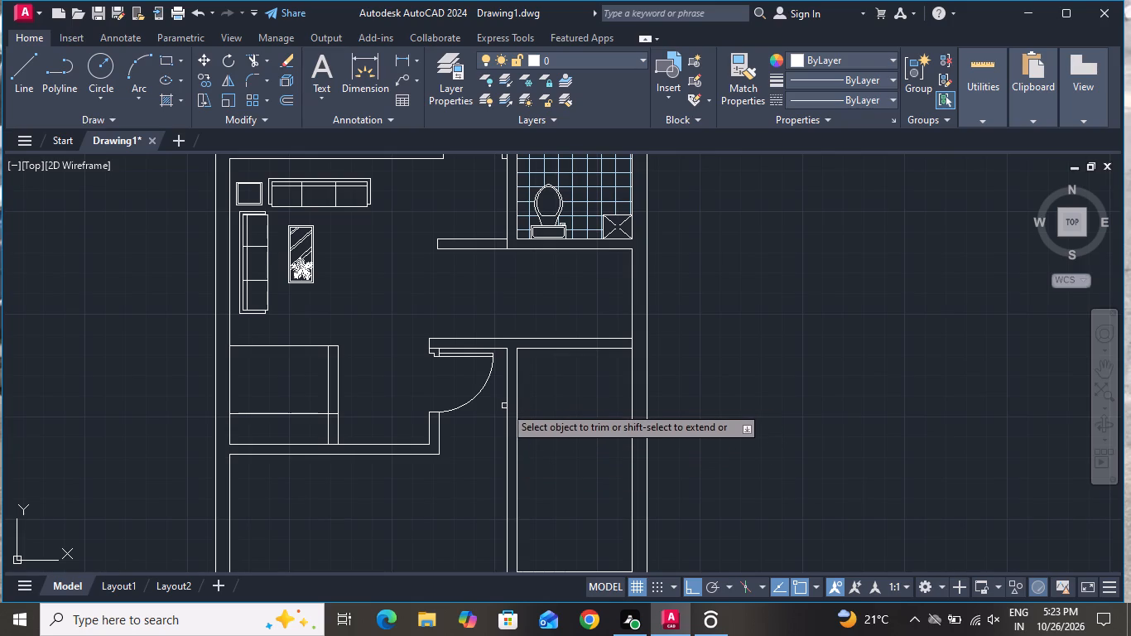
pyautogui.scroll(-1, 556, 387)
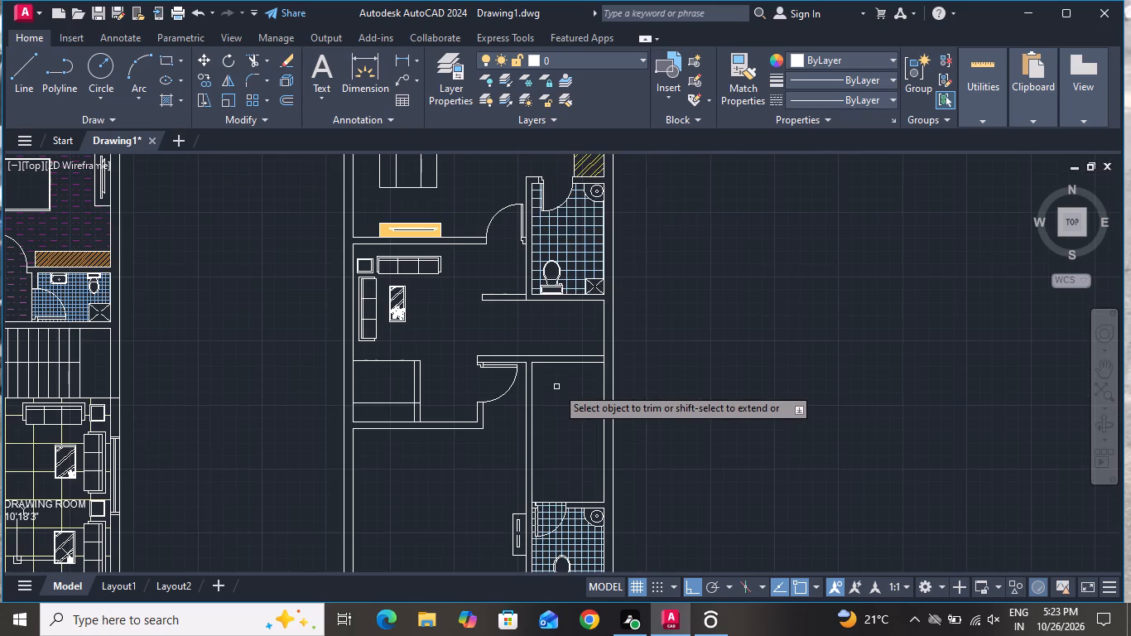
pyautogui.rightClick(556, 387)
pyautogui.click(592, 196)
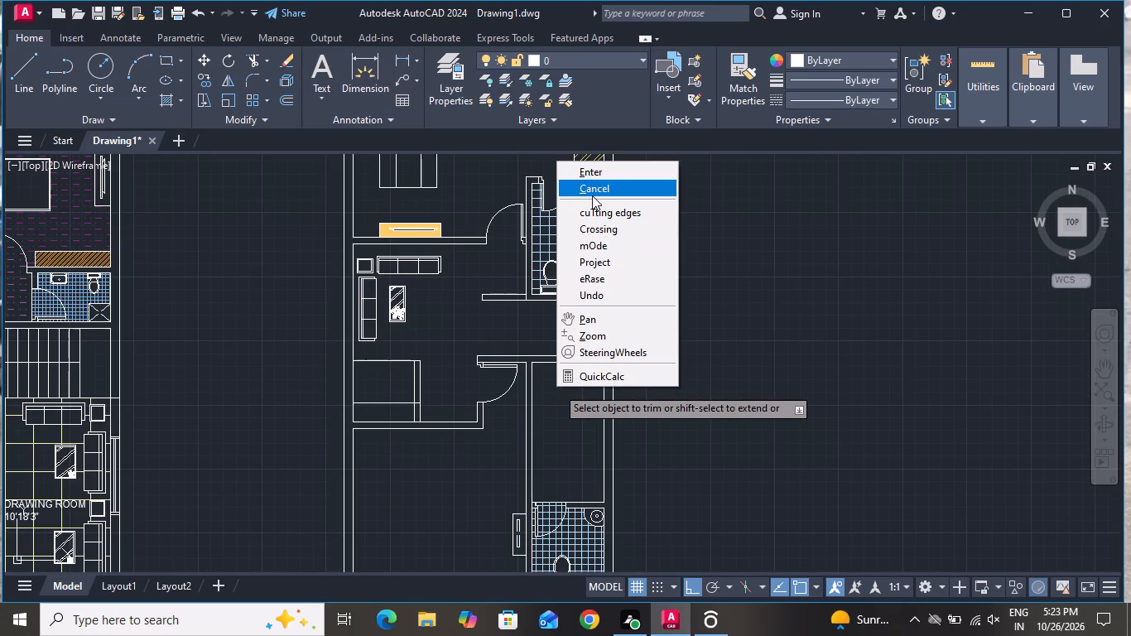
pyautogui.click(581, 193)
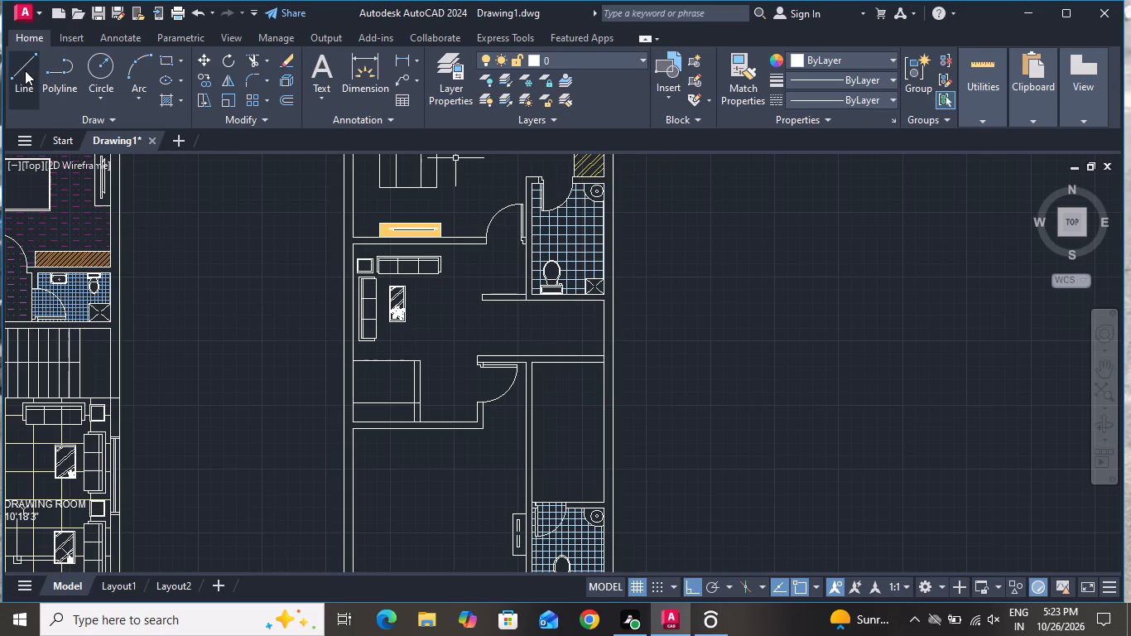
# Draw a short line about 6" long across the vertical wall, a little below the bedroom door partition.
pyautogui.click(25, 71)
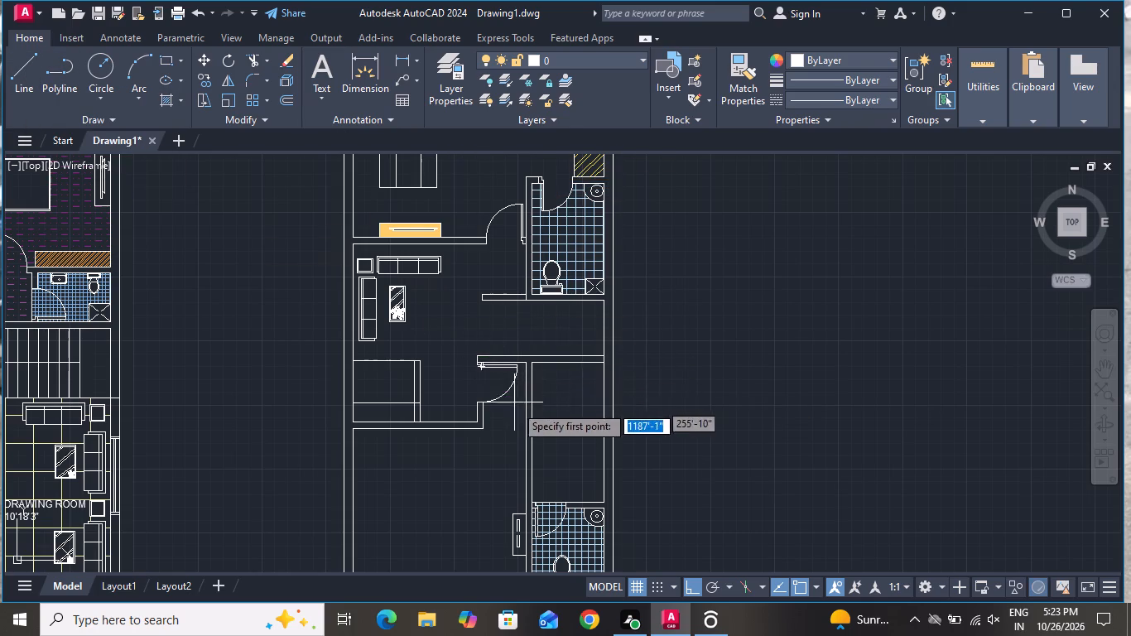
pyautogui.scroll(1, 516, 409)
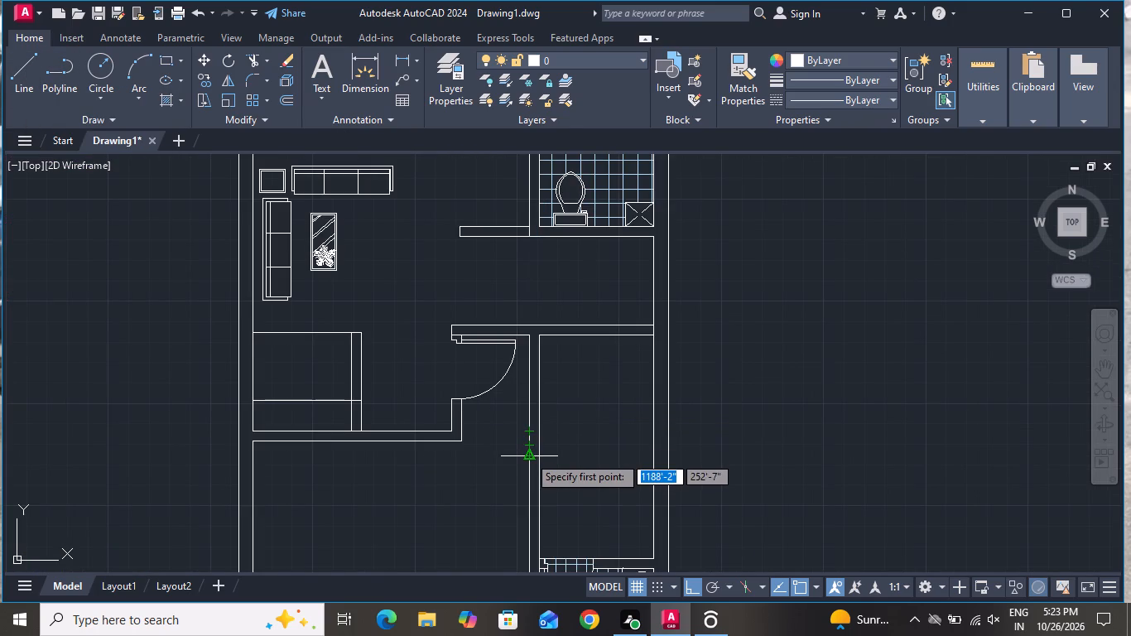
pyautogui.click(530, 467)
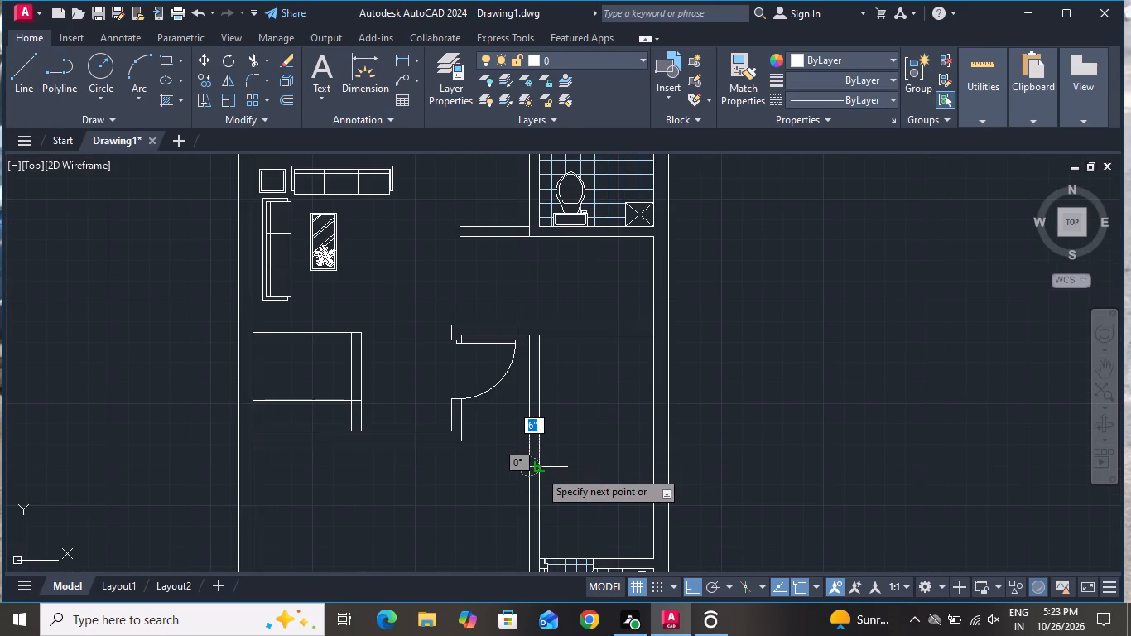
pyautogui.click(539, 470)
pyautogui.rightClick(538, 473)
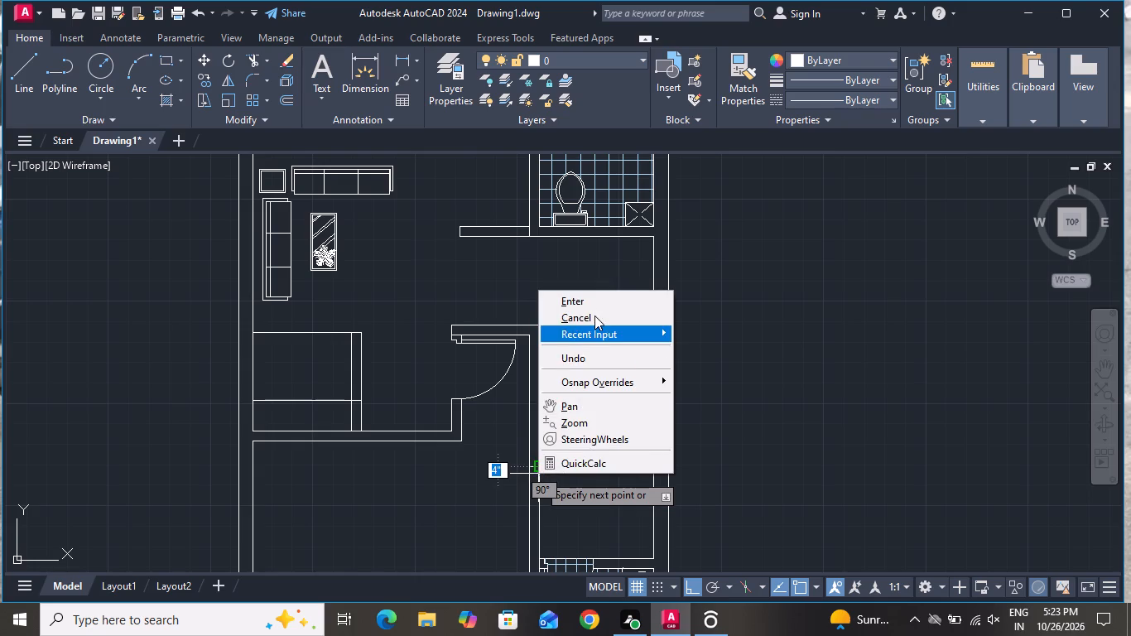
pyautogui.click(594, 316)
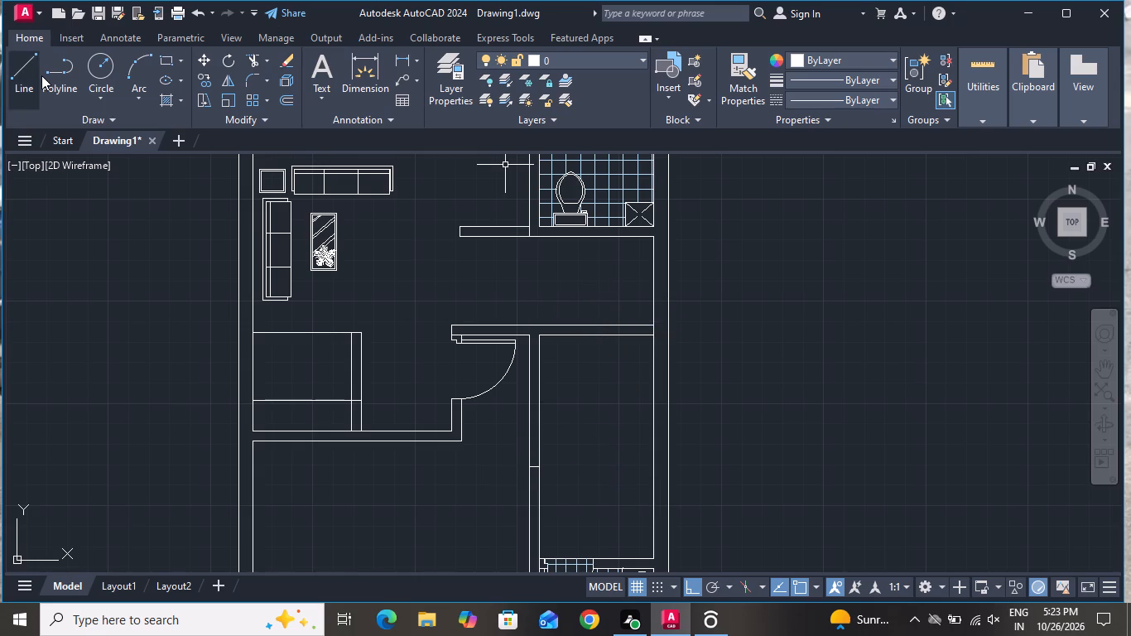
# Draw a short polyline across the same vertical wall, level with the top line of the lower bathroom's wall.
pyautogui.click(41, 75)
pyautogui.scroll(-1, 488, 339)
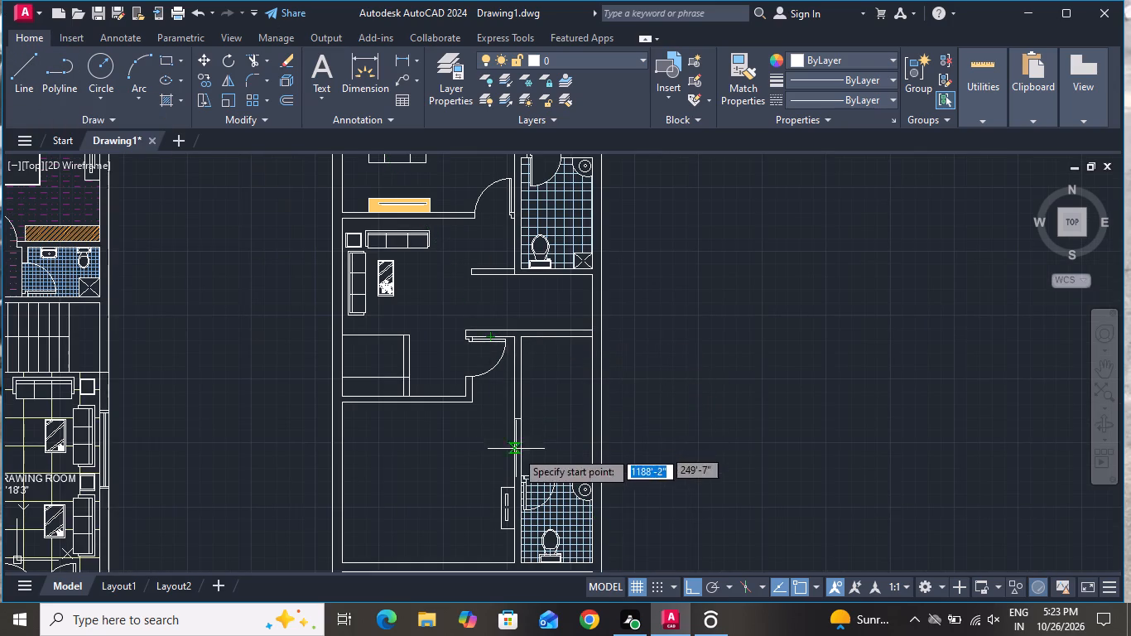
pyautogui.scroll(1, 513, 554)
pyautogui.scroll(2, 514, 447)
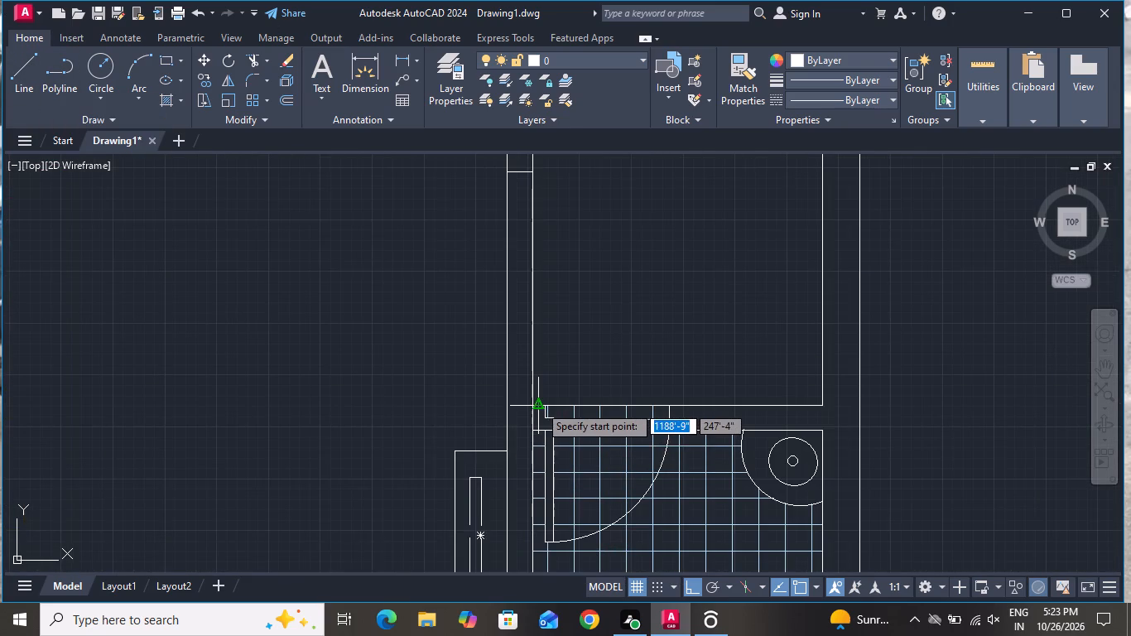
pyautogui.click(533, 407)
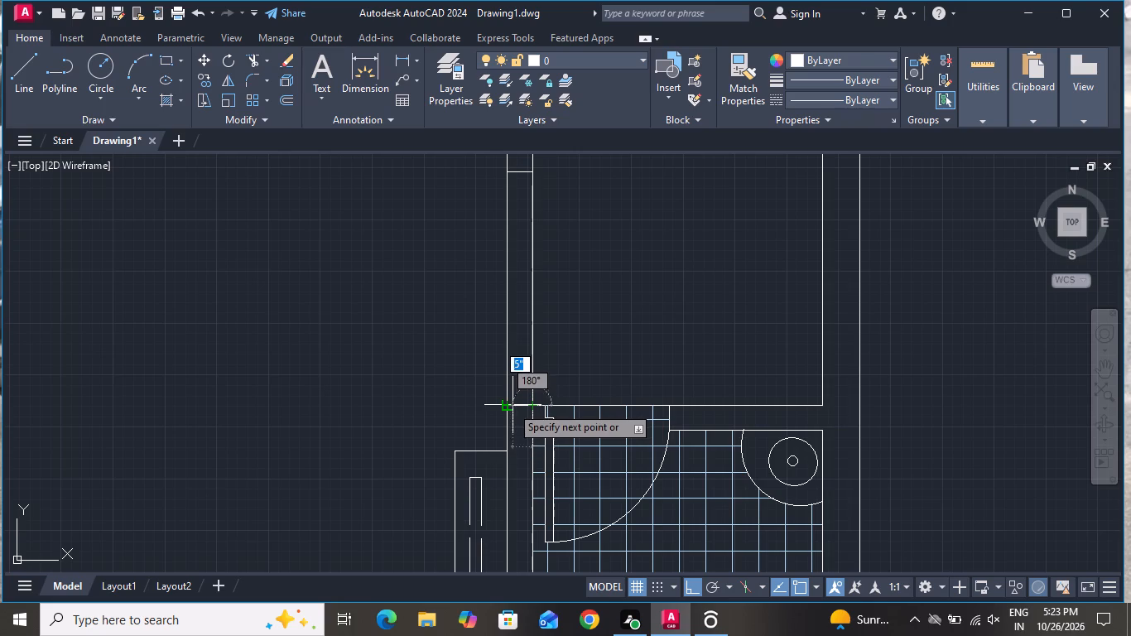
pyautogui.click(510, 406)
pyautogui.rightClick(509, 408)
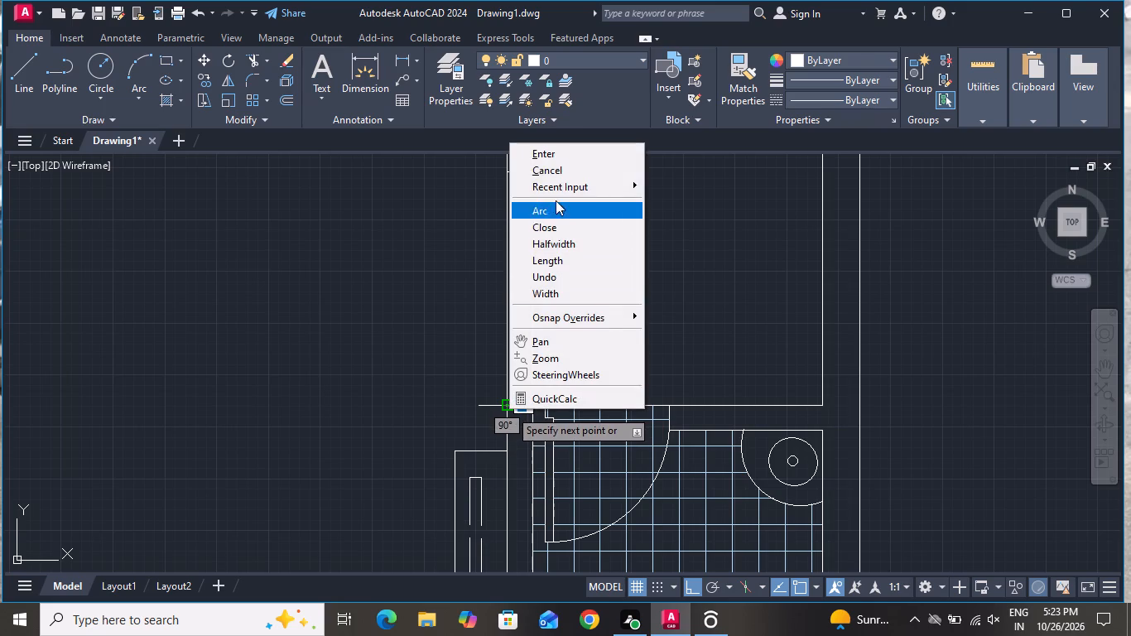
pyautogui.click(556, 169)
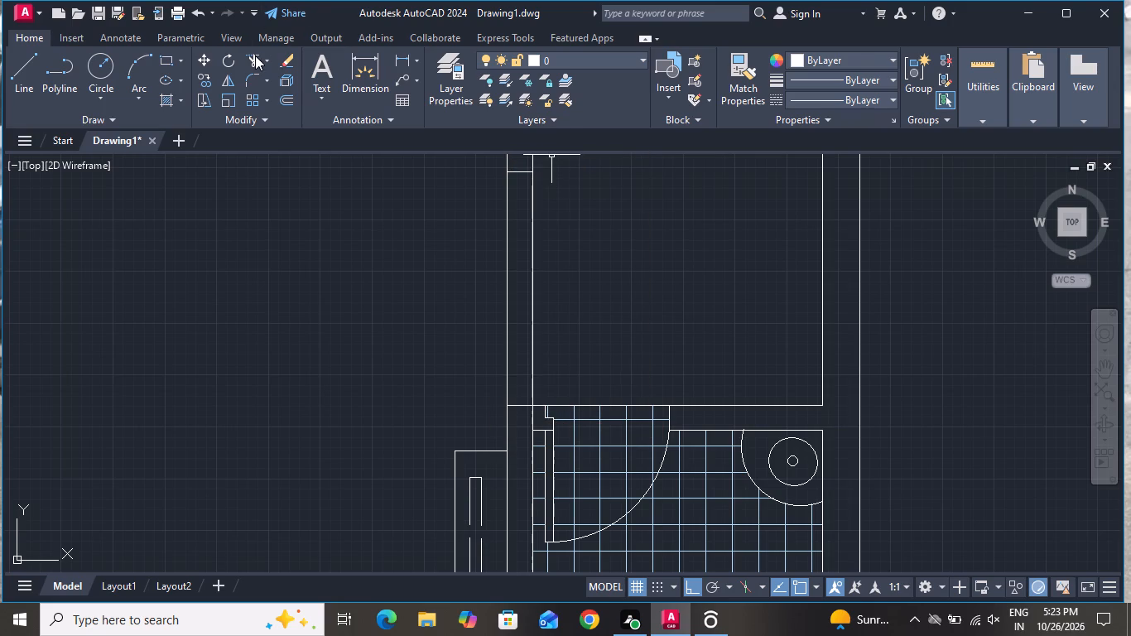
# Trim both vertical wall lines between the two short cross lines, opening a passage from the bedroom into the merged room.
pyautogui.click(255, 55)
pyautogui.click(543, 298)
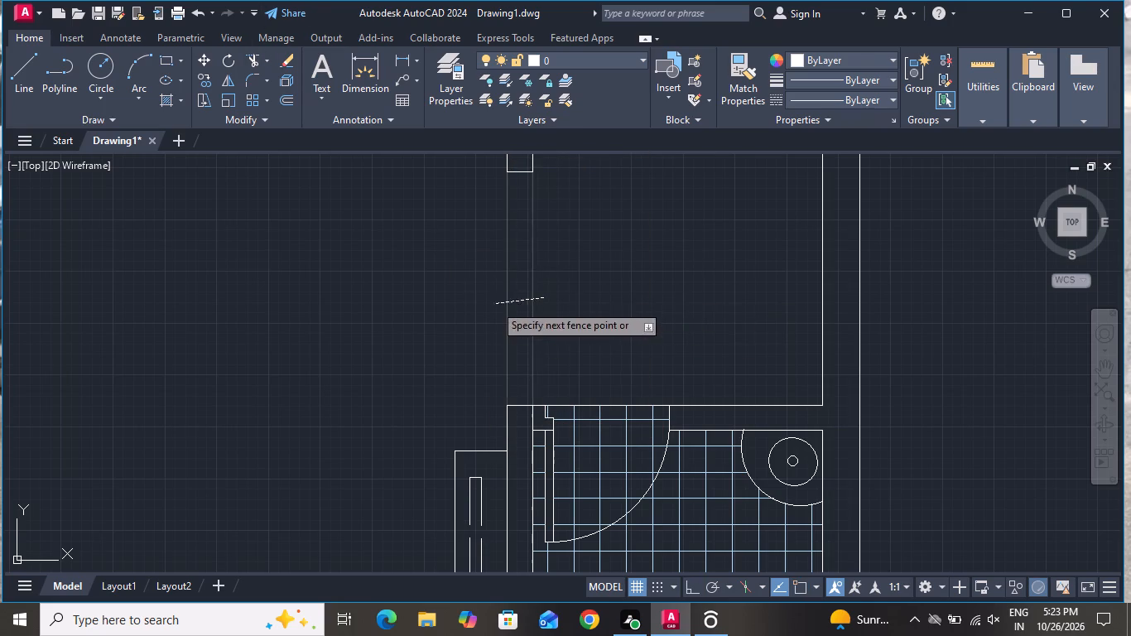
pyautogui.click(494, 304)
pyautogui.scroll(-2, 508, 373)
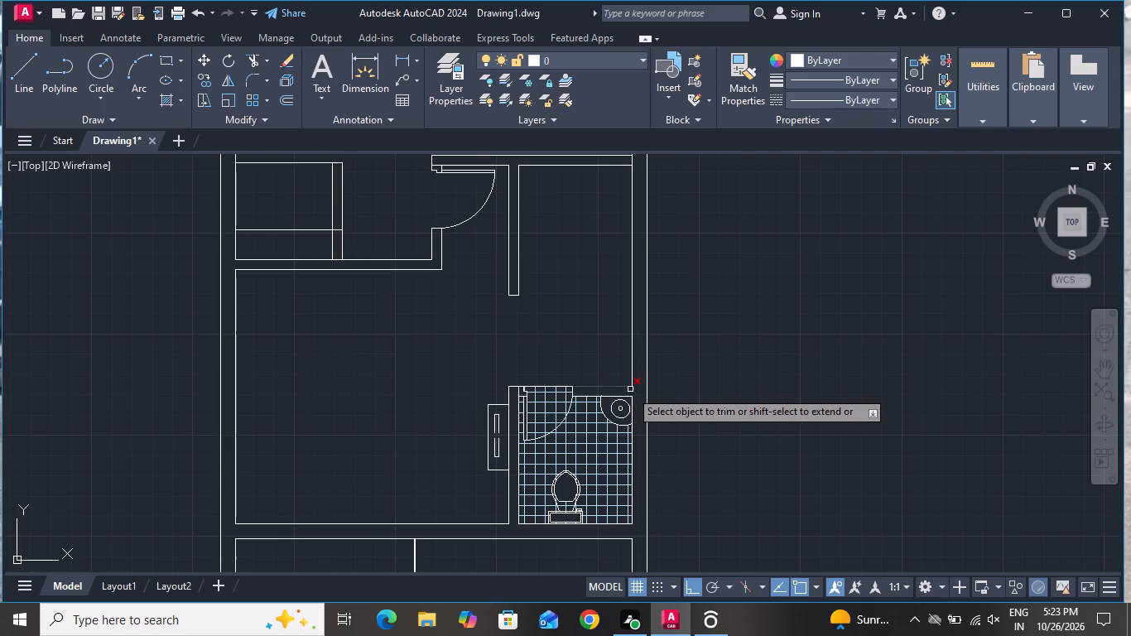
pyautogui.scroll(-1, 633, 394)
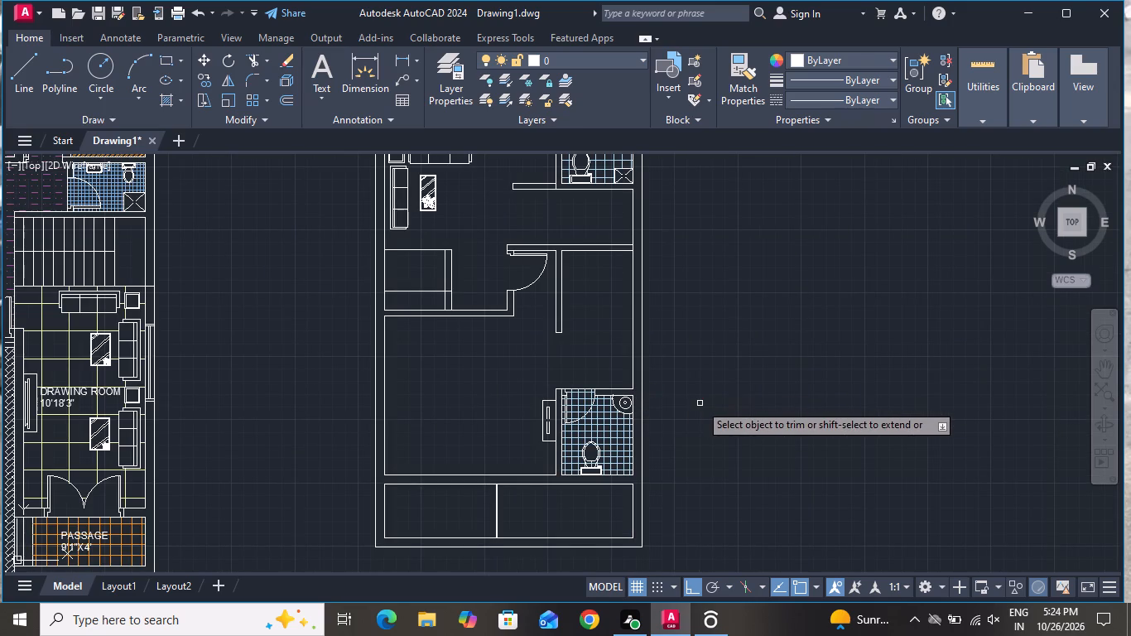
pyautogui.rightClick(709, 374)
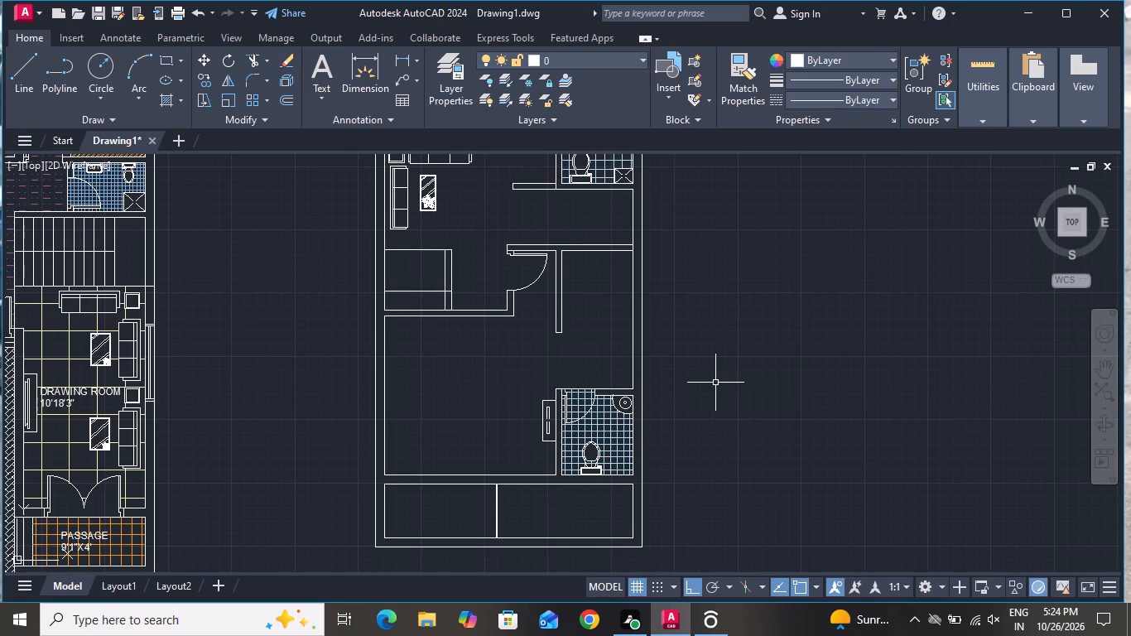
pyautogui.rightClick(768, 416)
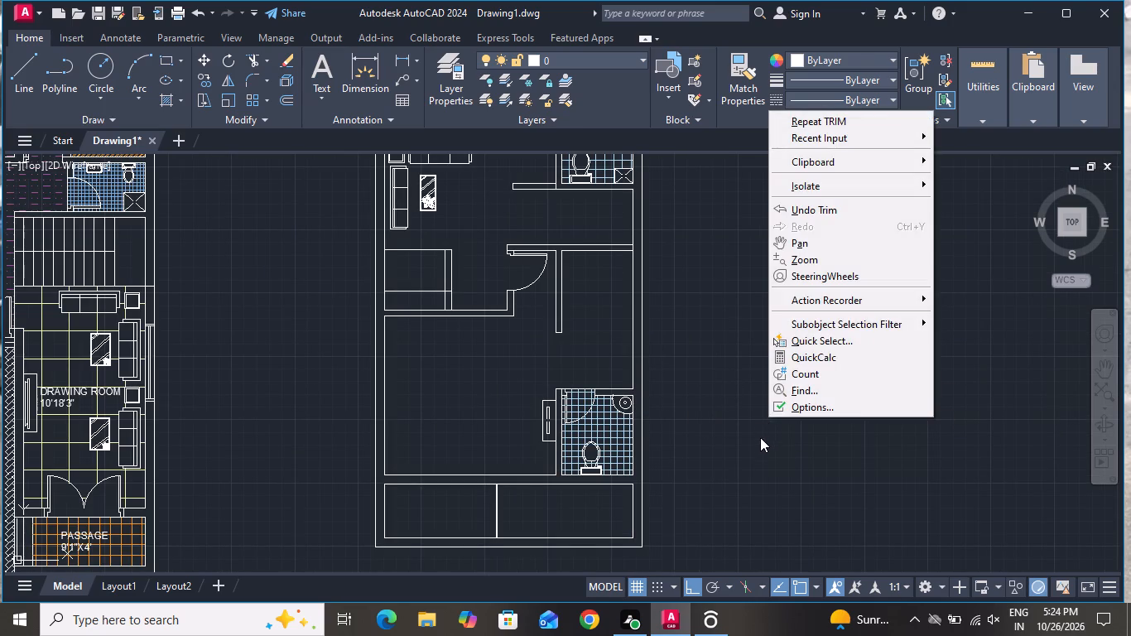
pyautogui.click(765, 444)
pyautogui.click(753, 483)
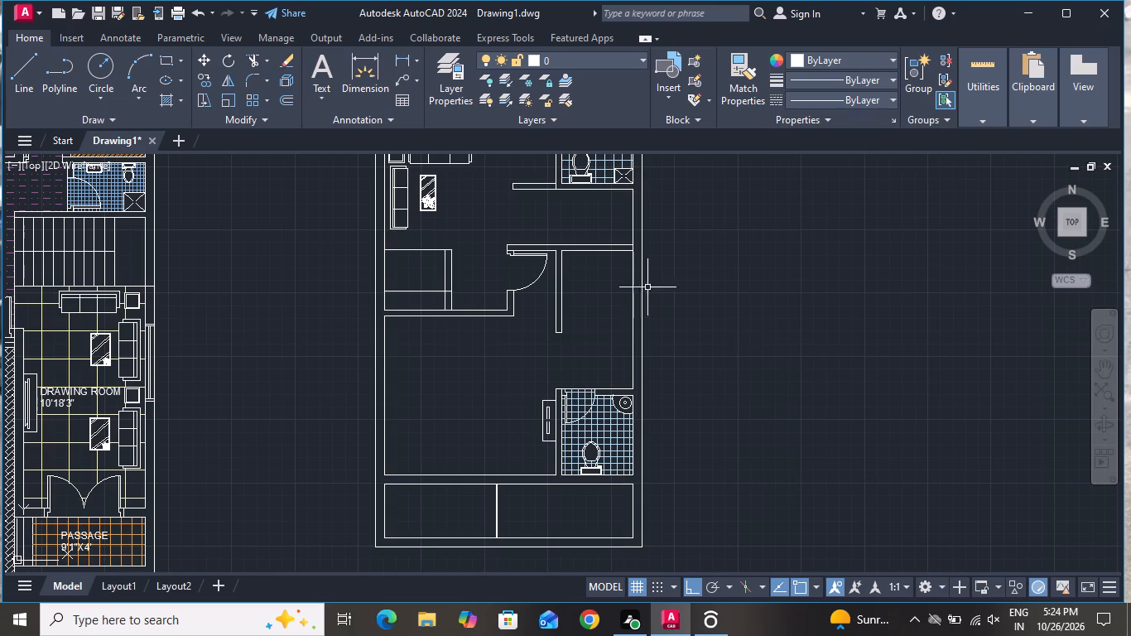
# Draw the closet's L-shaped outline about 3'-6" across from the vertical wall and 8'-8" down to the lower bathroom's wall.
pyautogui.click(25, 60)
pyautogui.scroll(1, 590, 270)
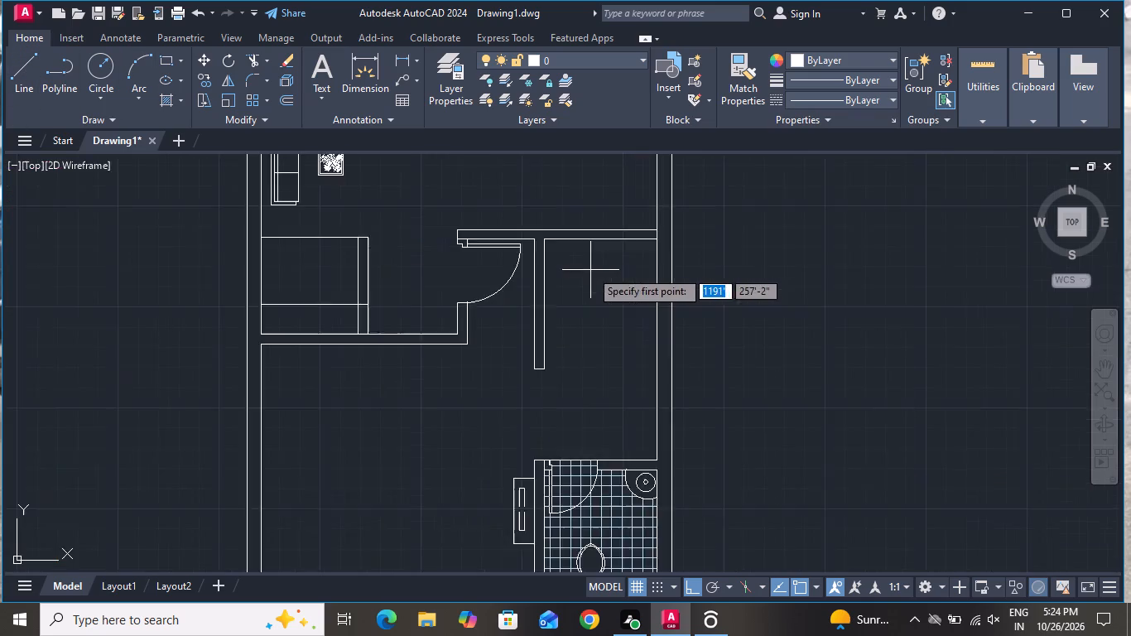
pyautogui.scroll(1, 590, 270)
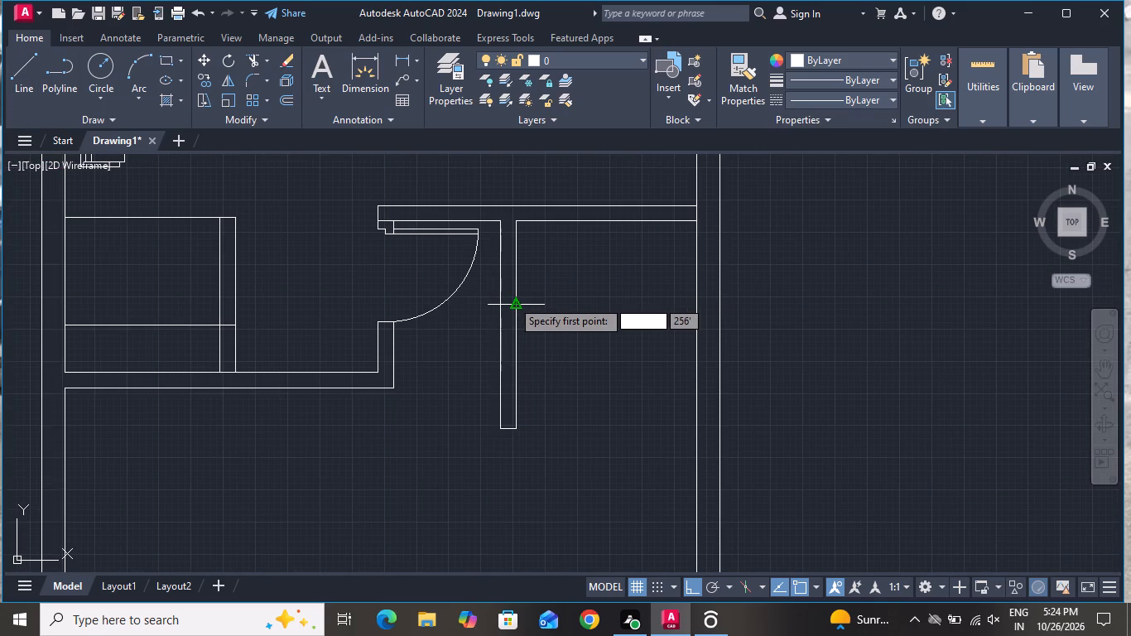
pyautogui.click(512, 300)
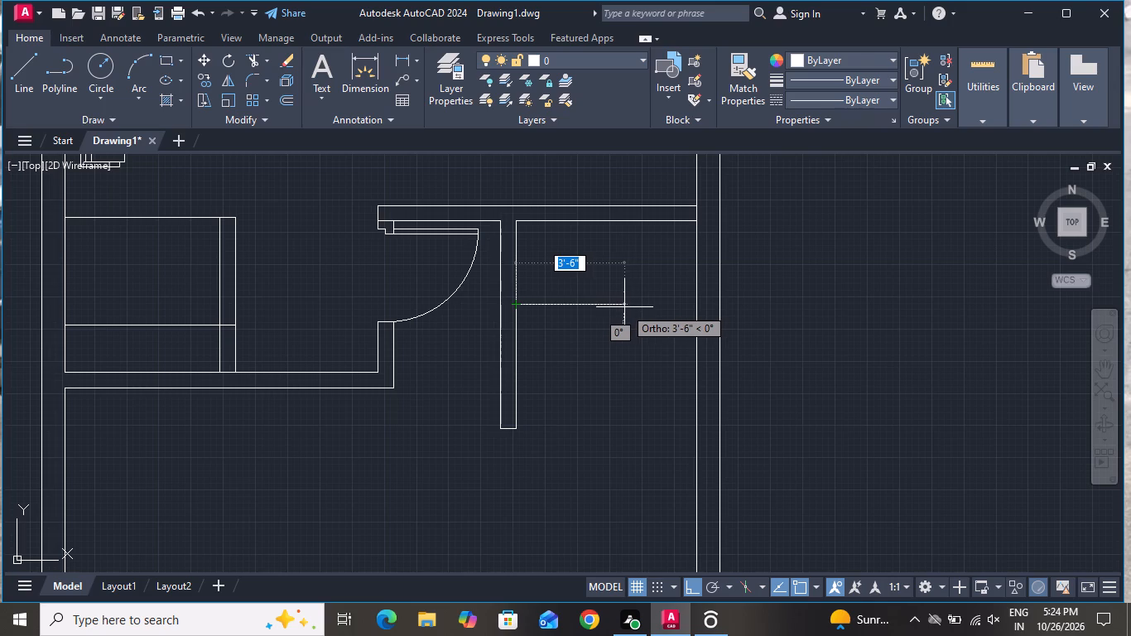
pyautogui.click(621, 307)
pyautogui.scroll(-2, 646, 354)
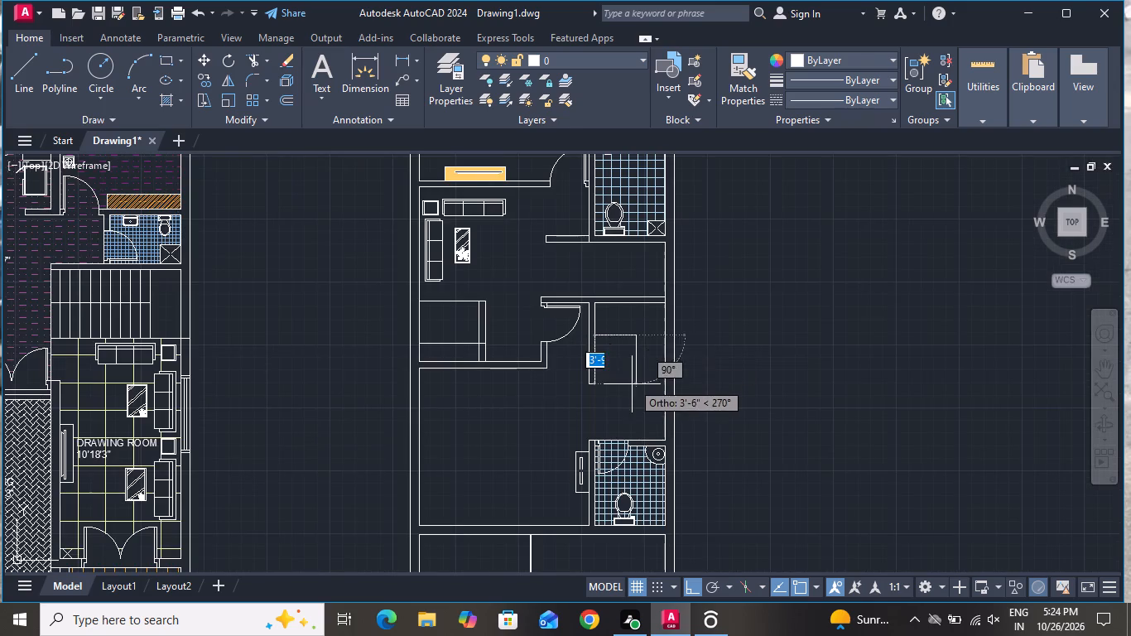
pyautogui.scroll(4, 633, 426)
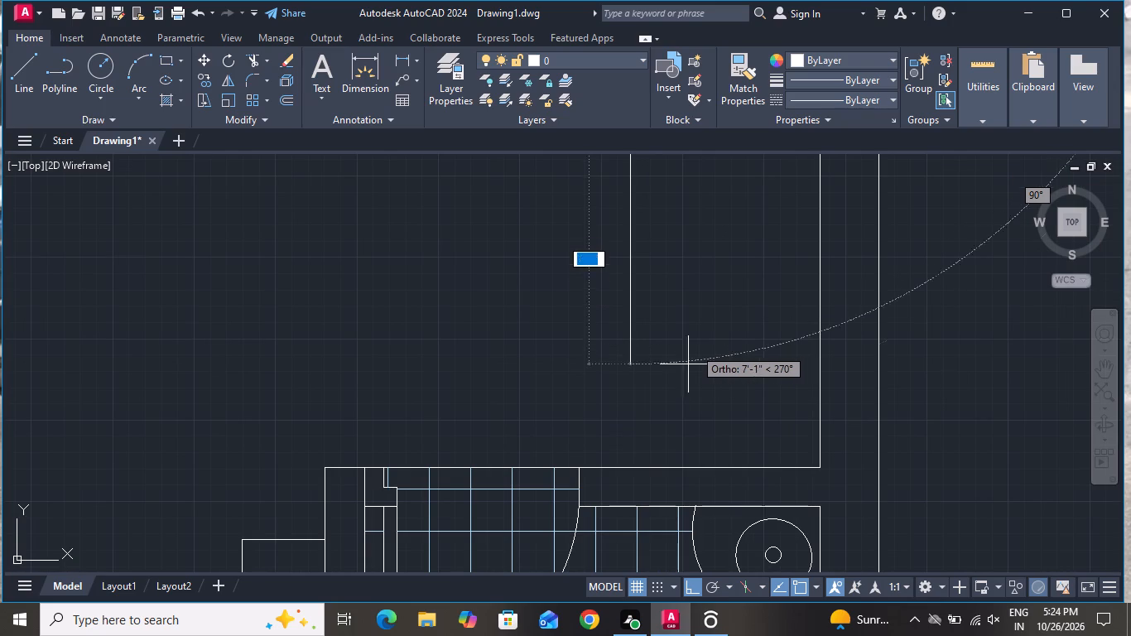
pyautogui.click(631, 465)
pyautogui.rightClick(631, 466)
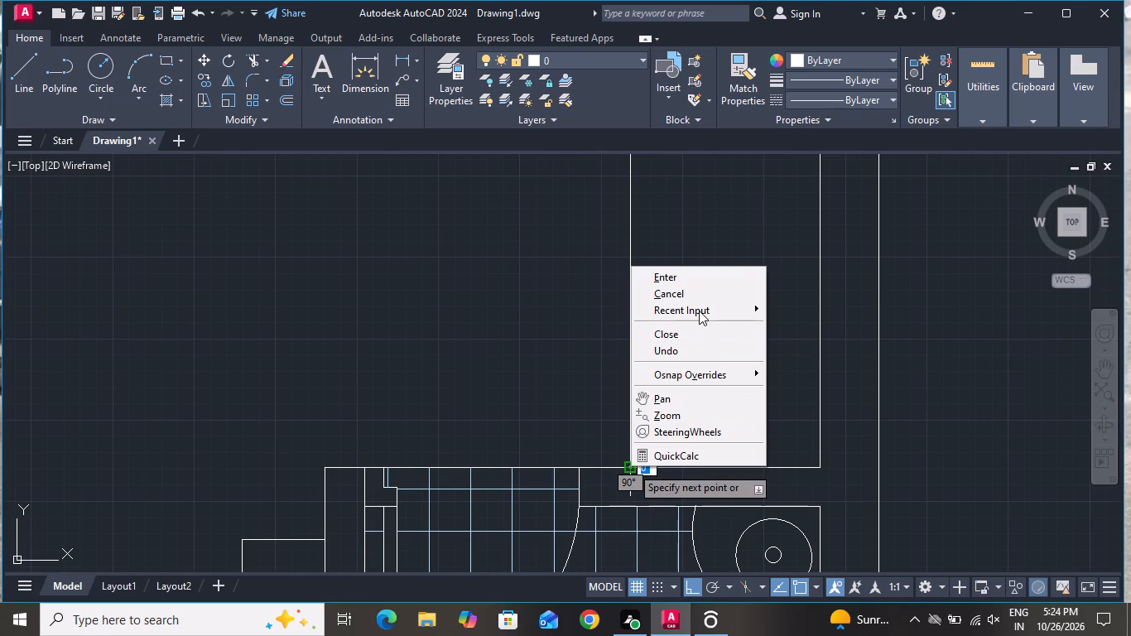
pyautogui.click(699, 310)
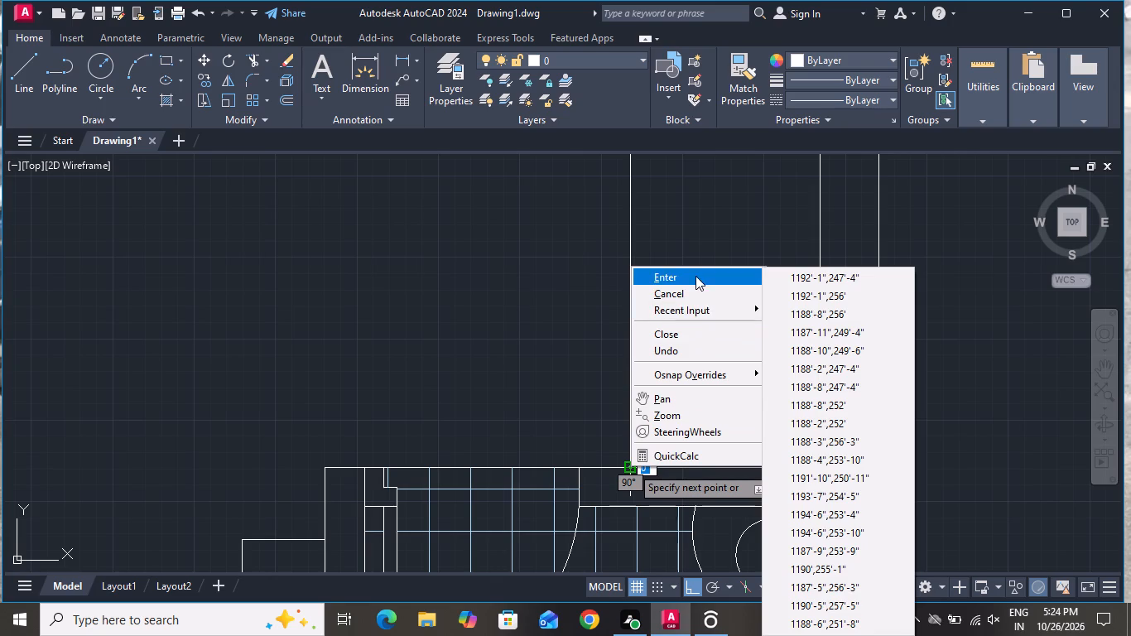
pyautogui.click(694, 280)
pyautogui.scroll(-4, 700, 330)
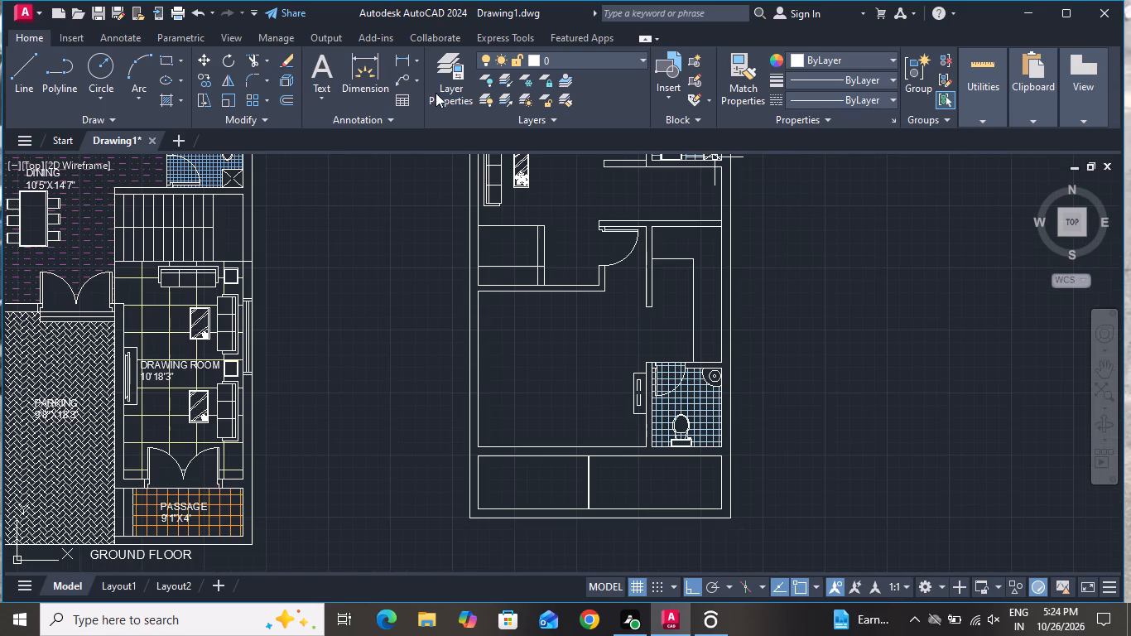
# Draw a vertical line from the closet outline's corner up to the underside of the horizontal wall above.
pyautogui.click(36, 64)
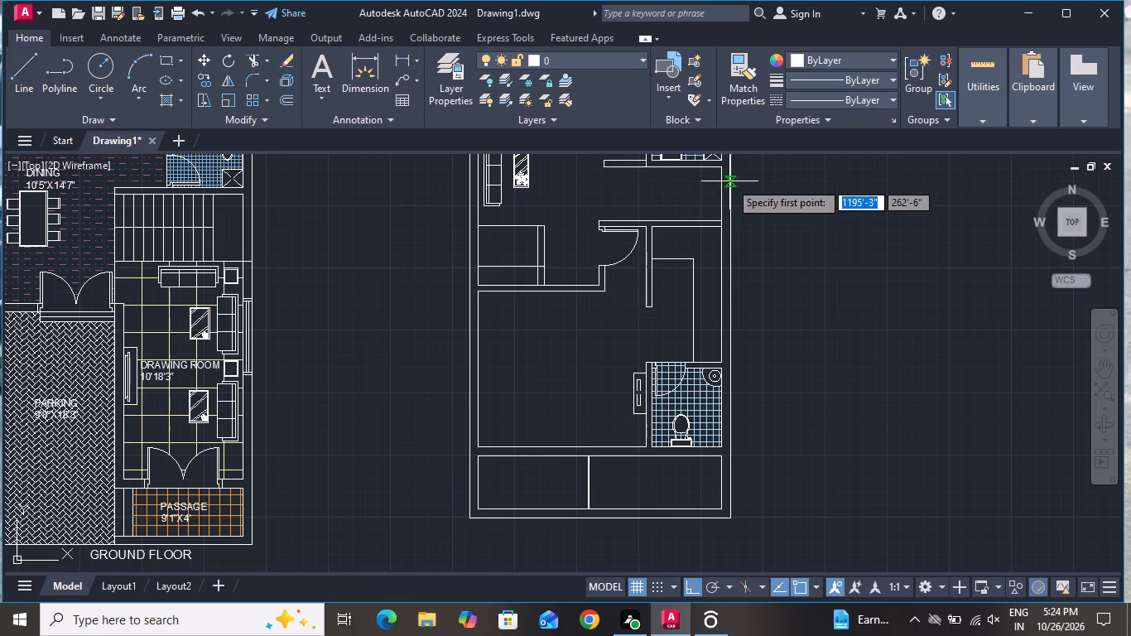
pyautogui.scroll(2, 729, 180)
pyautogui.click(634, 382)
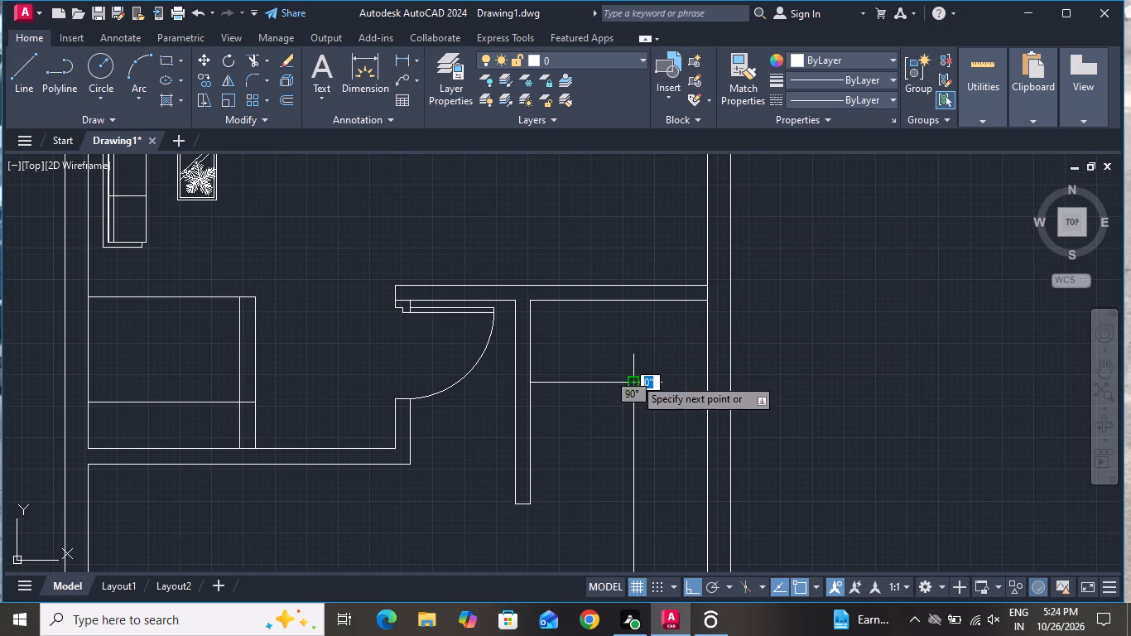
pyautogui.click(638, 296)
pyautogui.rightClick(637, 296)
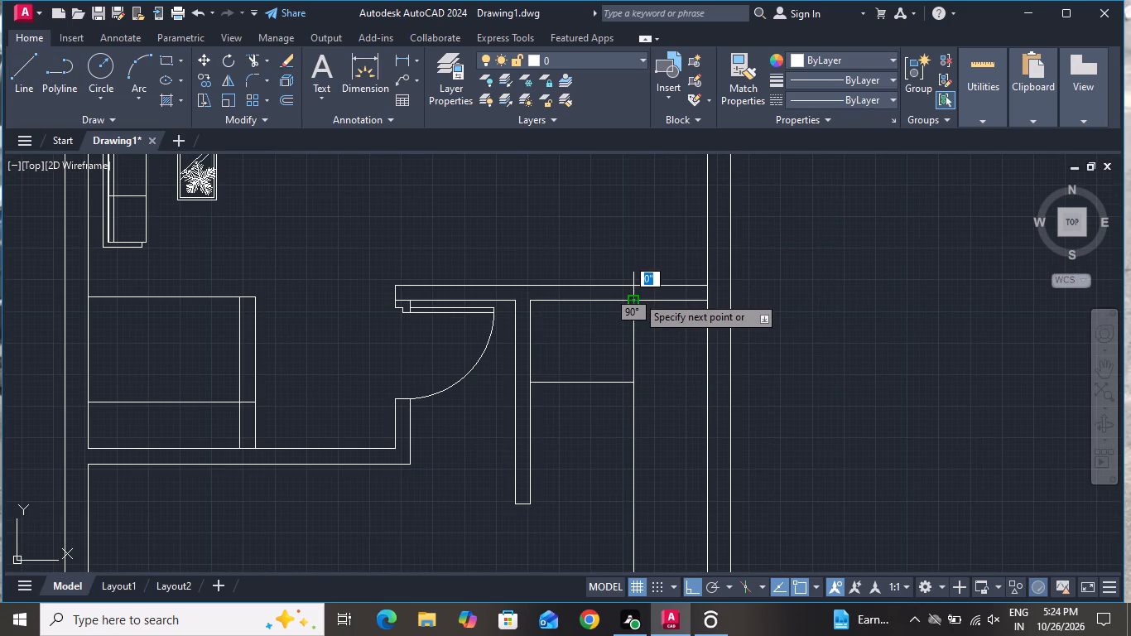
pyautogui.click(654, 326)
# Hatch both closet strips above the lower bathroom with pattern ANSI32 in colour 254,204,102 at scale 33.
pyautogui.scroll(-1, 655, 333)
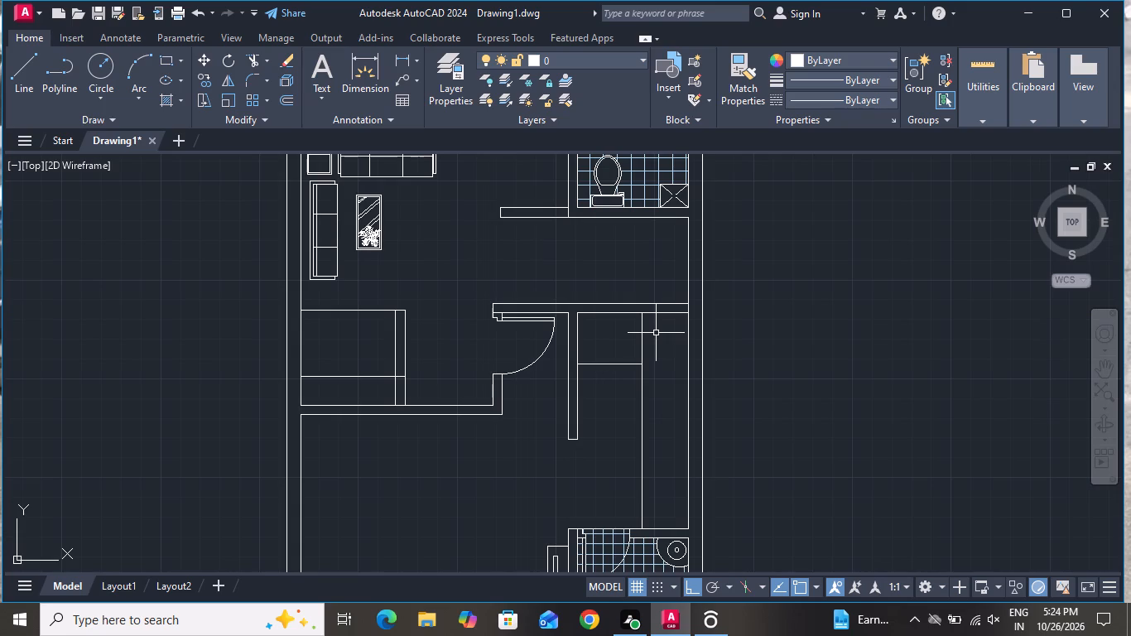
pyautogui.scroll(-1, 656, 333)
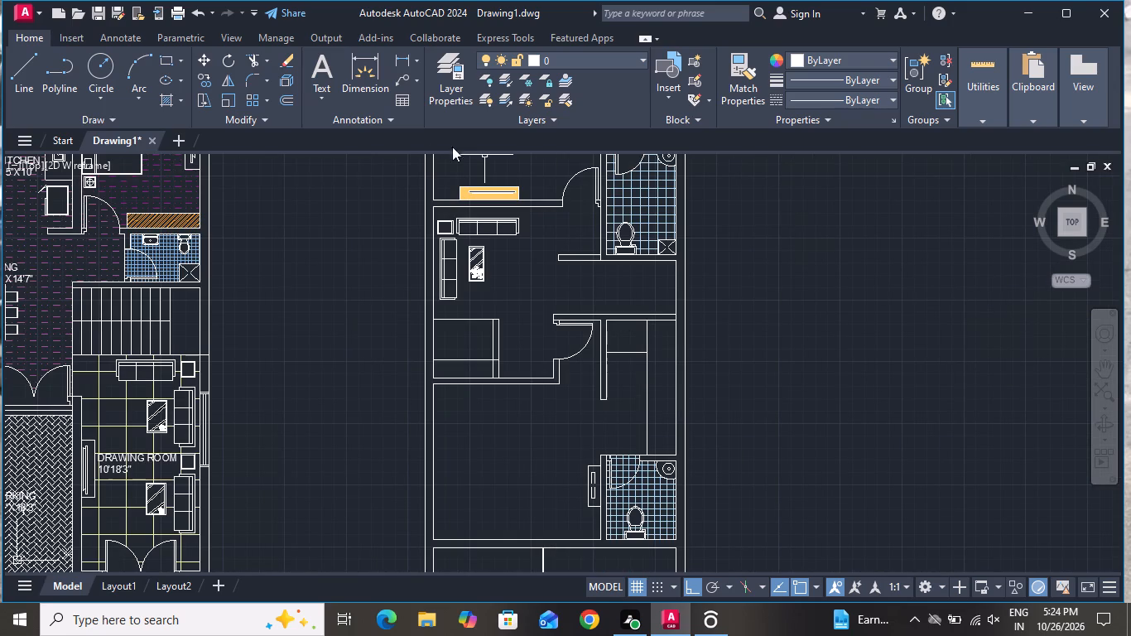
pyautogui.click(172, 91)
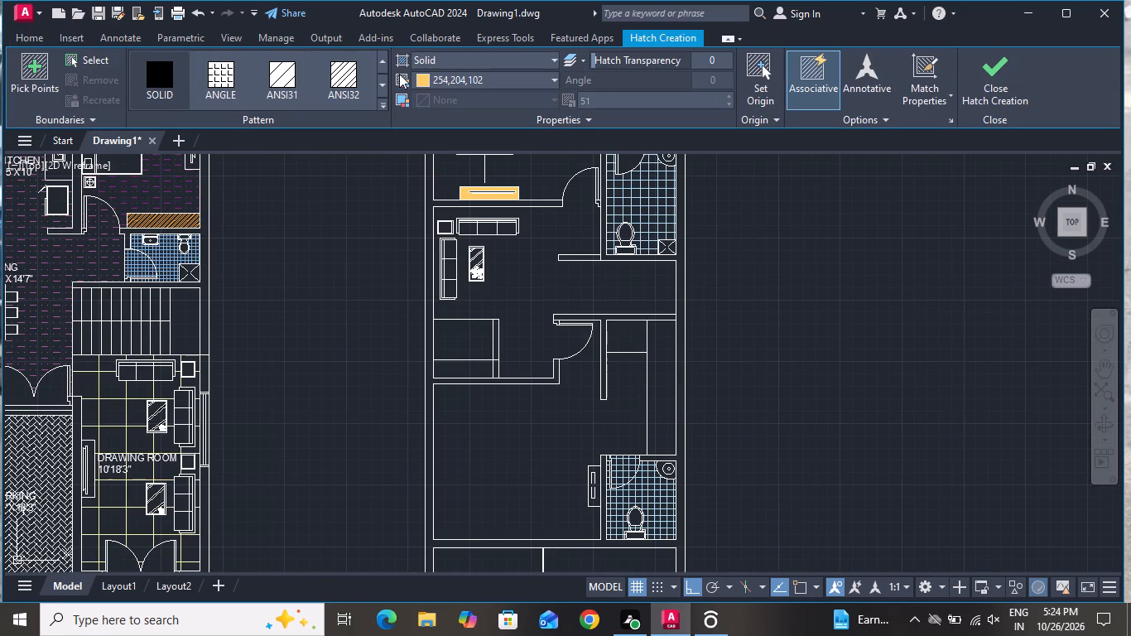
pyautogui.click(356, 76)
pyautogui.scroll(2, 634, 346)
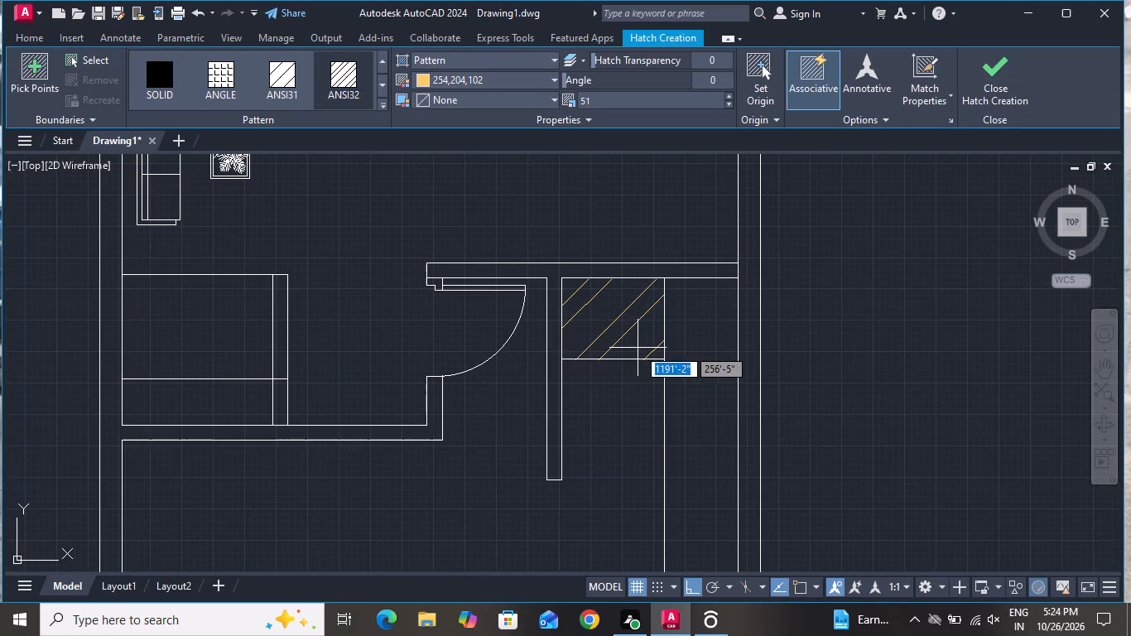
pyautogui.click(638, 348)
pyautogui.click(715, 354)
pyautogui.scroll(-2, 722, 357)
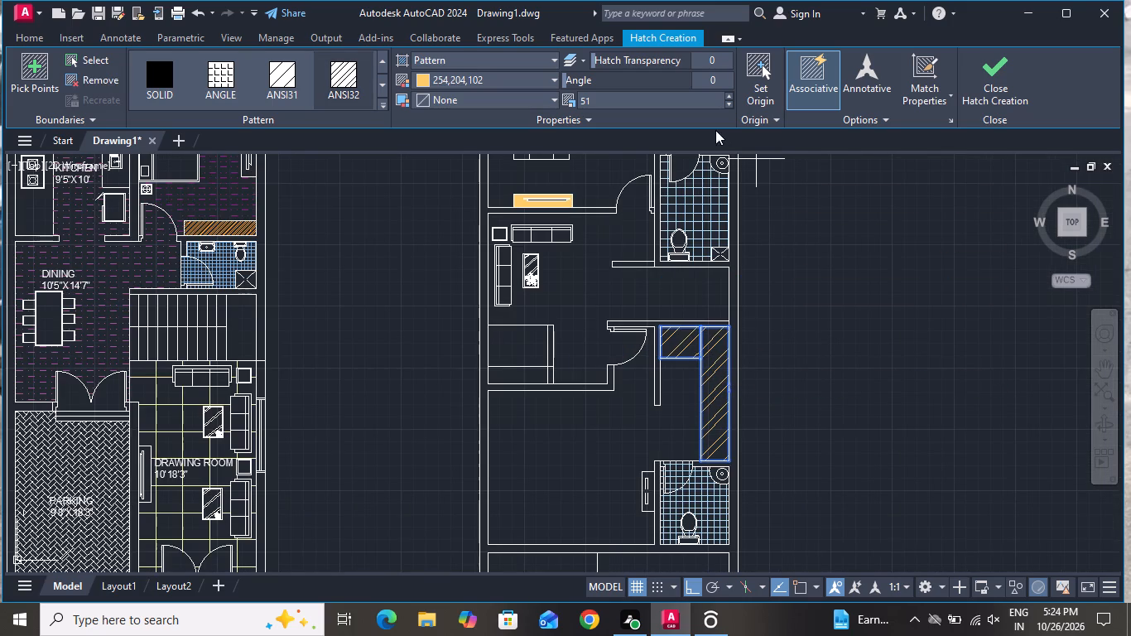
pyautogui.click(733, 101)
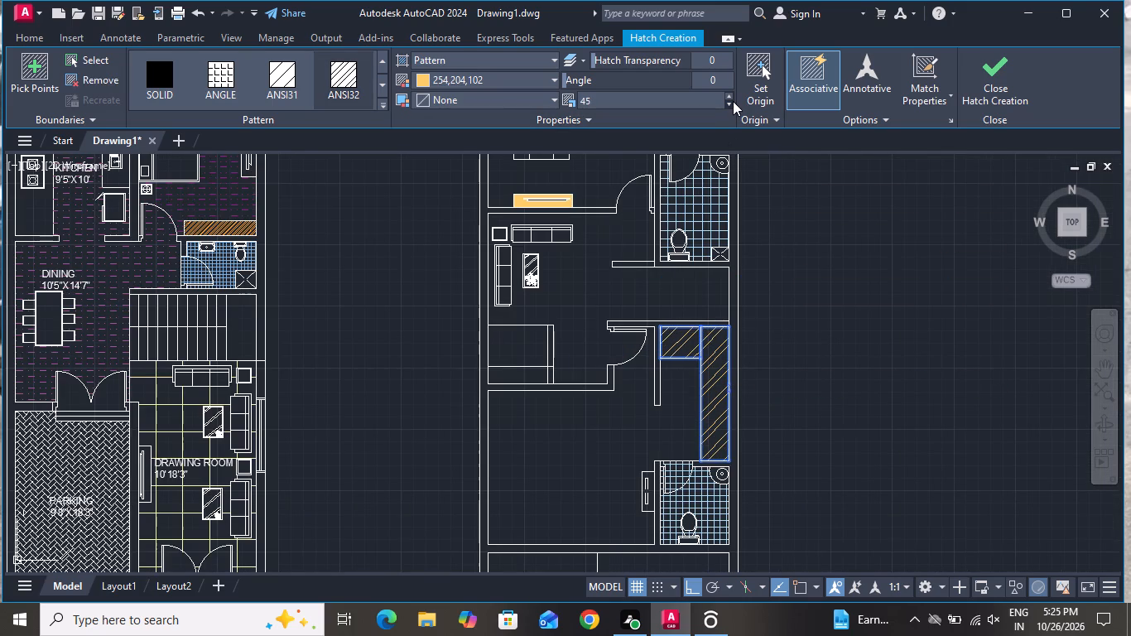
pyautogui.tripleClick(733, 101)
pyautogui.tripleClick(733, 101)
pyautogui.tripleClick(733, 101)
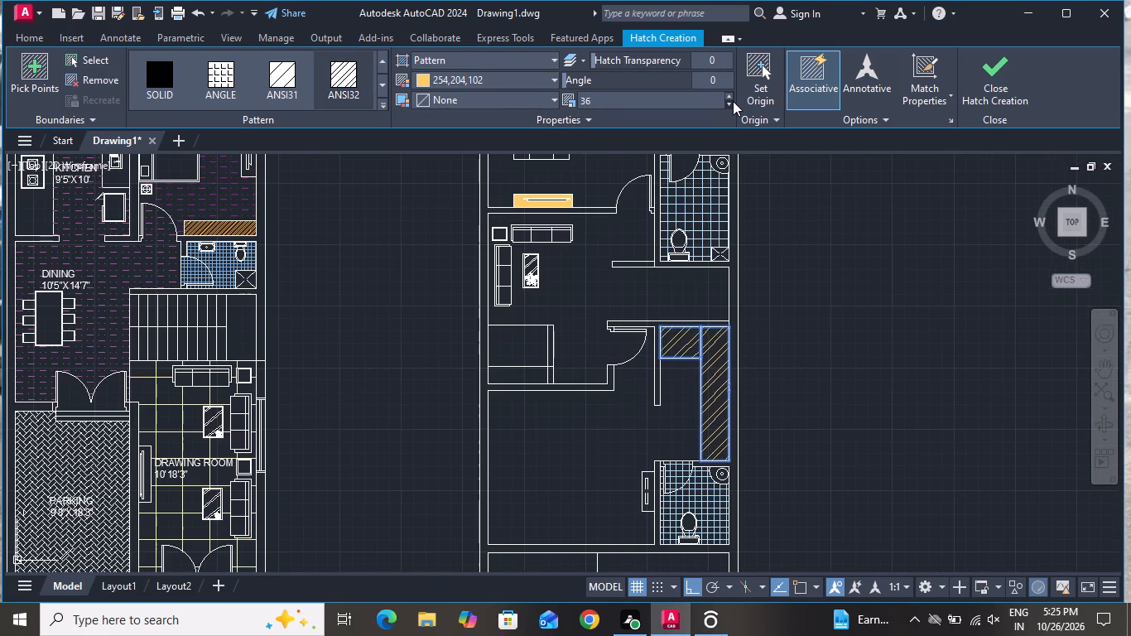
pyautogui.tripleClick(733, 101)
pyautogui.rightClick(814, 315)
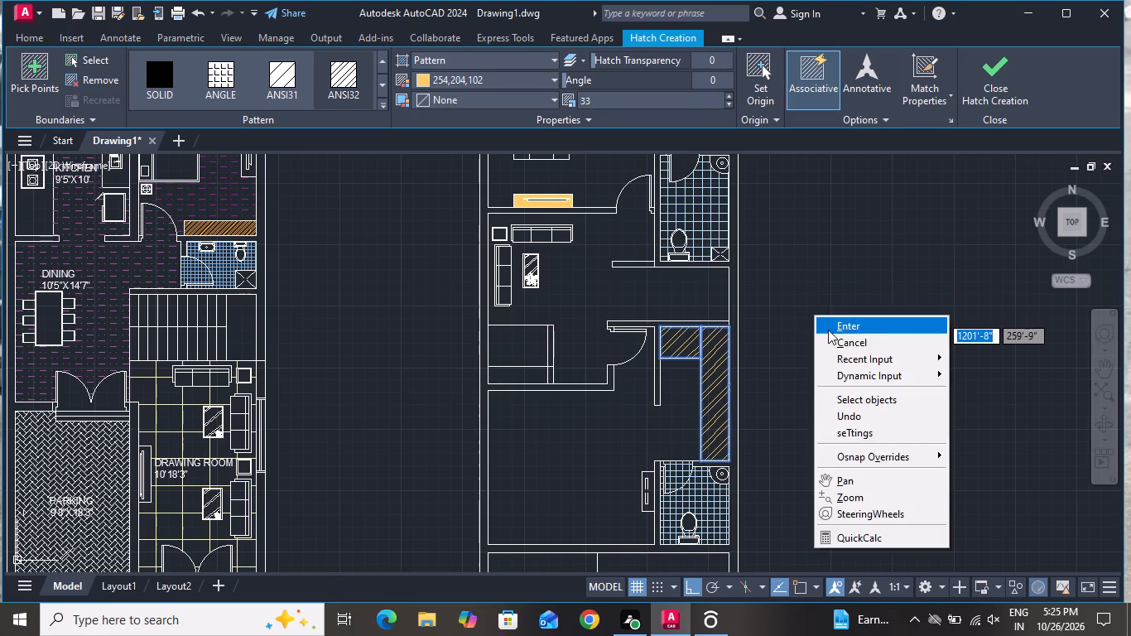
pyautogui.click(835, 340)
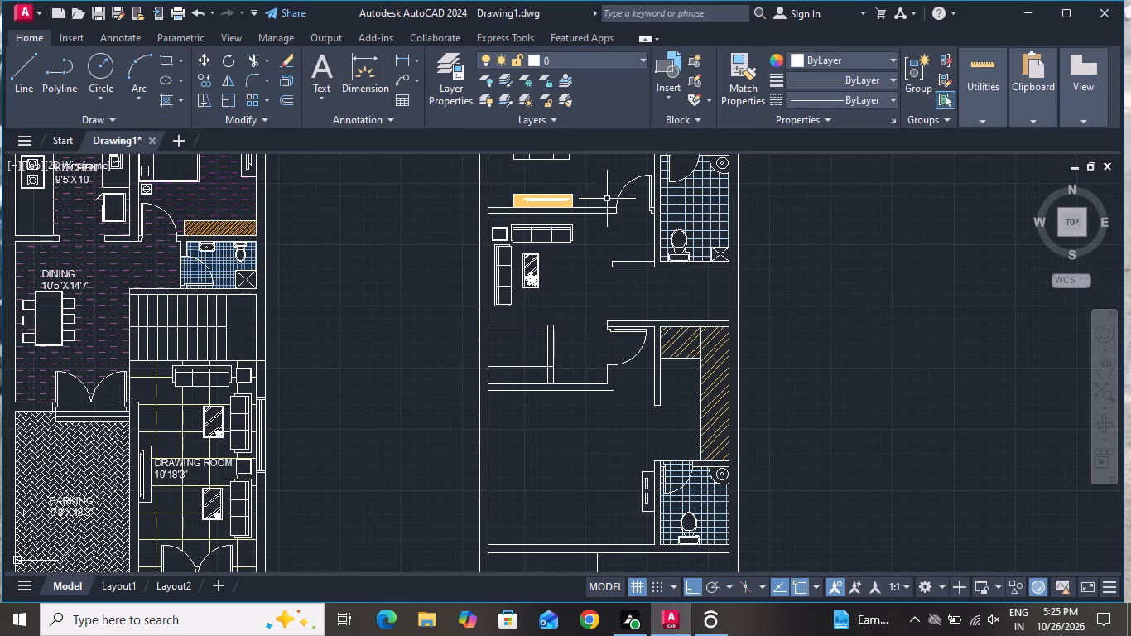
# Delete the horizontal dividing line inside the rectangular unit below the sofa set.
pyautogui.scroll(3, 539, 371)
pyautogui.click(542, 344)
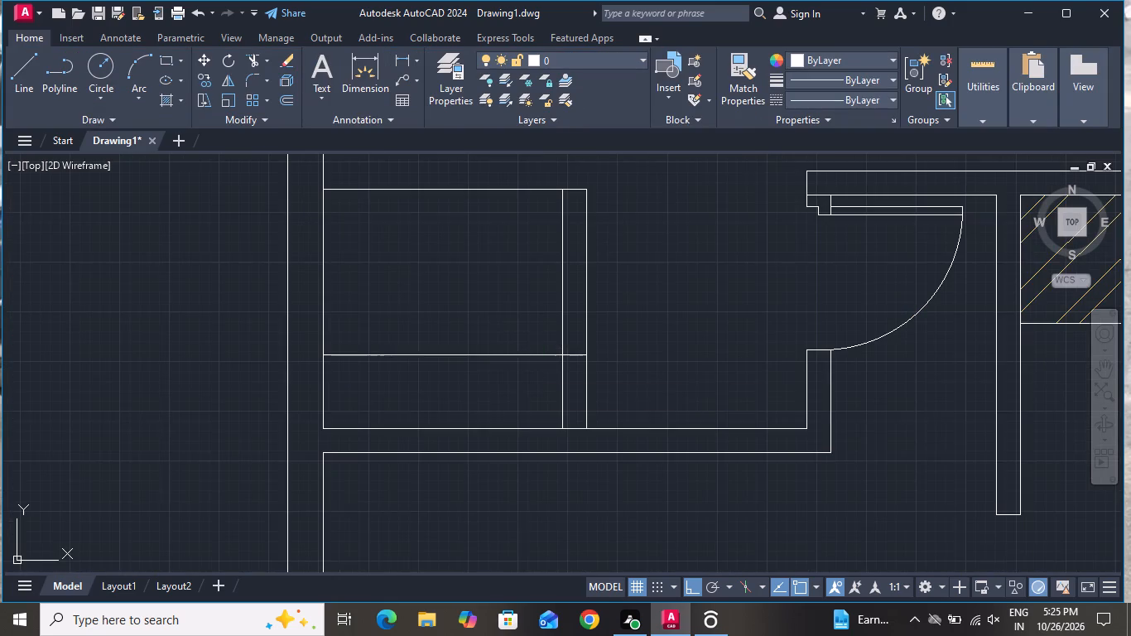
pyautogui.click(486, 402)
pyautogui.press('Delete')
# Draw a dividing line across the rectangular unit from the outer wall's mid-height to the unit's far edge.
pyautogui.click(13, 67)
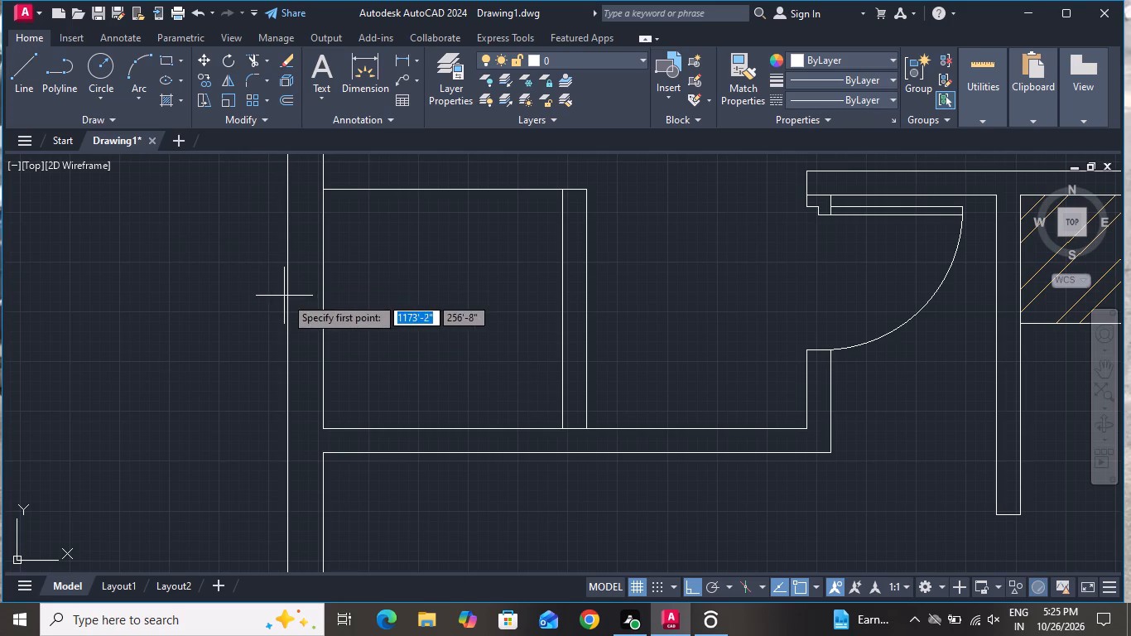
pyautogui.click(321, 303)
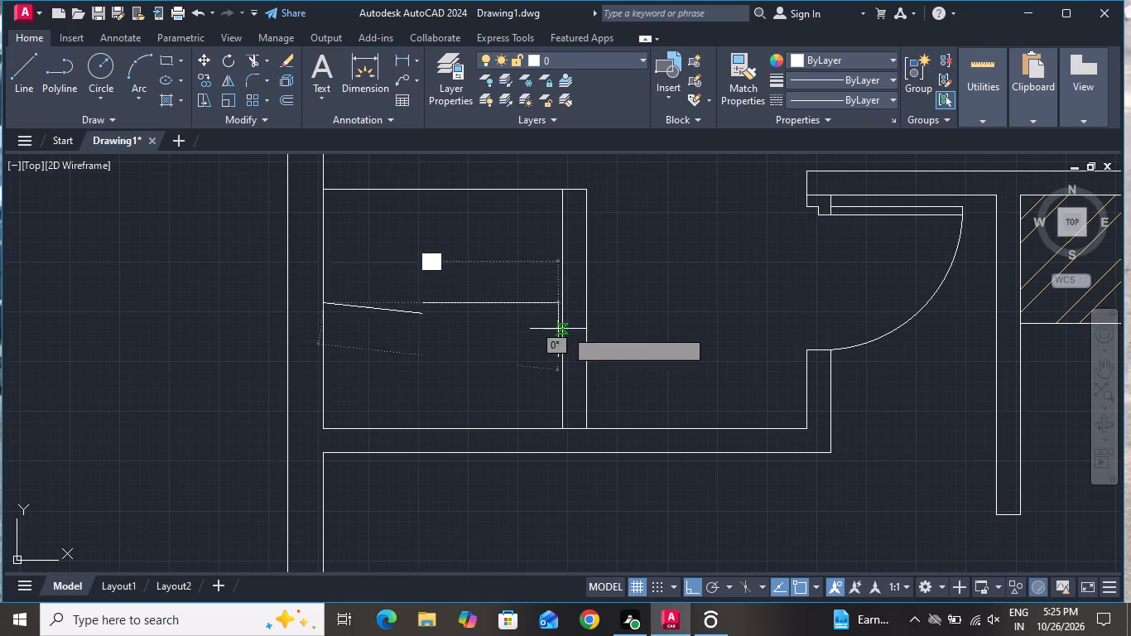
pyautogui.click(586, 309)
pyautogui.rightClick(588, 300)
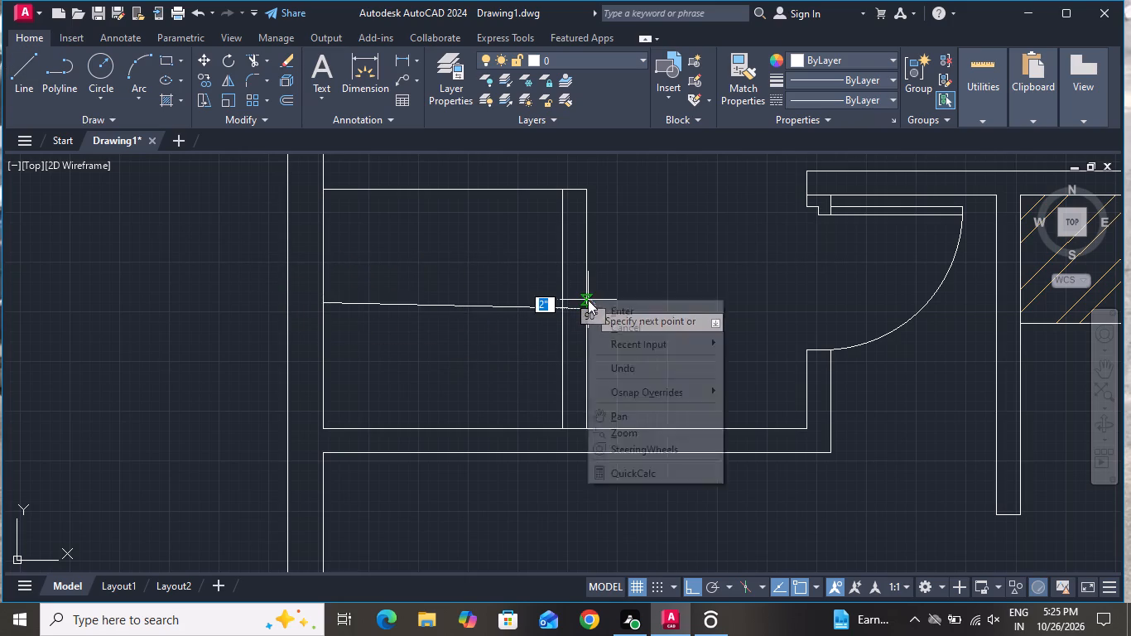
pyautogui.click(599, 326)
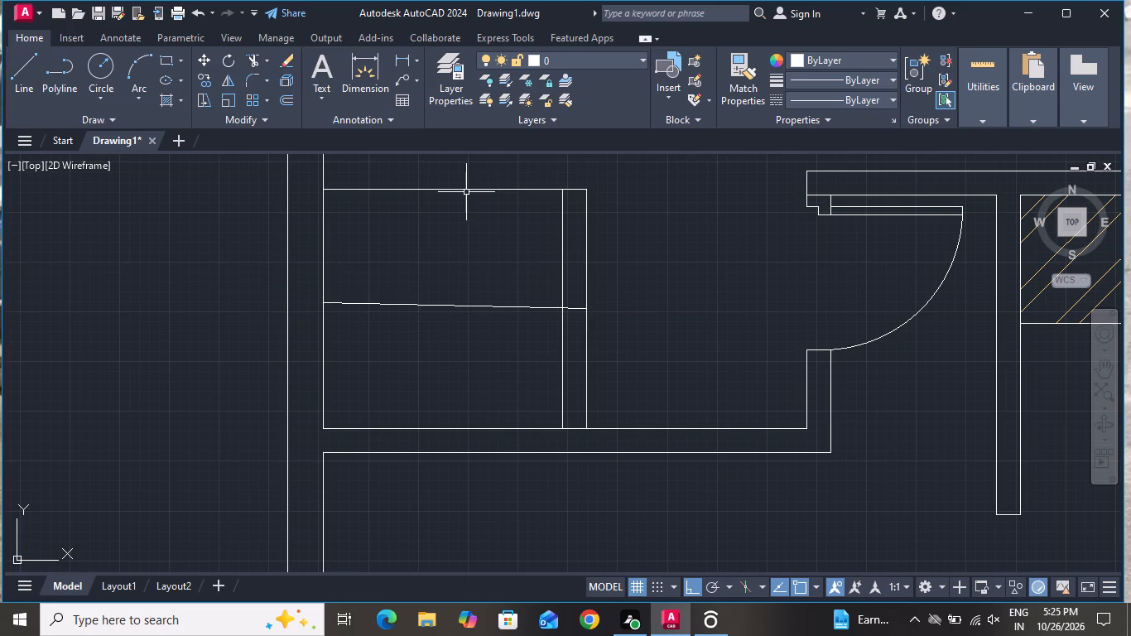
# Draw a vertical line from the dividing line down to the wall, midway inside the unit's narrow end strip.
pyautogui.click(23, 88)
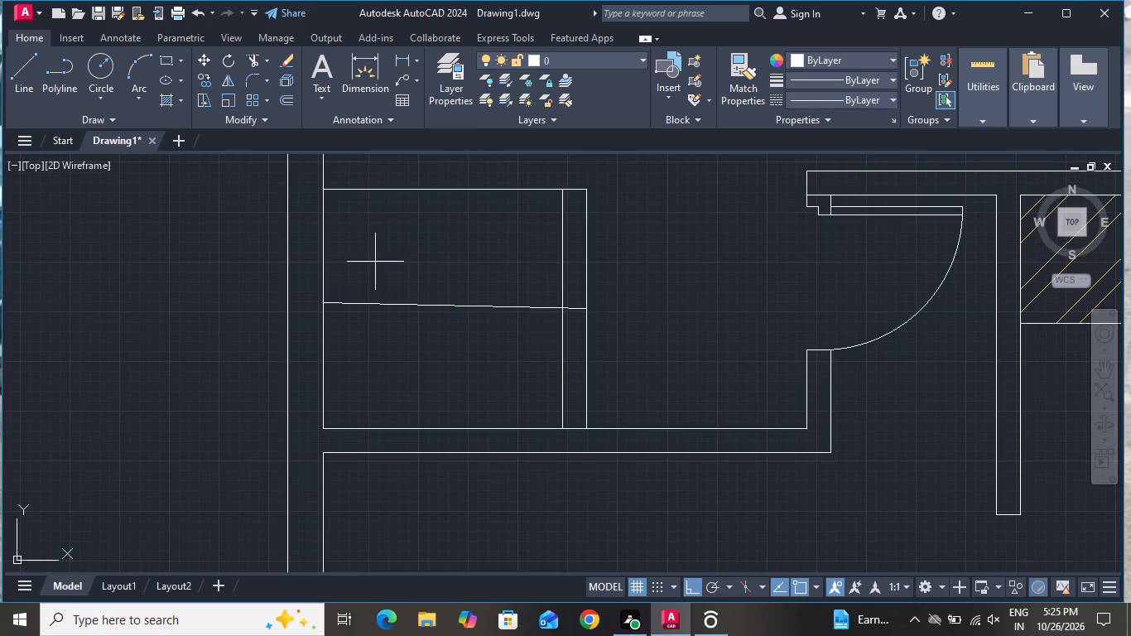
pyautogui.click(575, 309)
pyautogui.scroll(2, 590, 417)
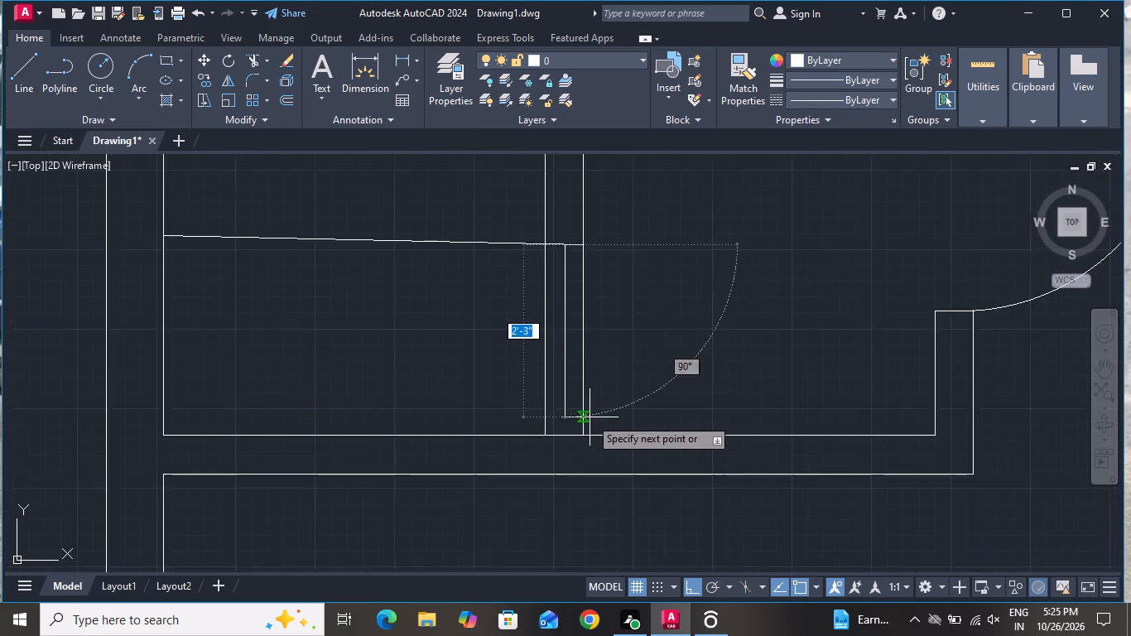
pyautogui.click(551, 445)
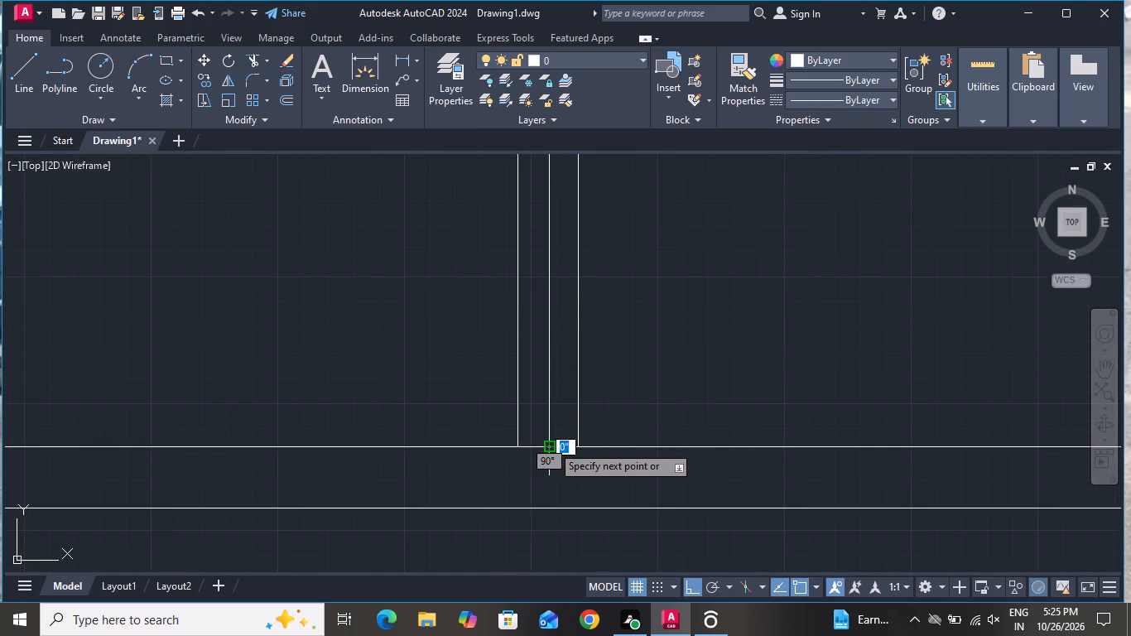
pyautogui.rightClick(551, 446)
pyautogui.click(630, 288)
# Replace the slanted dividing line with a straight horizontal one across the unit, level with the short vertical line's upper end.
pyautogui.scroll(-1, 633, 382)
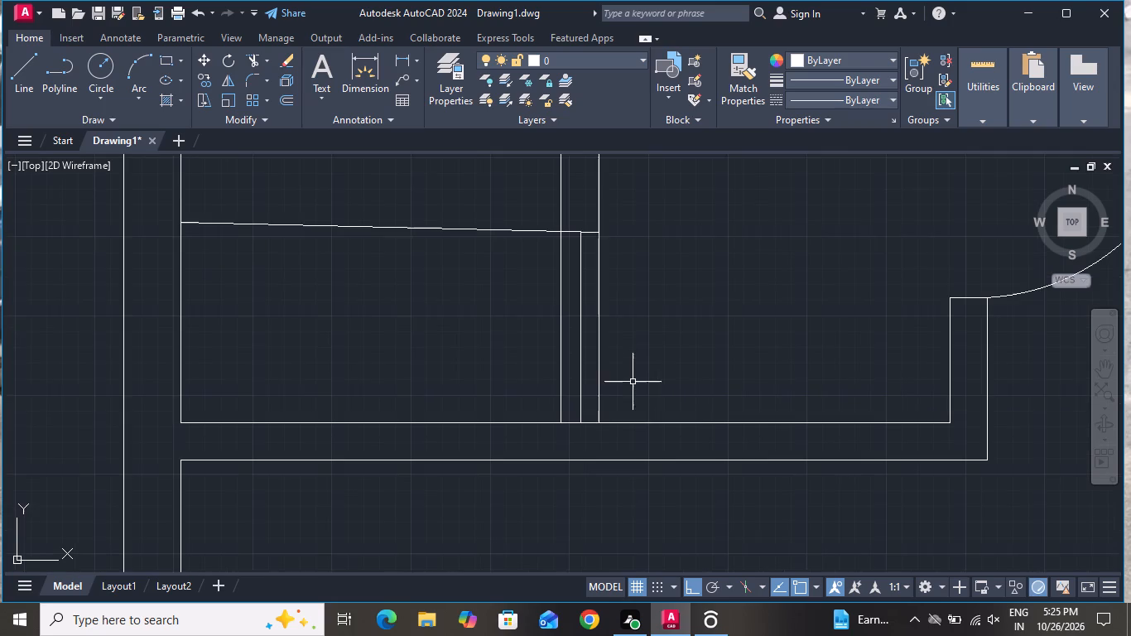
pyautogui.scroll(-3, 633, 385)
pyautogui.scroll(2, 593, 339)
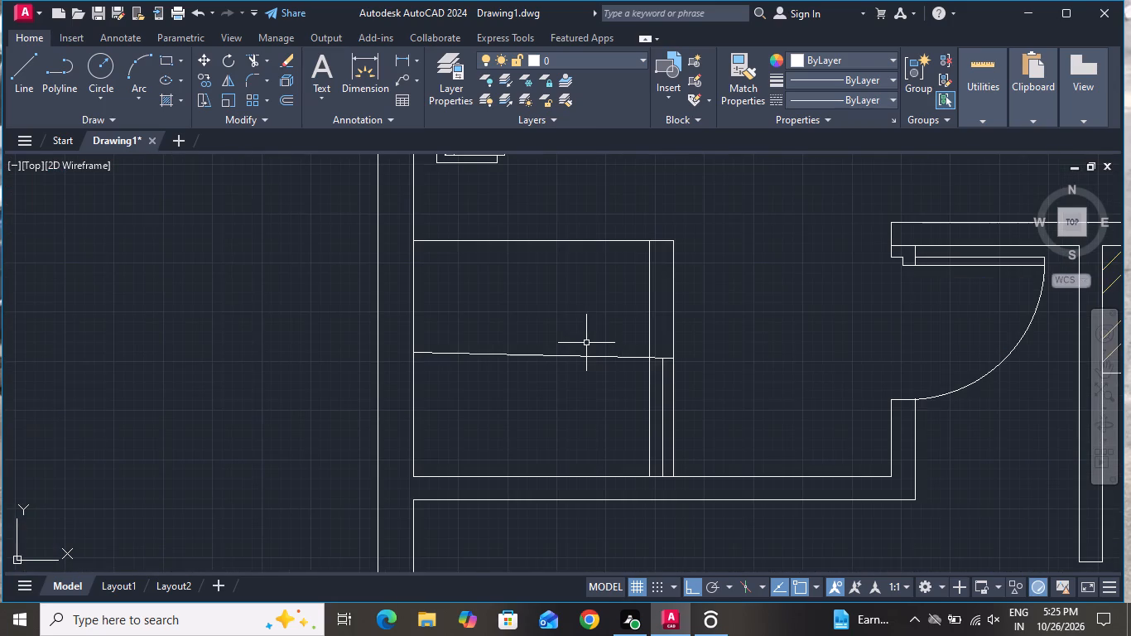
pyautogui.click(585, 343)
pyautogui.click(556, 397)
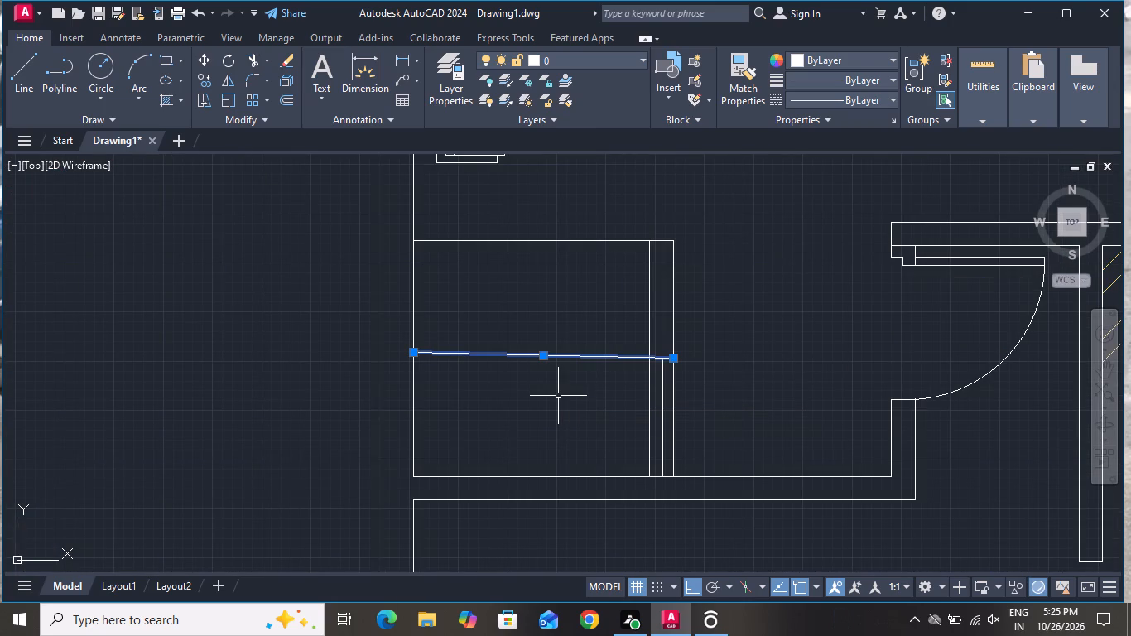
pyautogui.press('Delete')
pyautogui.click(15, 72)
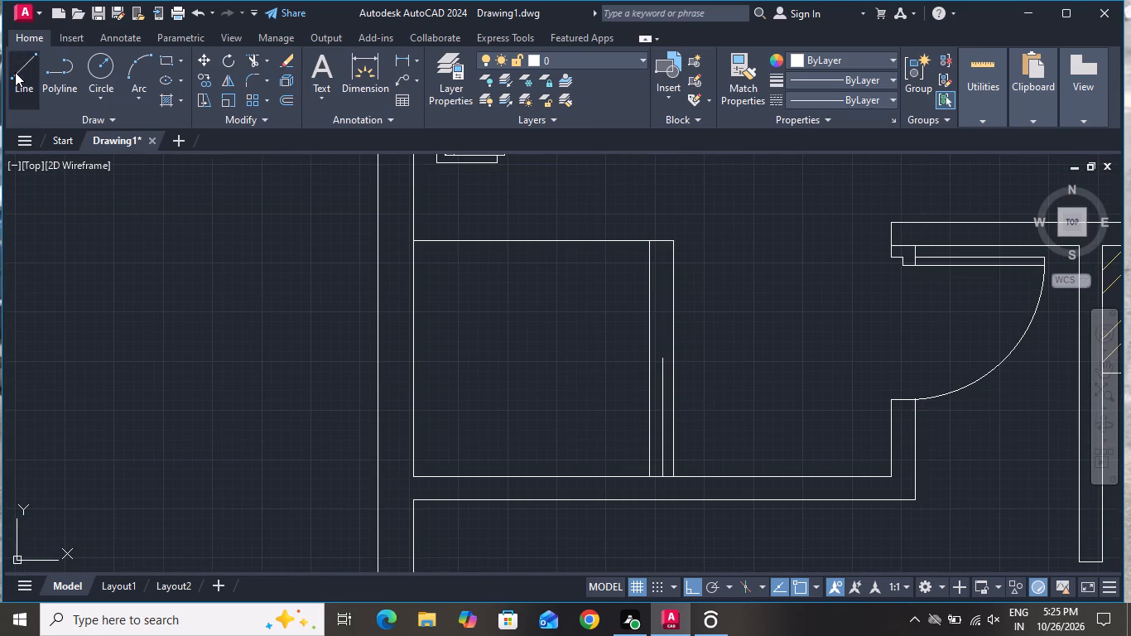
pyautogui.click(676, 361)
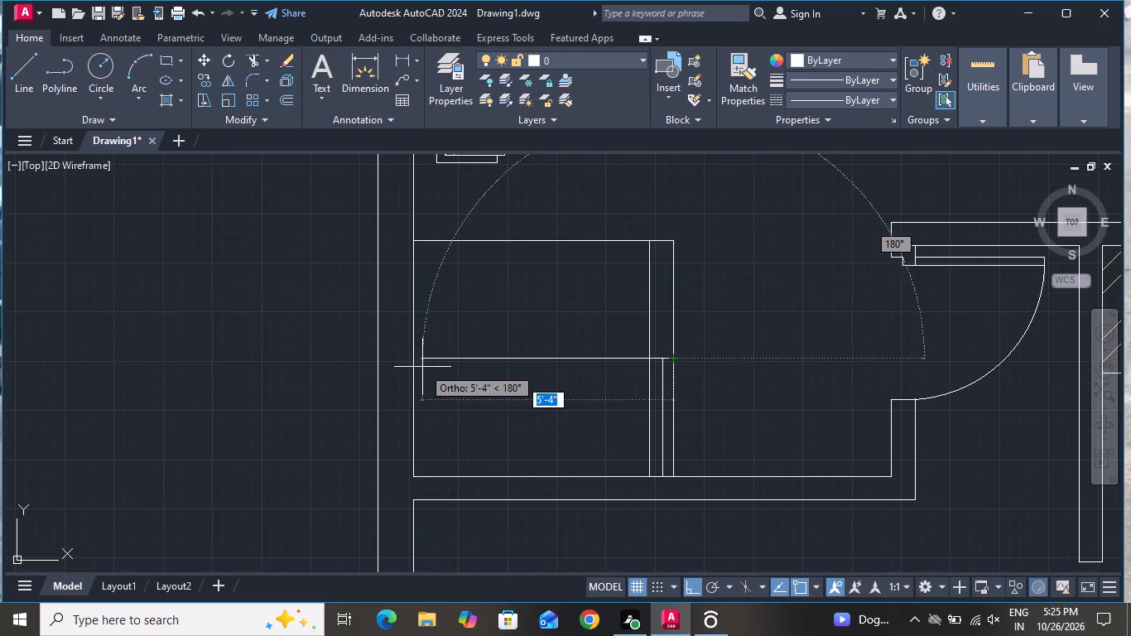
pyautogui.click(415, 358)
pyautogui.rightClick(415, 358)
pyautogui.click(454, 390)
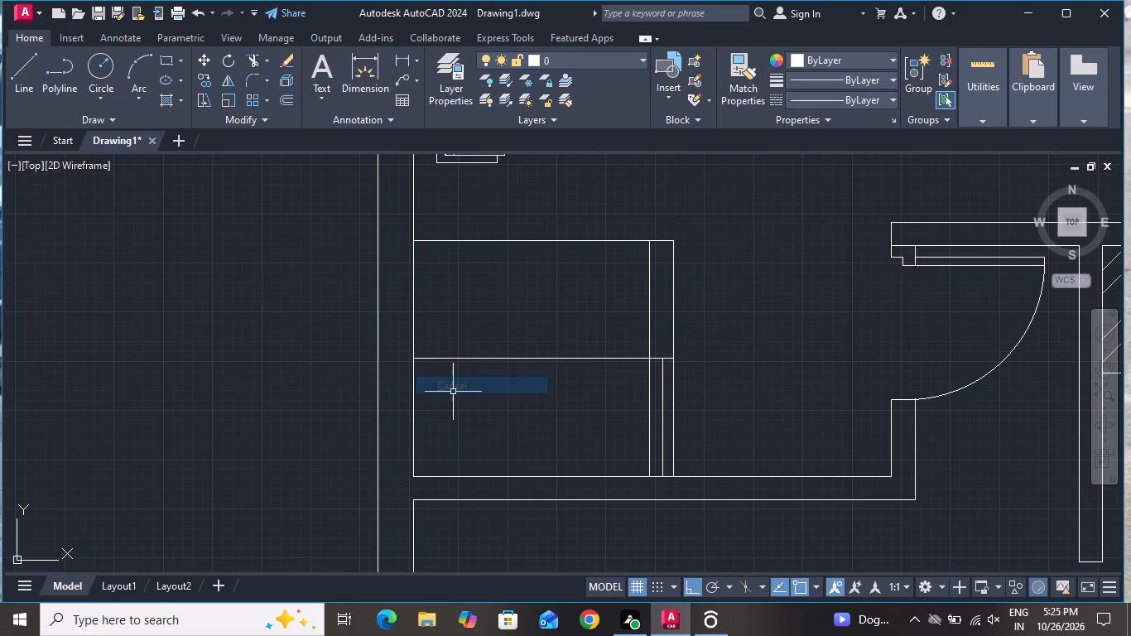
# Trim the short vertical line's overshoot above the horizontal dividing line in the unit below the sofas.
pyautogui.scroll(-1, 453, 392)
pyautogui.scroll(2, 657, 372)
pyautogui.scroll(4, 425, 387)
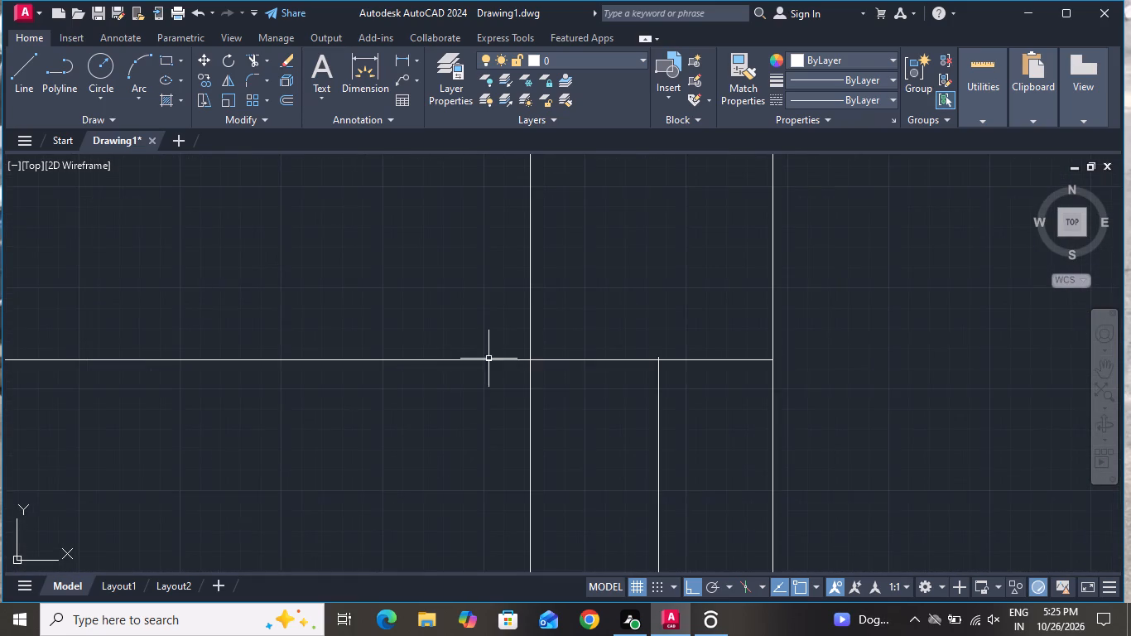
pyautogui.scroll(3, 631, 361)
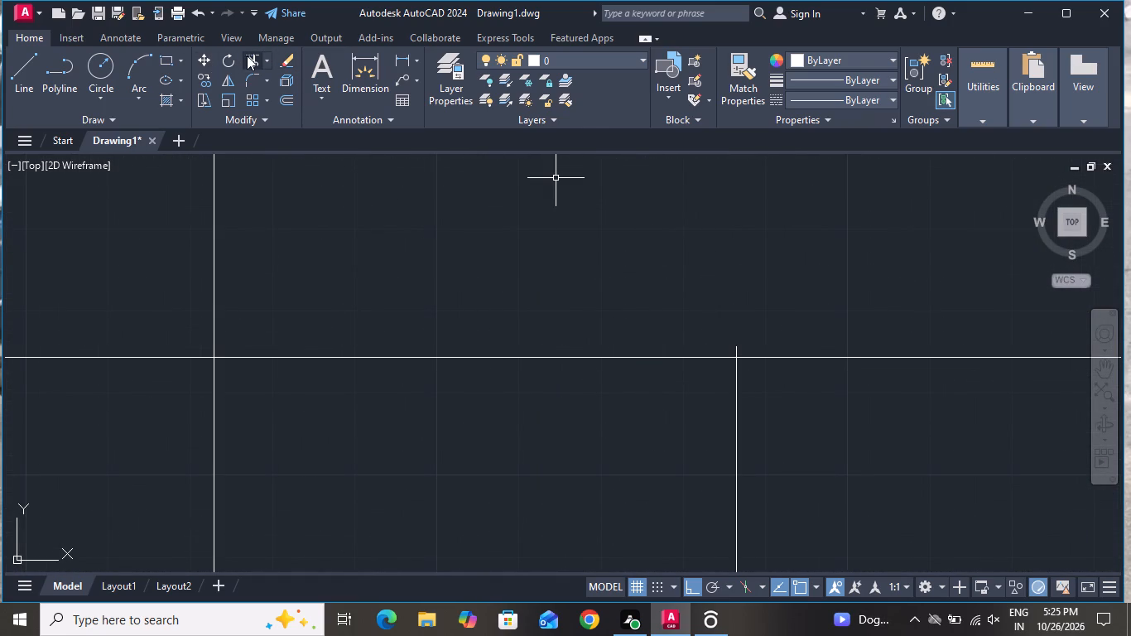
pyautogui.click(248, 56)
pyautogui.scroll(-1, 341, 264)
pyautogui.scroll(3, 541, 332)
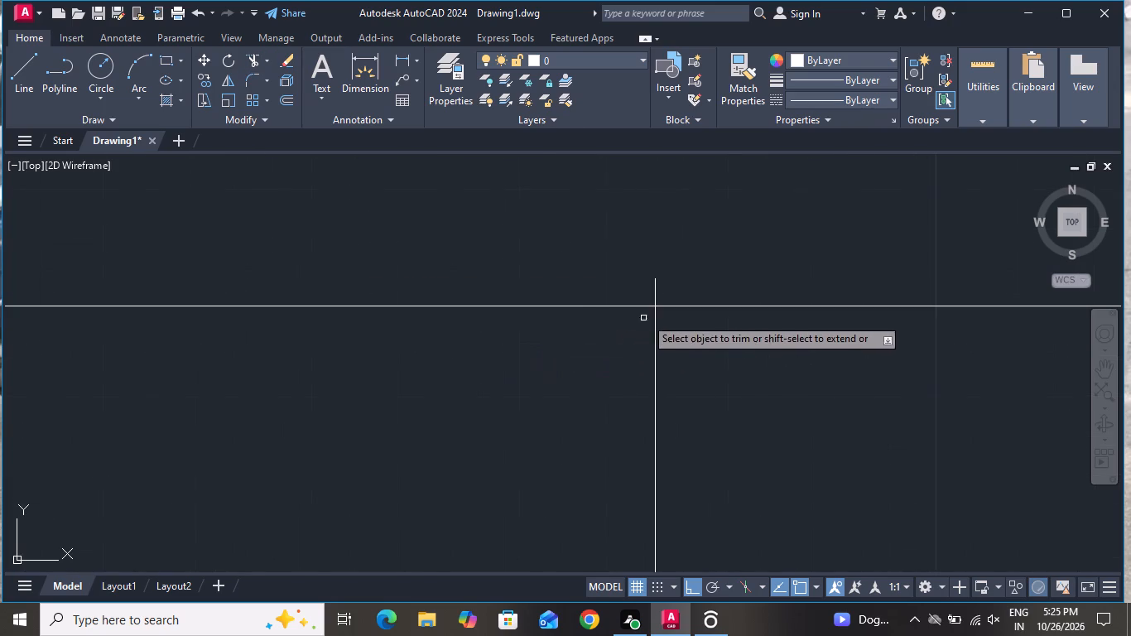
pyautogui.scroll(2, 650, 306)
pyautogui.click(671, 270)
pyautogui.click(649, 274)
pyautogui.scroll(-3, 638, 302)
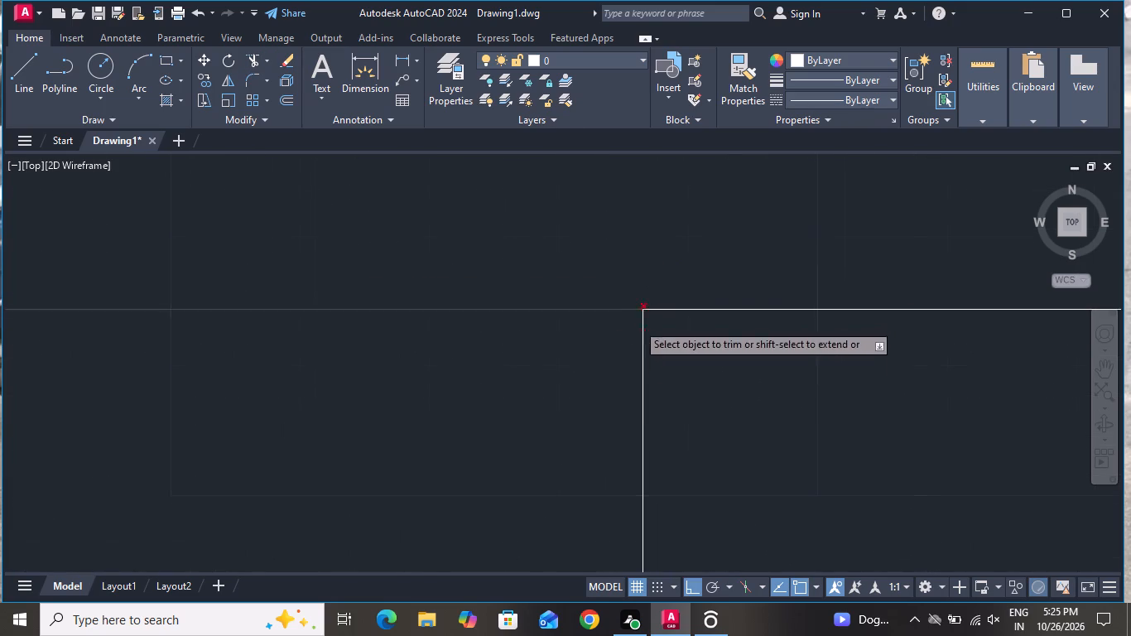
pyautogui.scroll(-11, 604, 408)
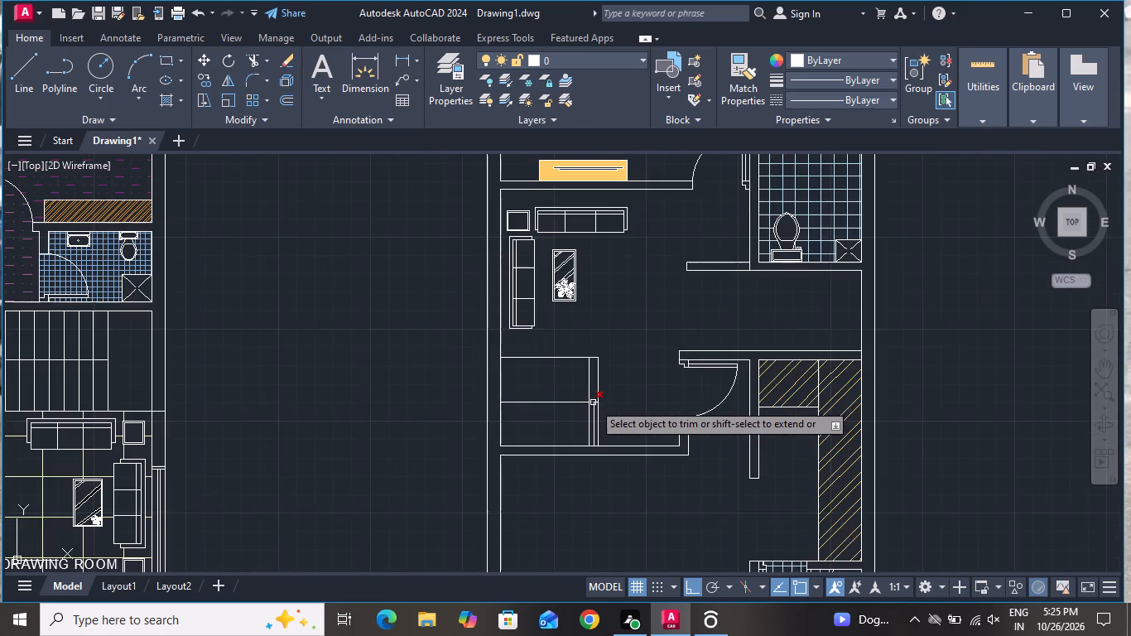
pyautogui.scroll(-2, 593, 402)
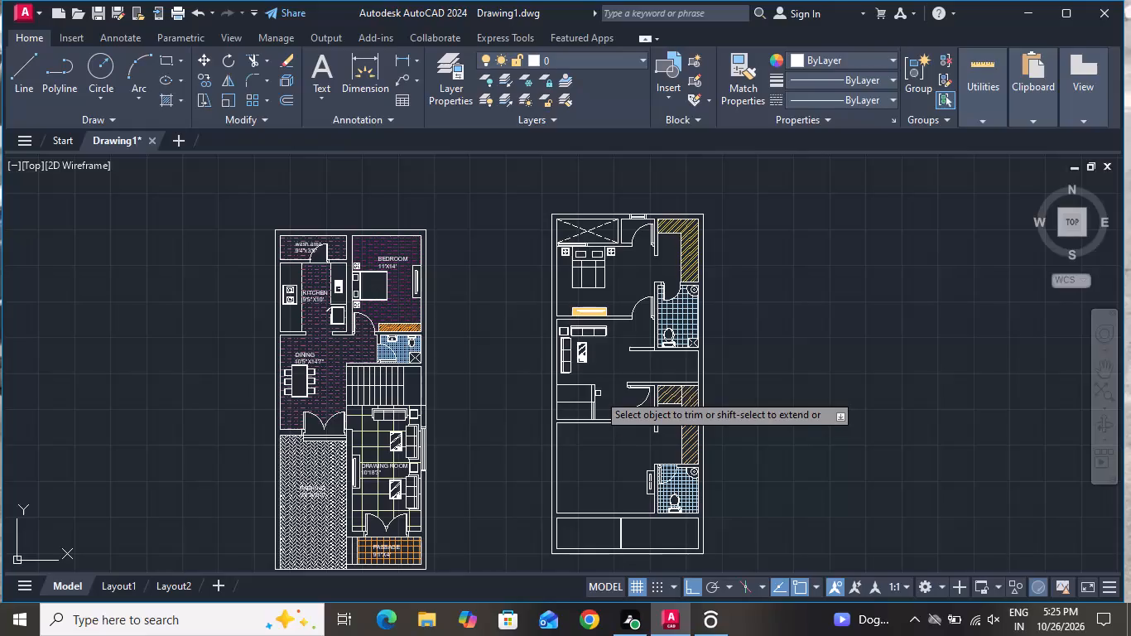
pyautogui.scroll(-2, 600, 392)
pyautogui.rightClick(701, 457)
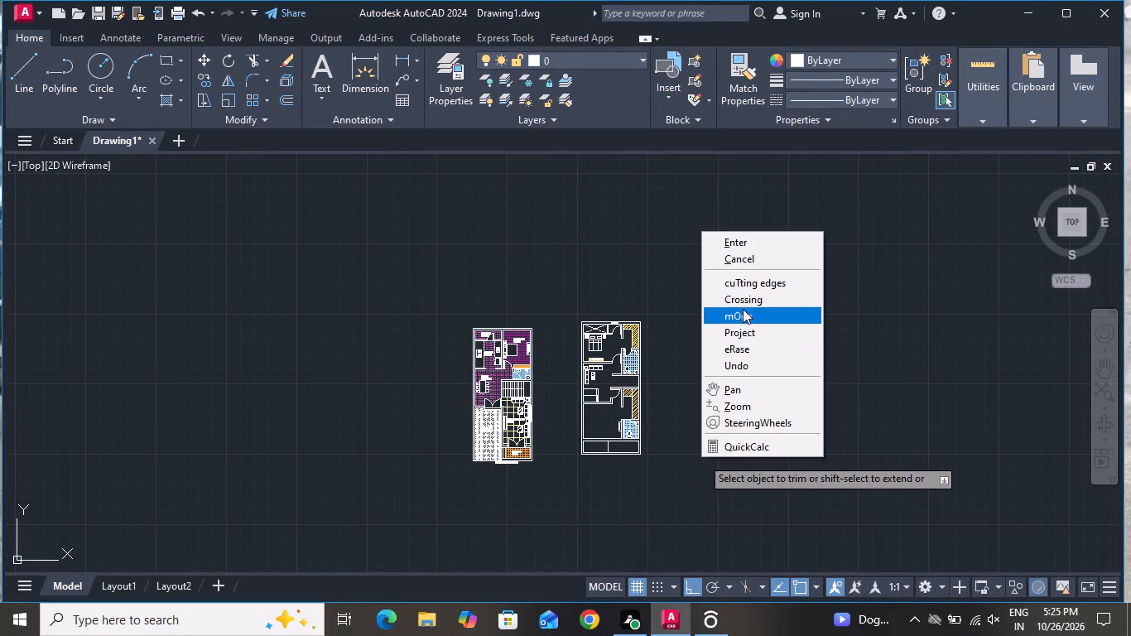
pyautogui.click(764, 261)
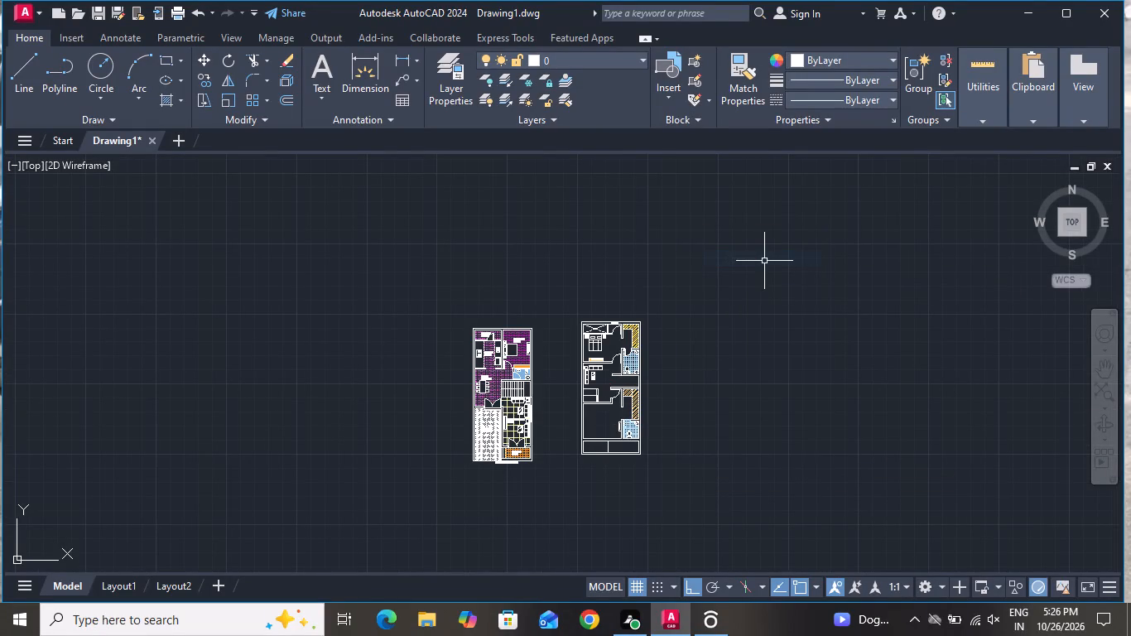
# Draw a short vertical polyline across the wall between the large lower room and the divided strip at the second plan's bottom.
pyautogui.scroll(-1, 764, 260)
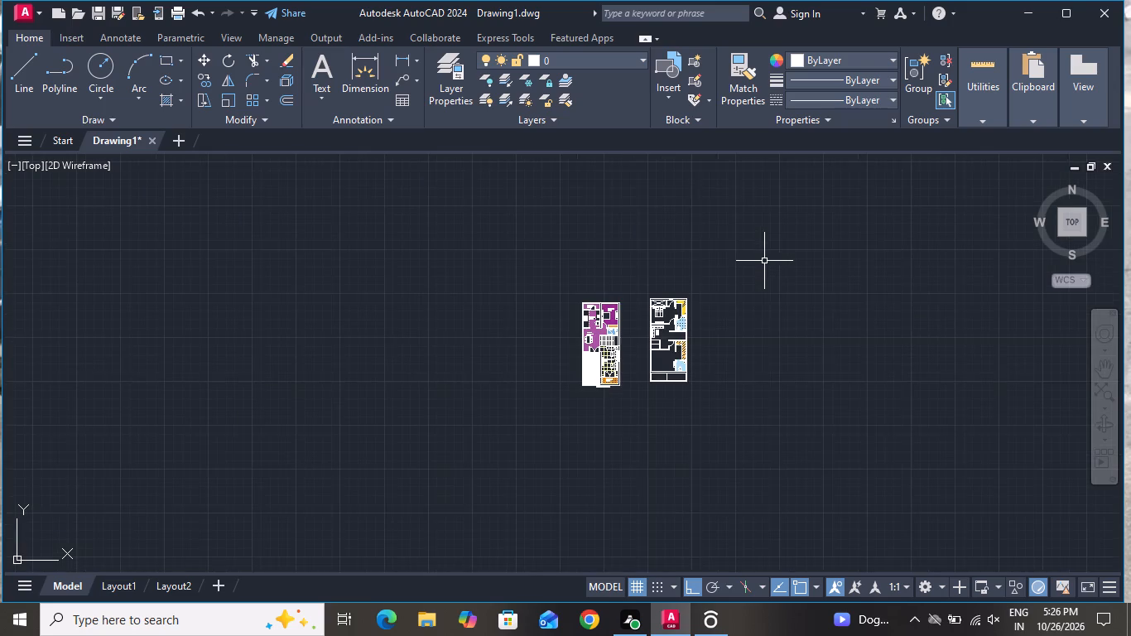
pyautogui.scroll(2, 708, 375)
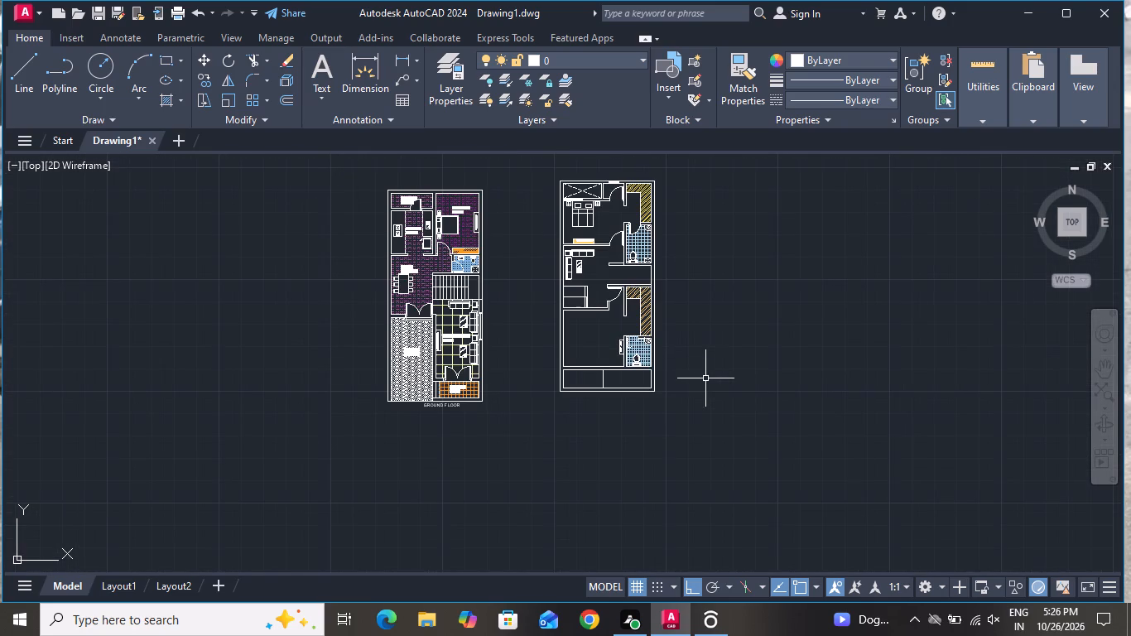
pyautogui.scroll(2, 609, 253)
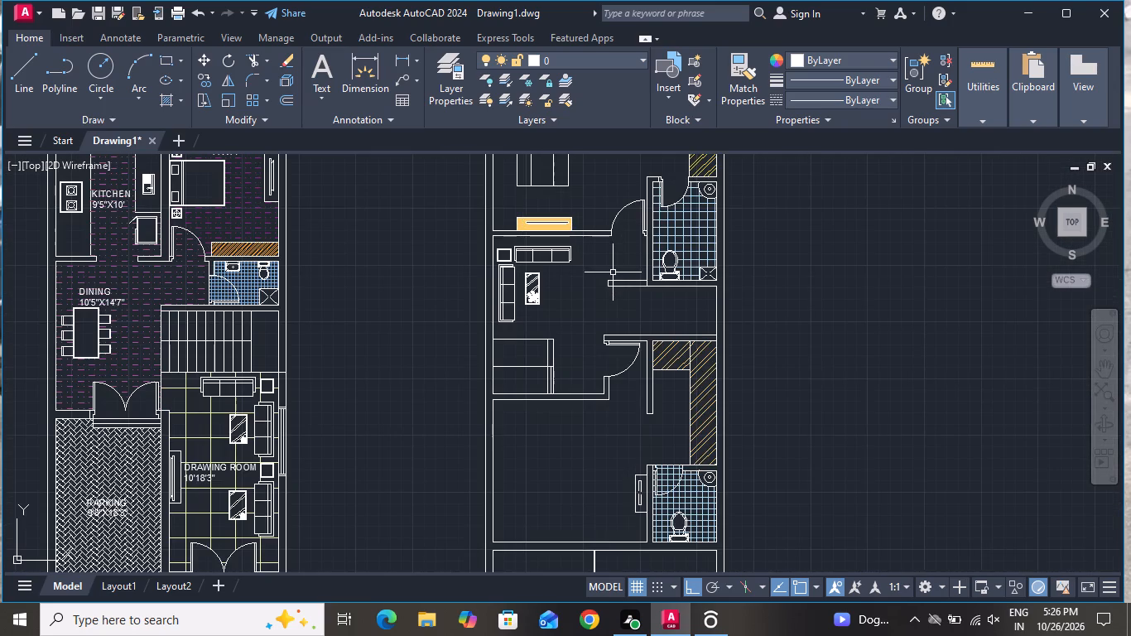
pyautogui.scroll(-1, 614, 274)
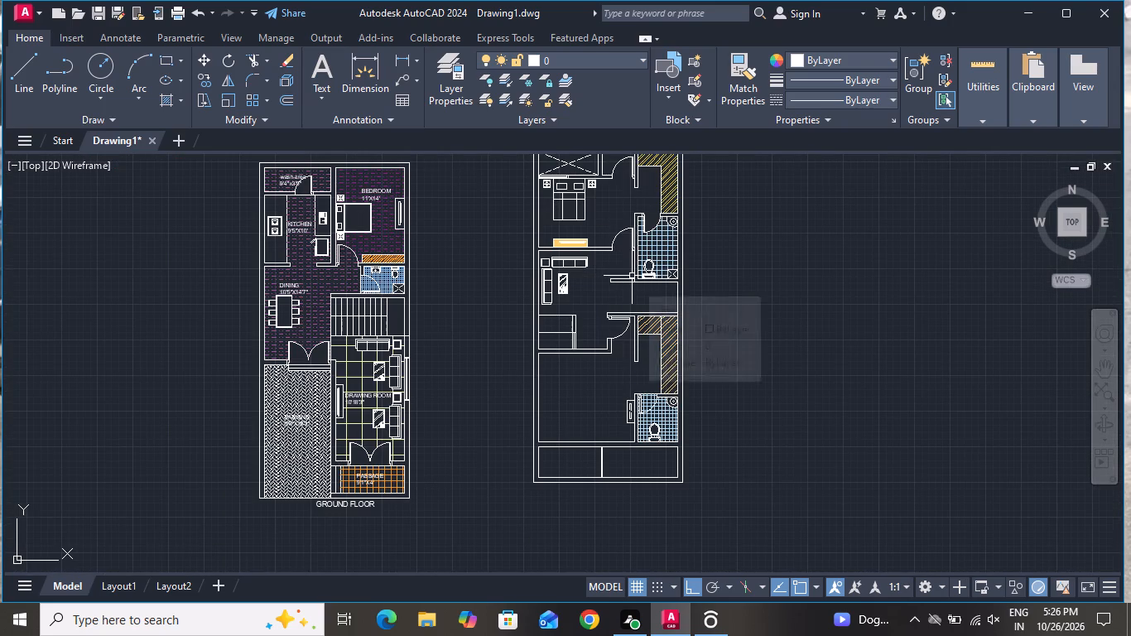
pyautogui.click(41, 62)
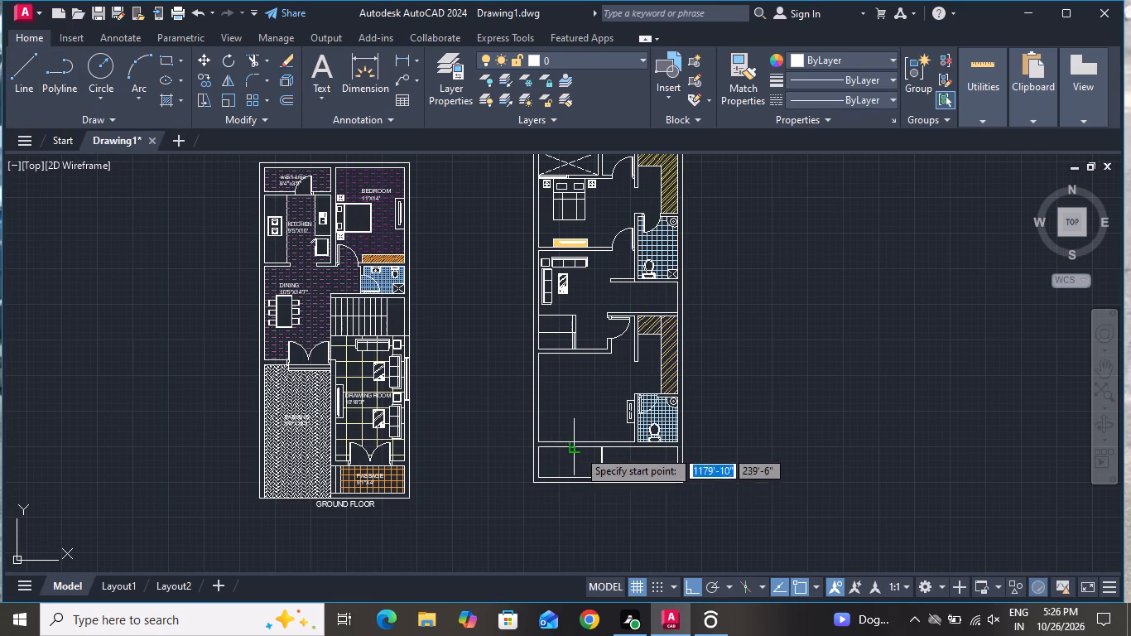
pyautogui.scroll(3, 578, 449)
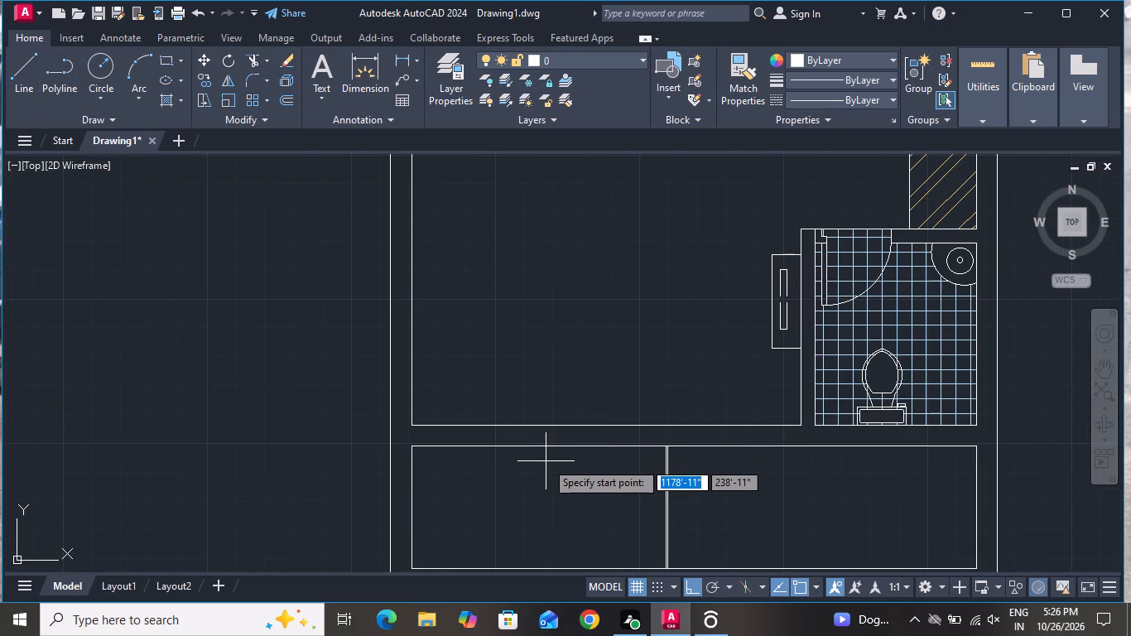
pyautogui.scroll(1, 546, 461)
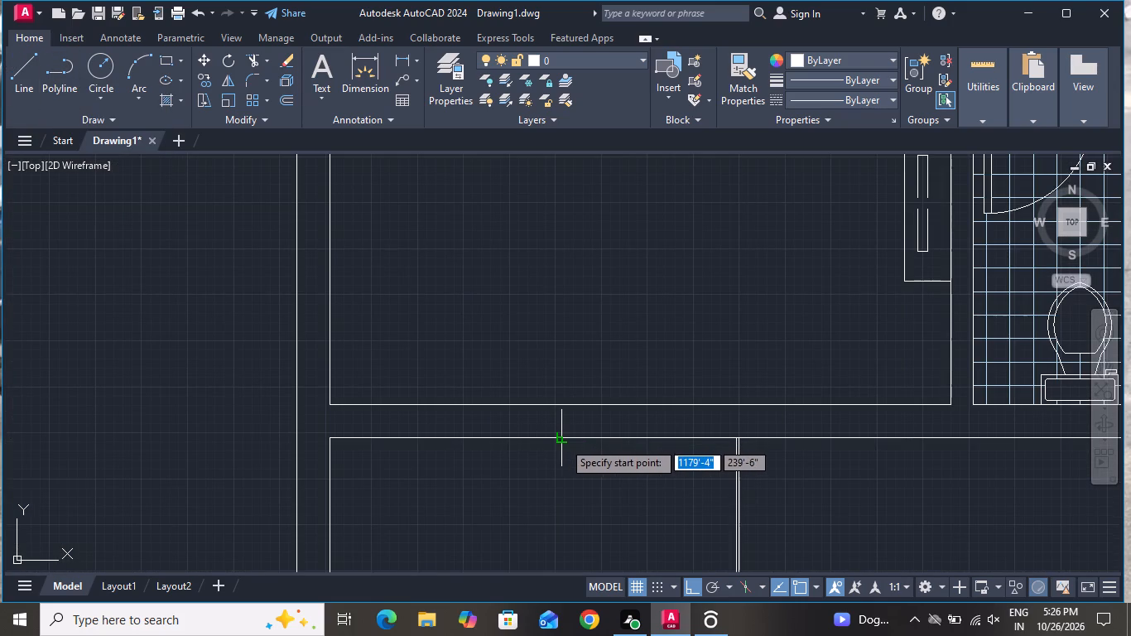
pyautogui.click(563, 441)
pyautogui.click(562, 405)
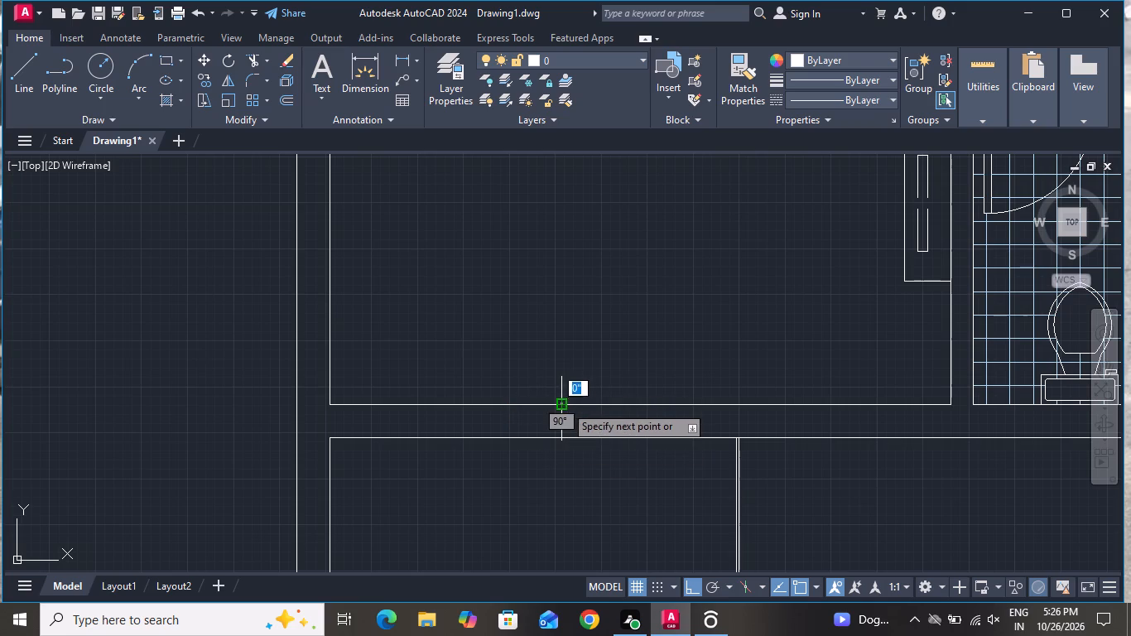
pyautogui.rightClick(568, 407)
pyautogui.click(682, 176)
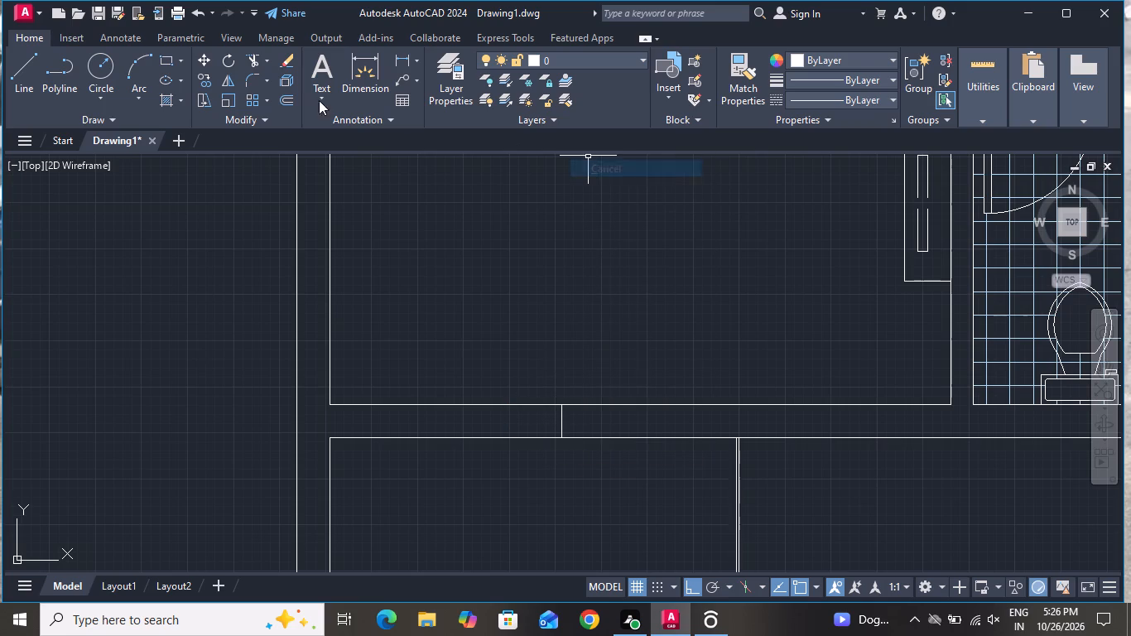
# Draw two more short vertical lines across the same wall, one on each side of the first, to mark a two-panel opening.
pyautogui.click(15, 72)
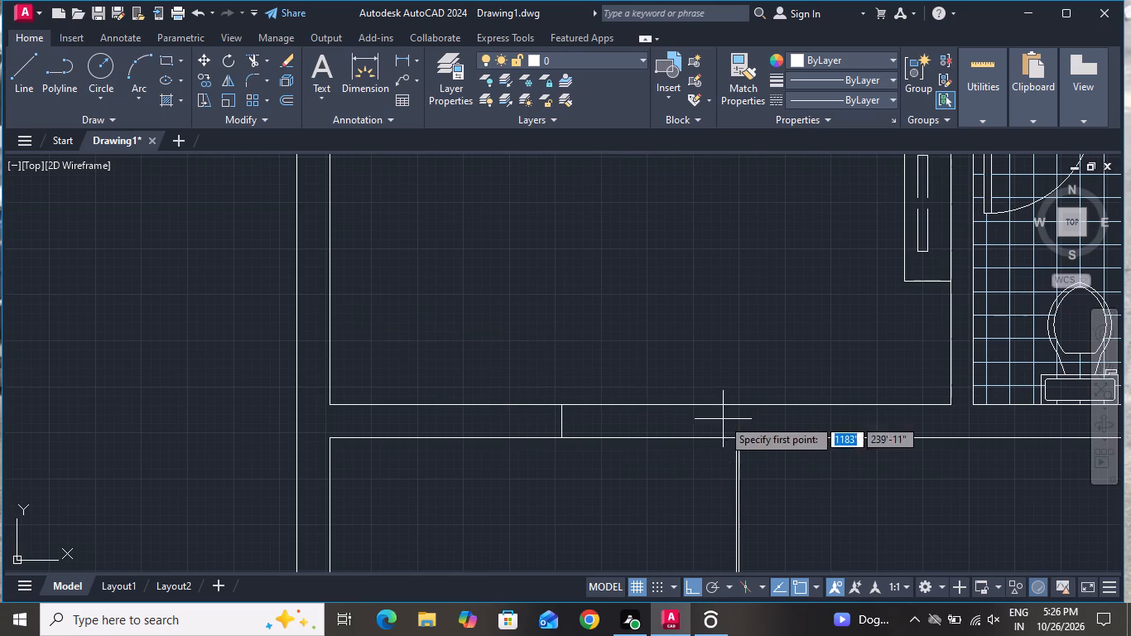
pyautogui.click(700, 405)
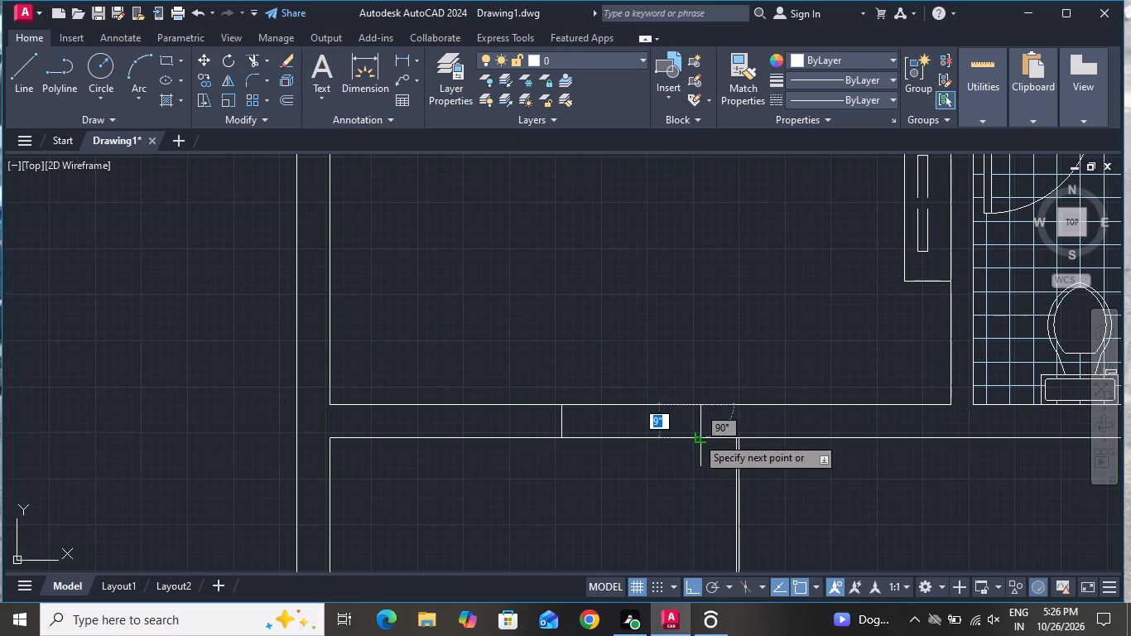
pyautogui.click(696, 436)
pyautogui.rightClick(696, 436)
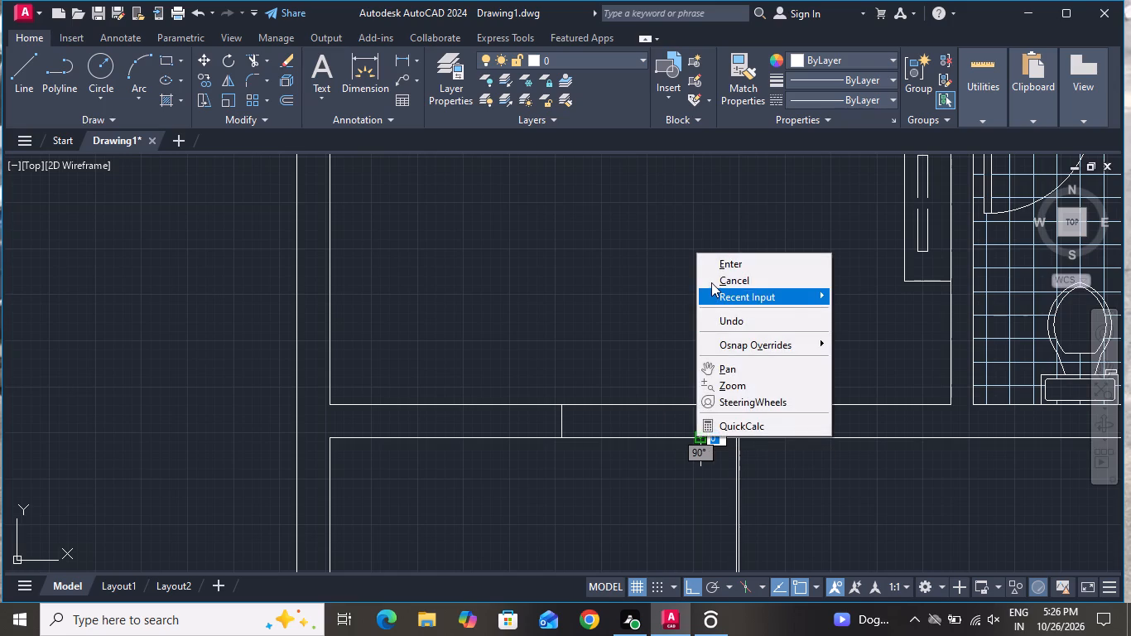
pyautogui.click(711, 282)
pyautogui.click(26, 62)
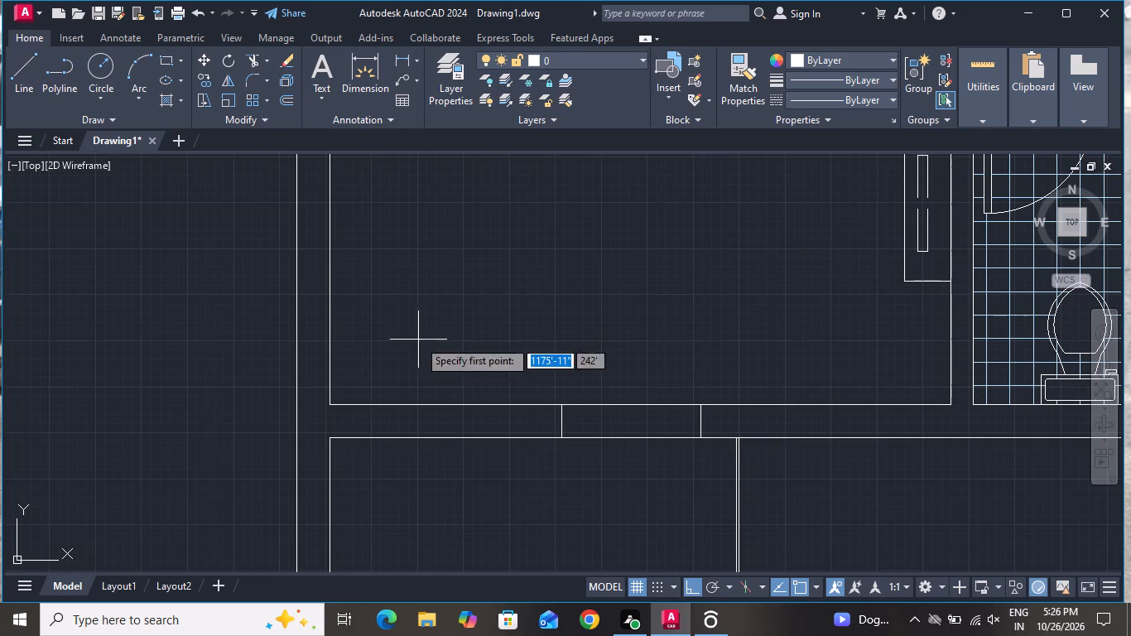
pyautogui.click(431, 403)
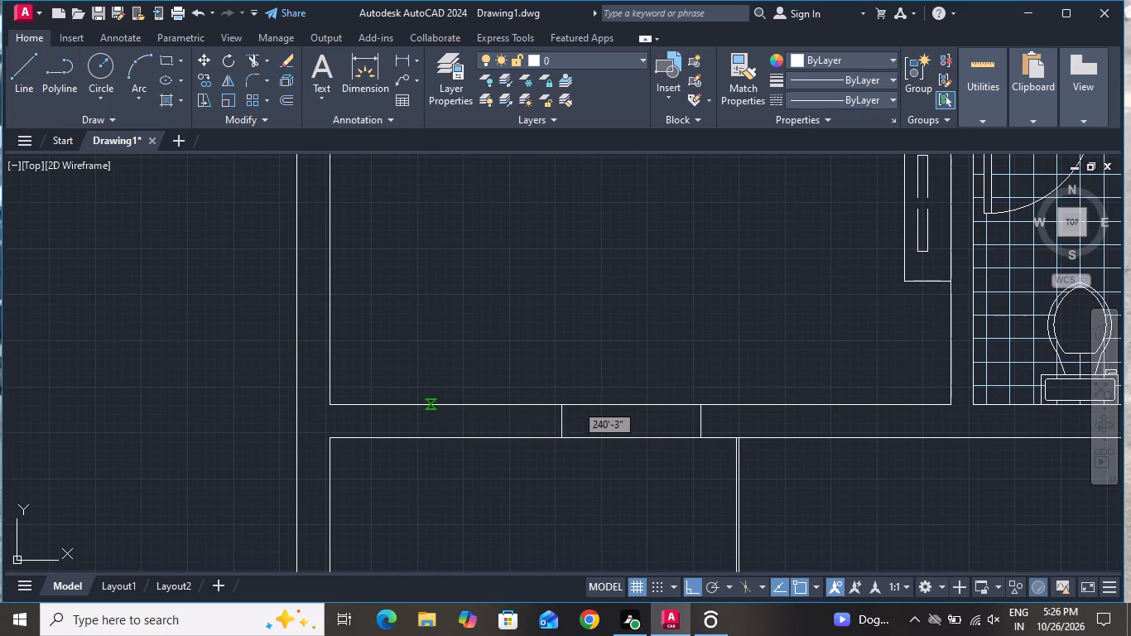
pyautogui.click(435, 433)
pyautogui.rightClick(436, 432)
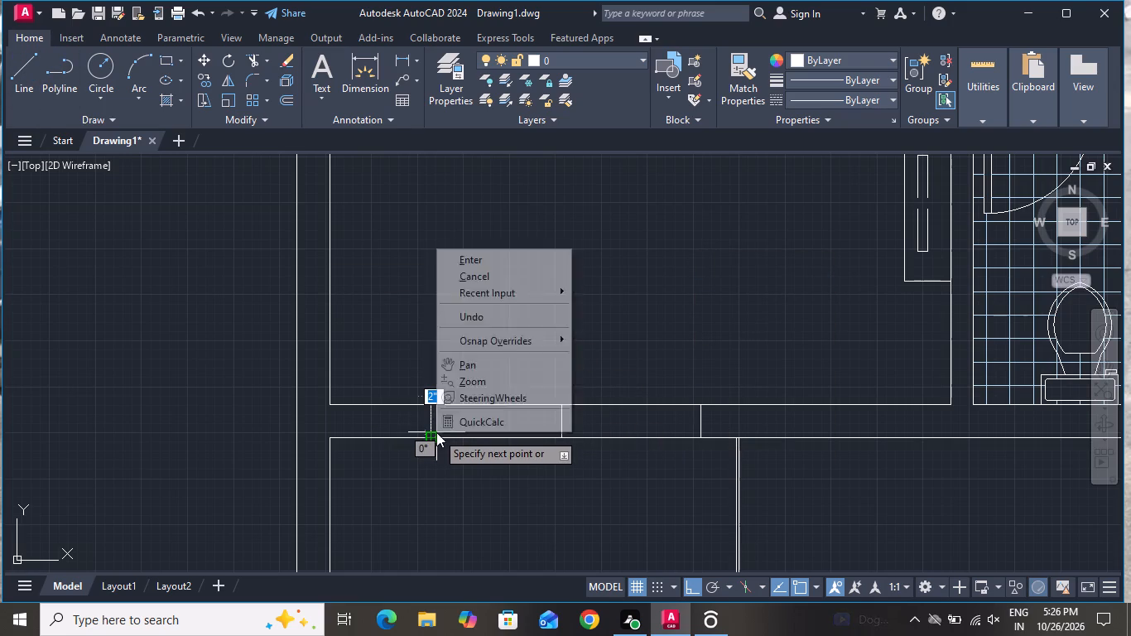
pyautogui.click(495, 275)
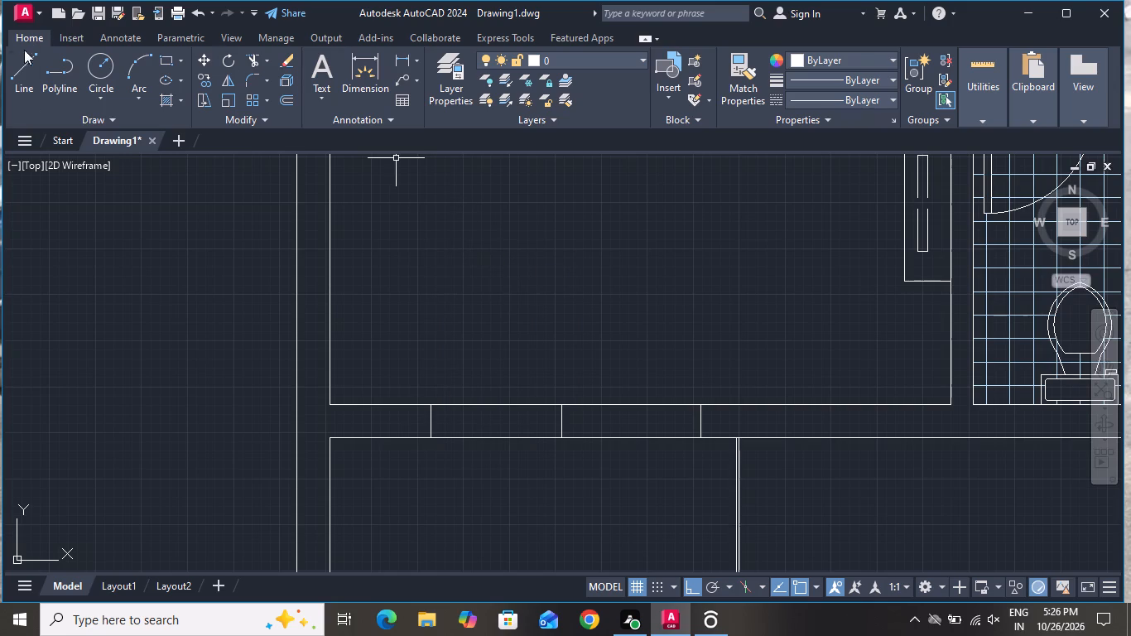
# Draw two thin staggered rectangles as sliding panels, the right one about 3'-2" by 3" along the room-side face, the left along the opposite face.
pyautogui.click(172, 62)
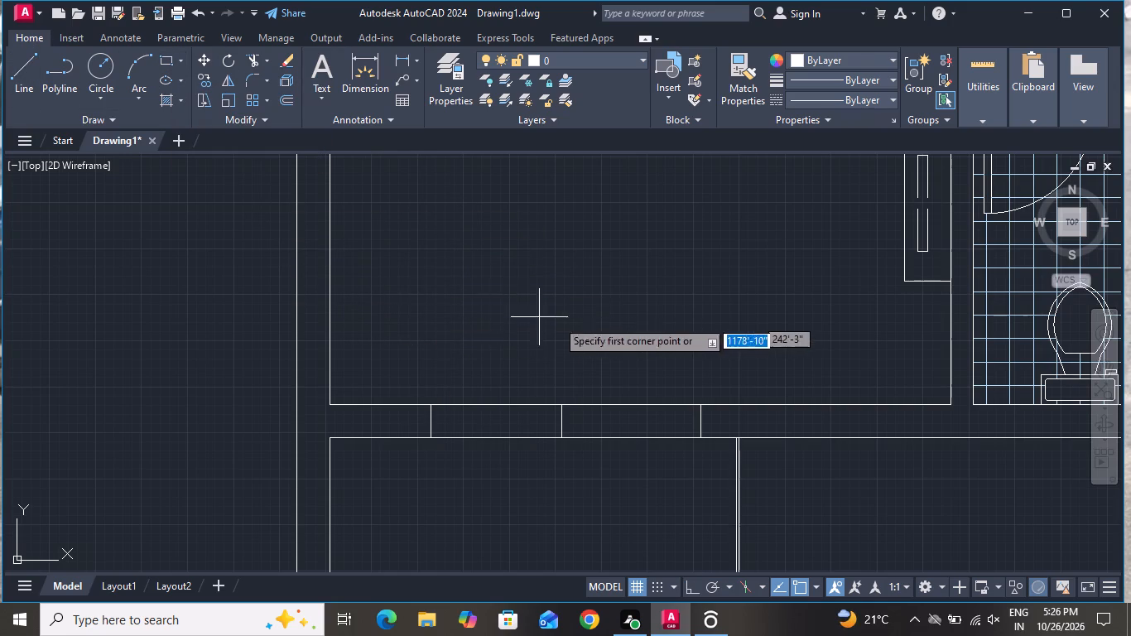
pyautogui.scroll(1, 671, 413)
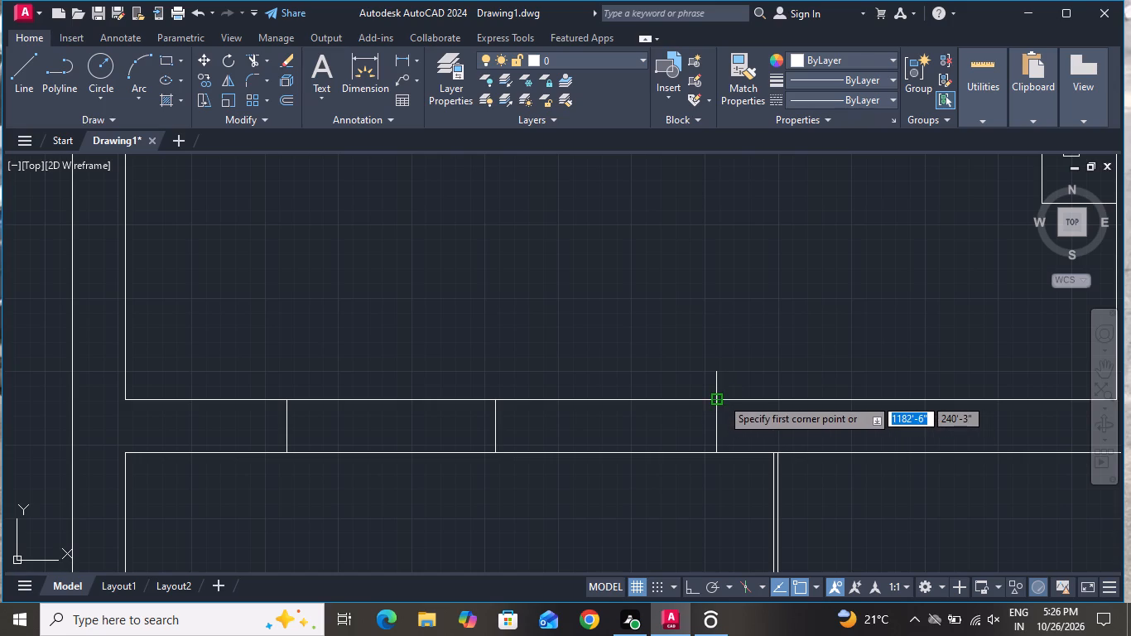
pyautogui.click(720, 397)
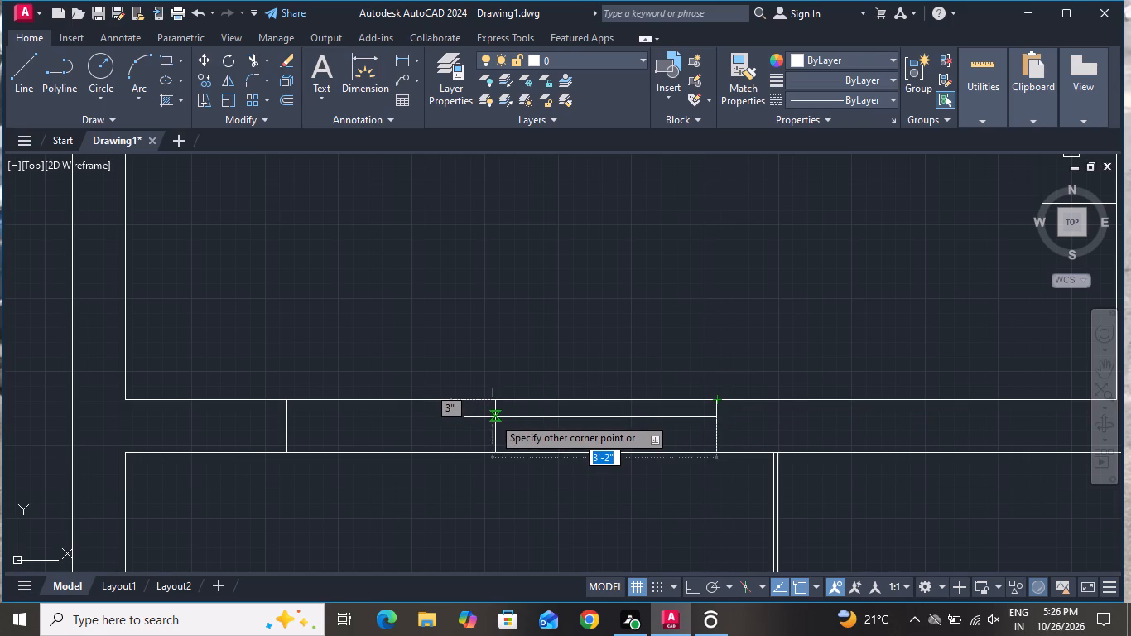
pyautogui.click(494, 417)
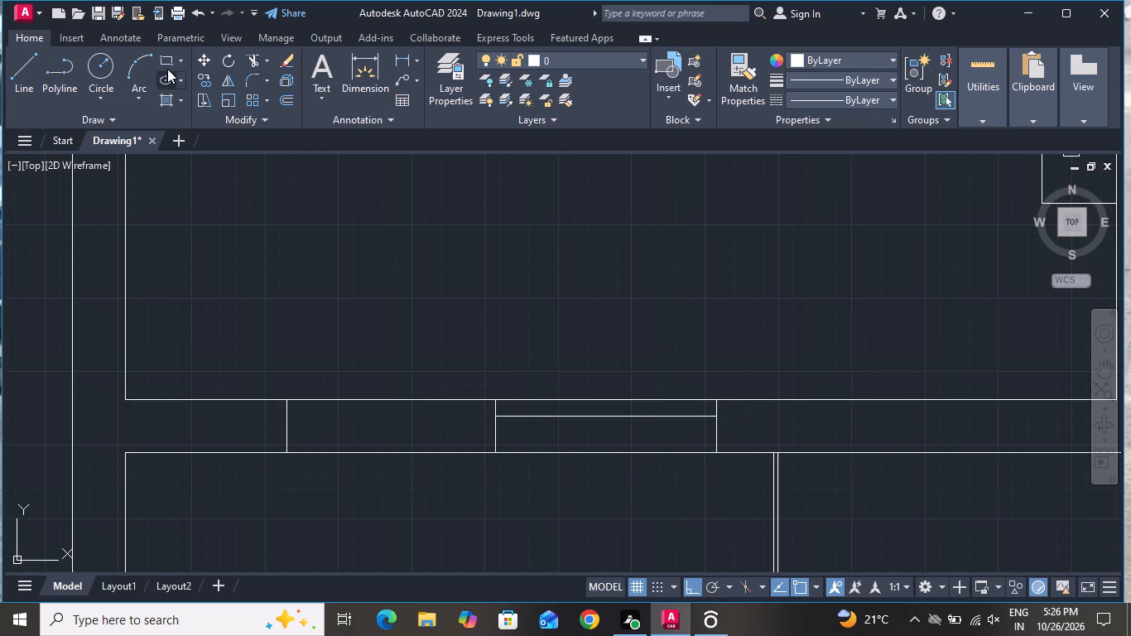
pyautogui.click(169, 57)
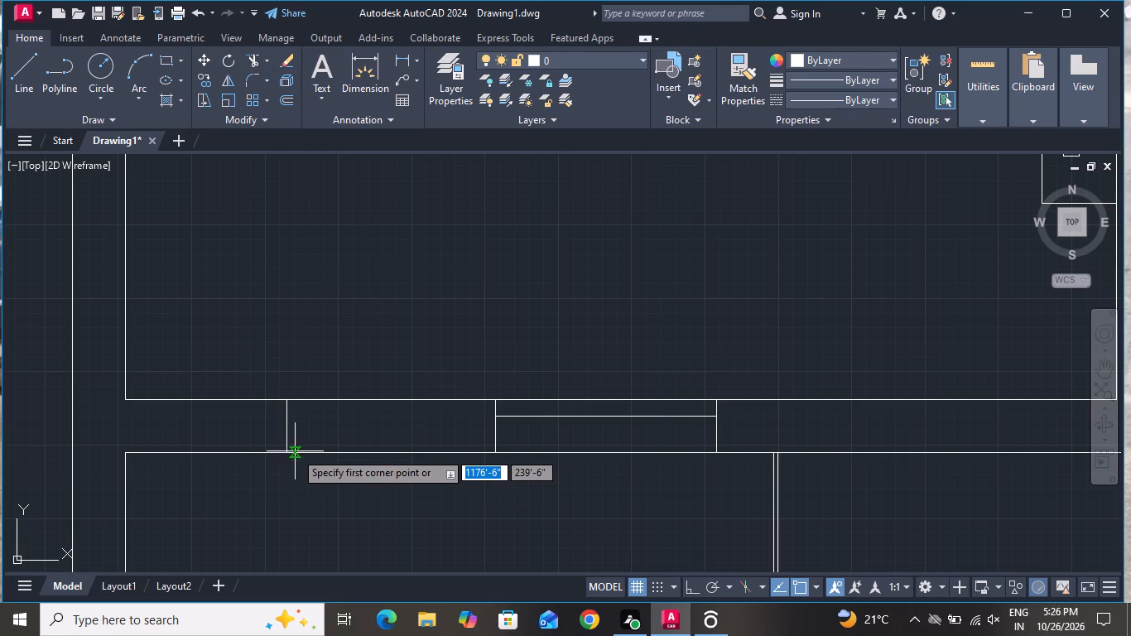
pyautogui.click(290, 450)
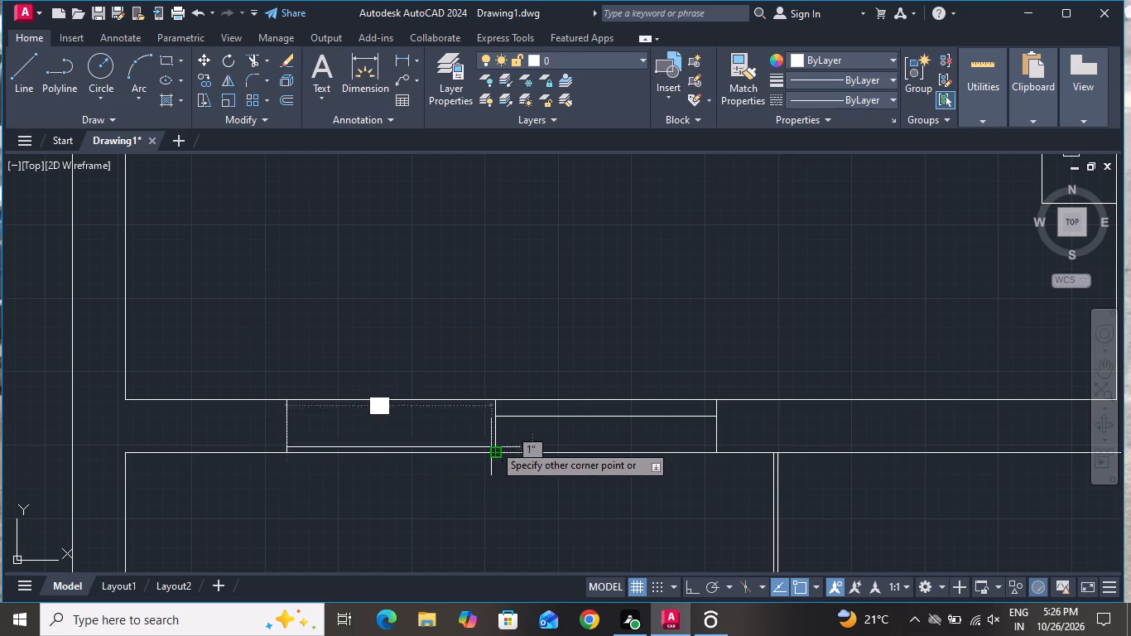
pyautogui.click(497, 436)
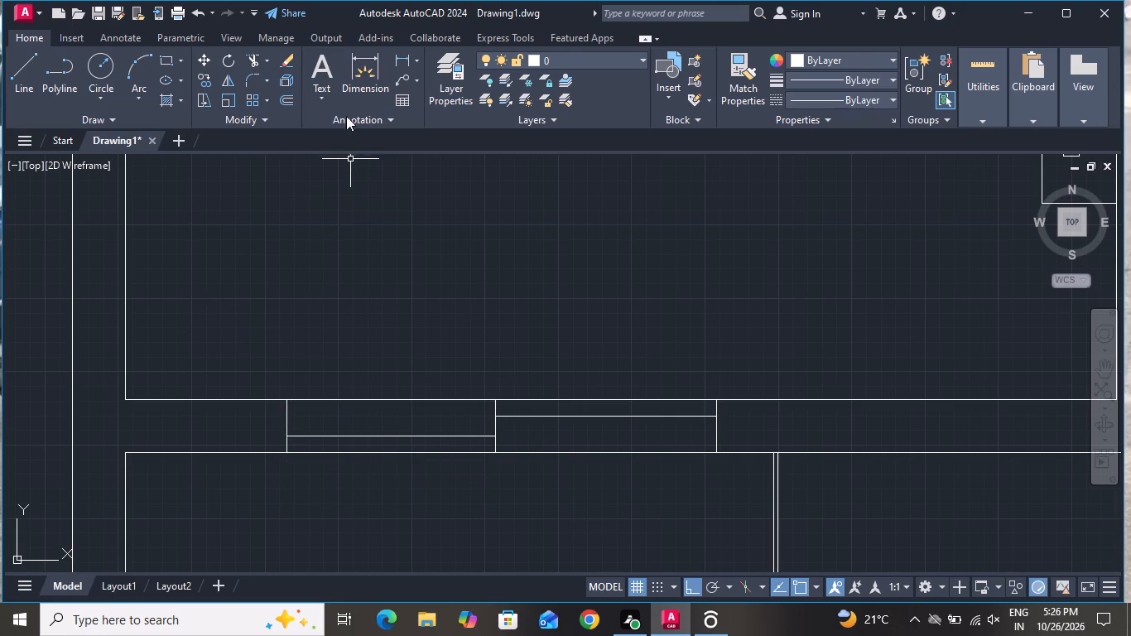
# Trim the room-side wall line above the left panel and the opposite wall line below the right panel.
pyautogui.click(255, 60)
pyautogui.click(368, 396)
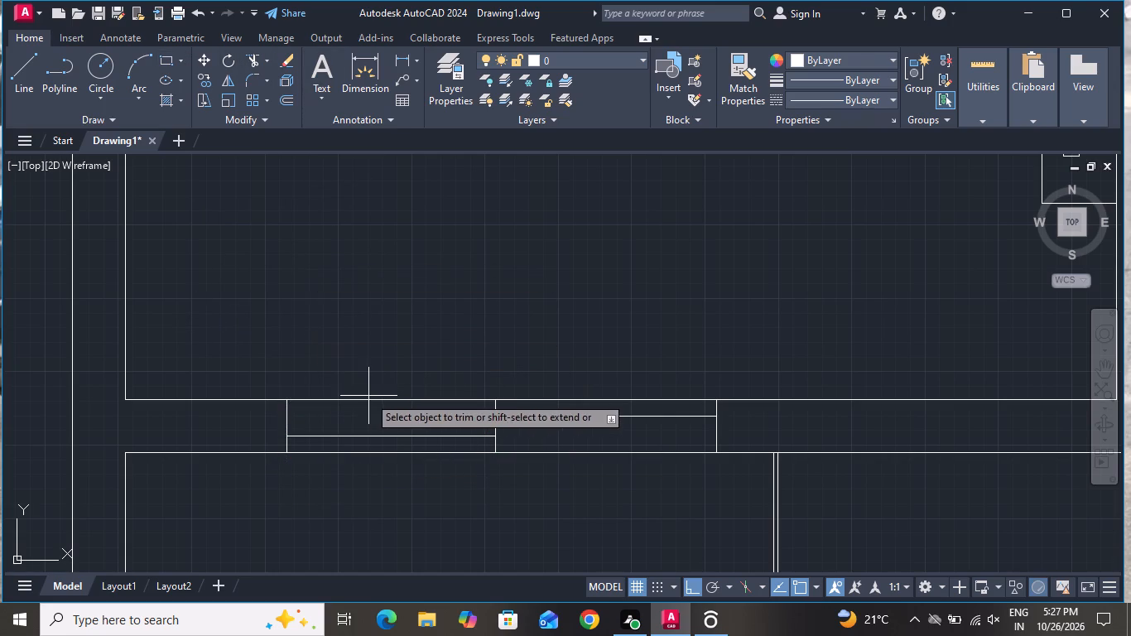
pyautogui.click(372, 417)
pyautogui.click(577, 491)
pyautogui.click(580, 441)
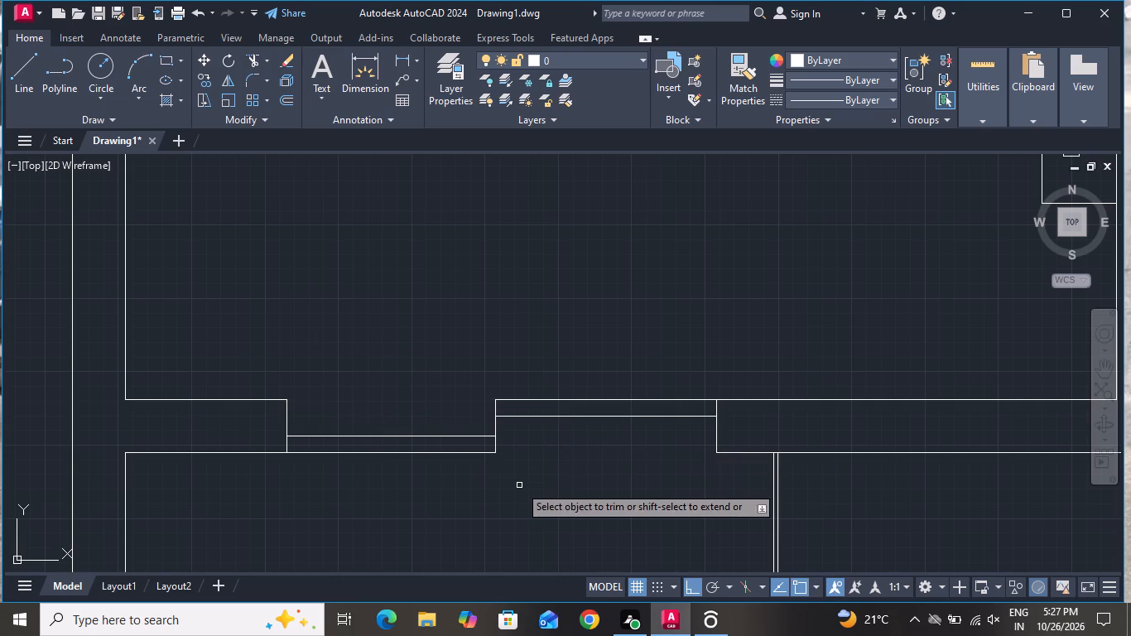
pyautogui.scroll(-2, 525, 473)
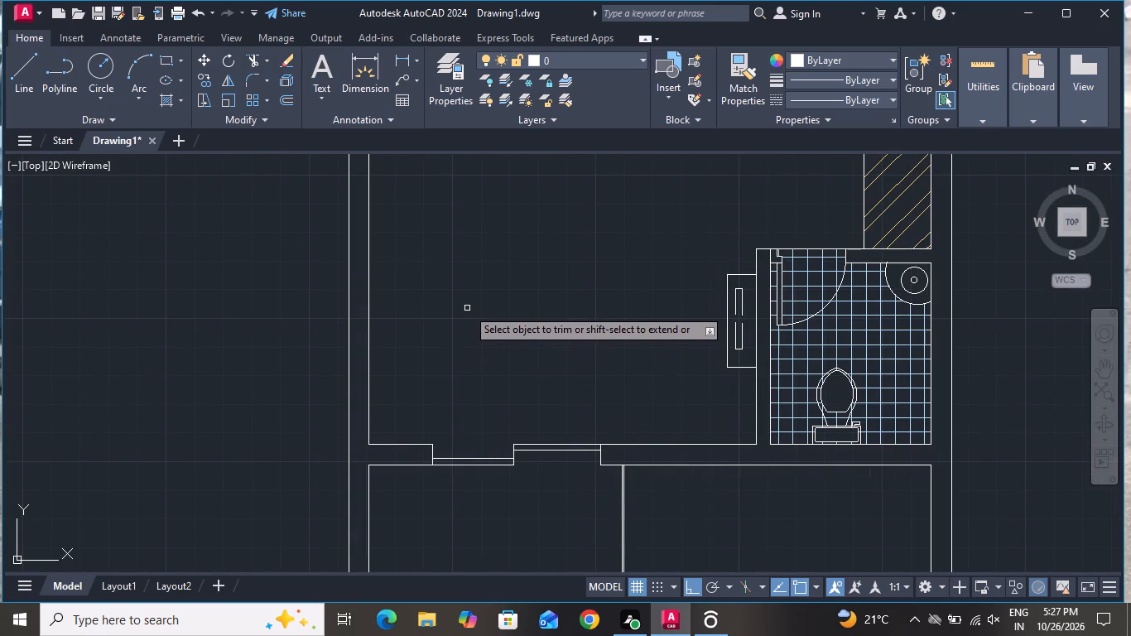
# Draw a vertical line about 9" long across the wall, between the two-panel sliding opening and the bathroom partition.
pyautogui.rightClick(467, 308)
pyautogui.click(479, 338)
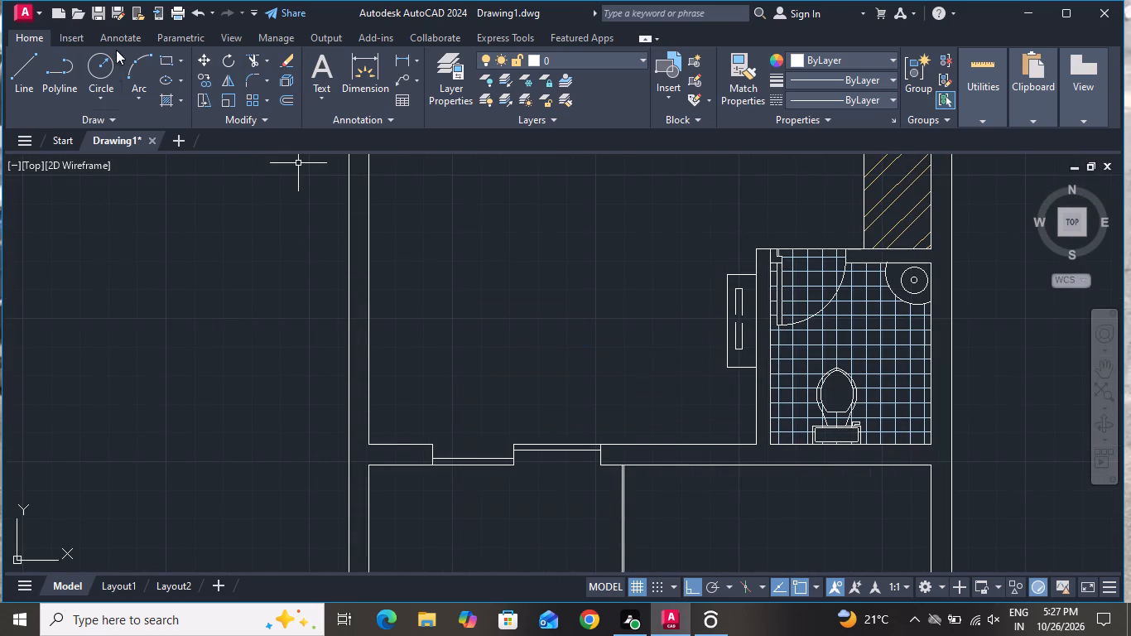
pyautogui.click(26, 64)
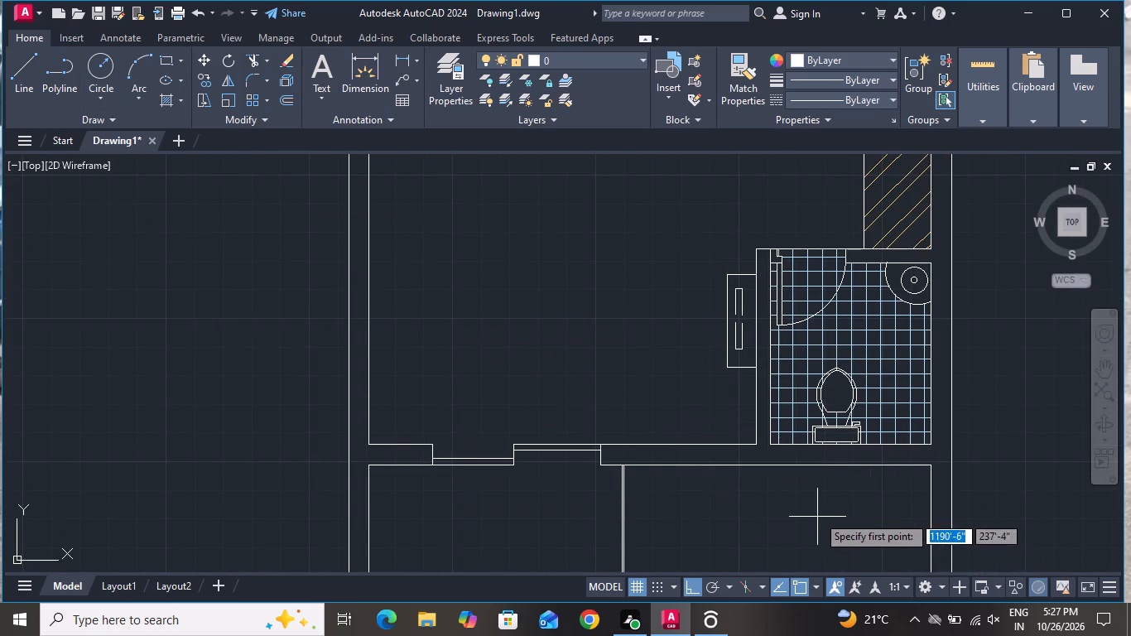
pyautogui.scroll(1, 811, 503)
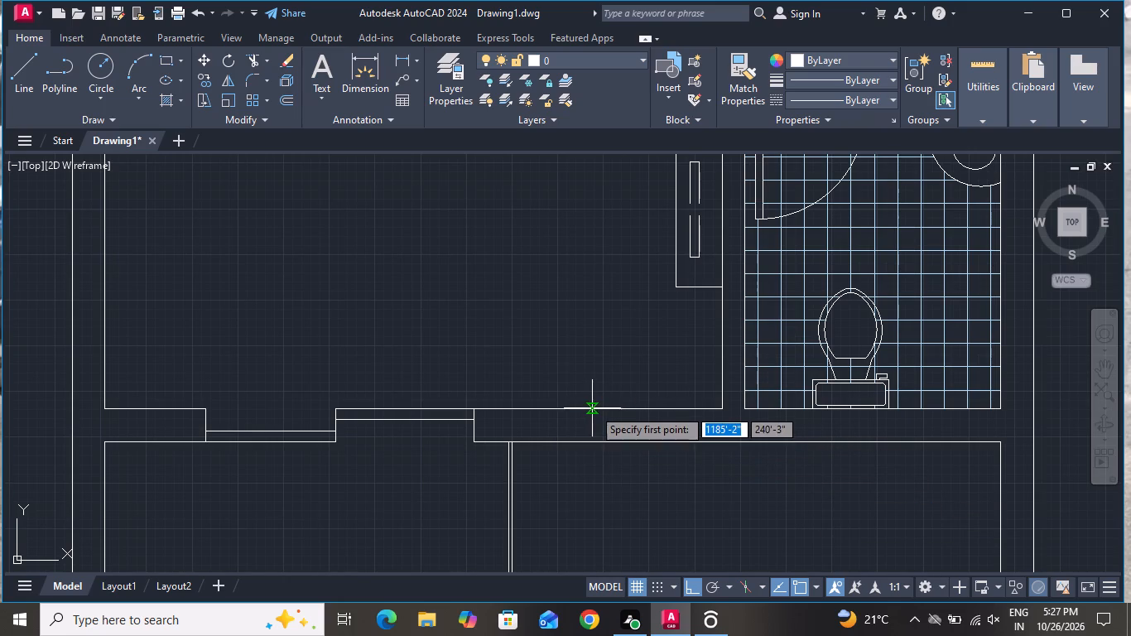
pyautogui.click(599, 405)
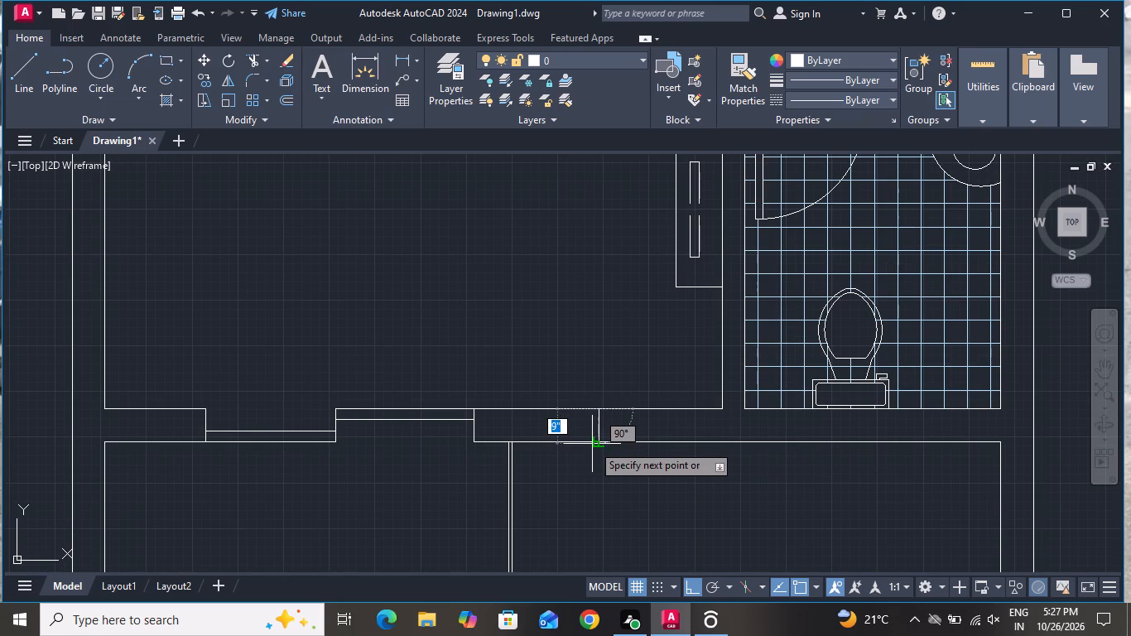
pyautogui.click(594, 437)
pyautogui.rightClick(604, 442)
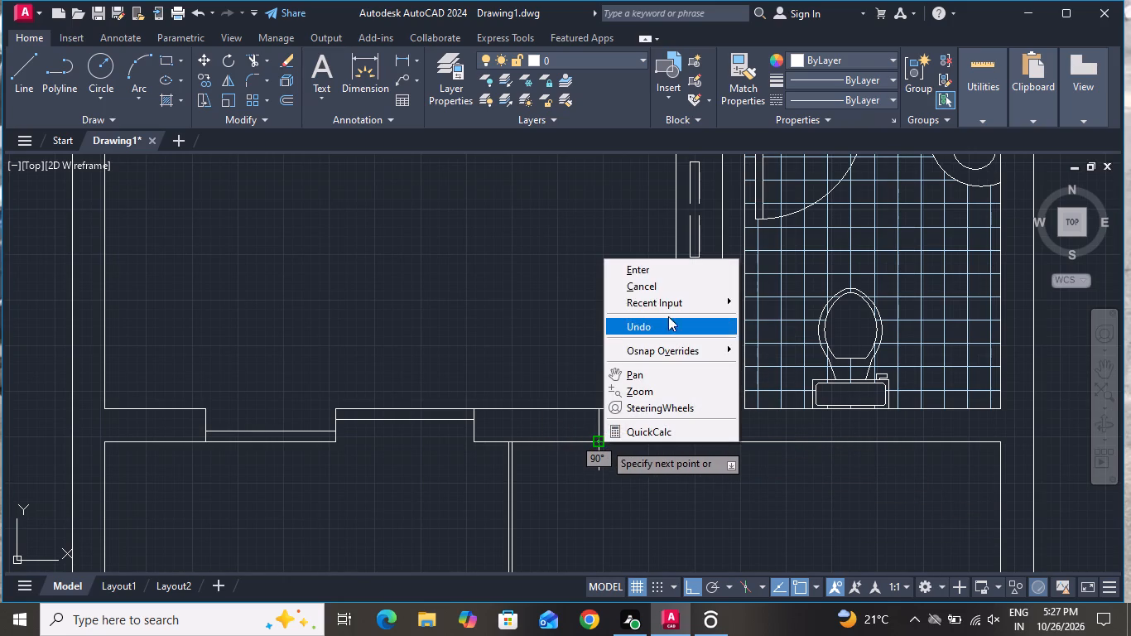
pyautogui.click(669, 287)
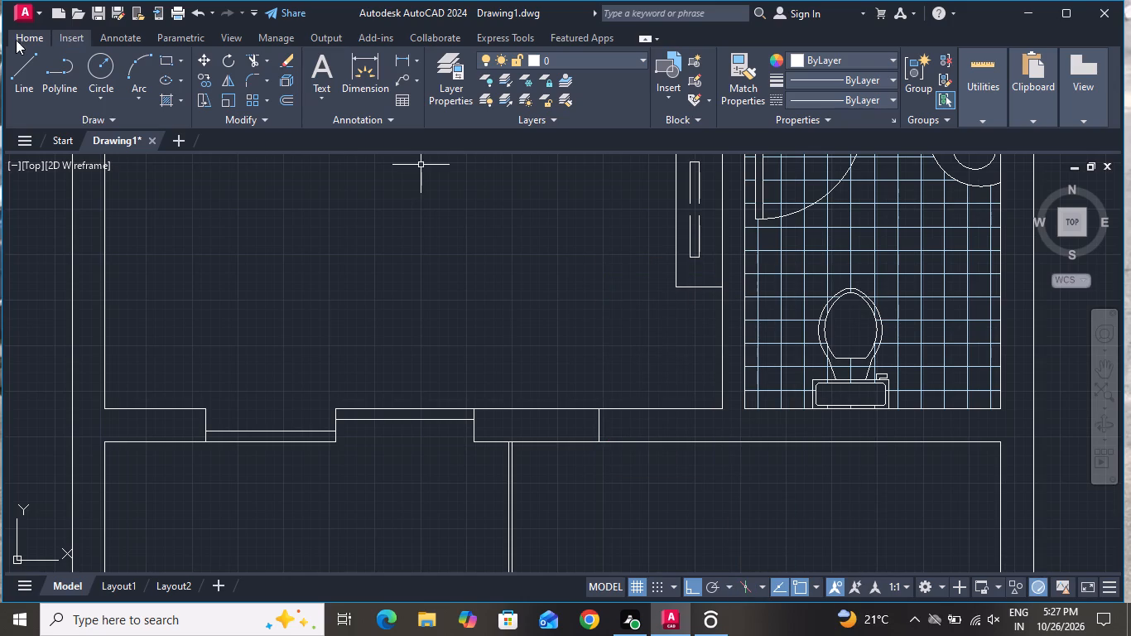
# Draw two closely spaced vertical lines across the wall on the bathroom side of that line, as the window's right jamb.
pyautogui.click(18, 57)
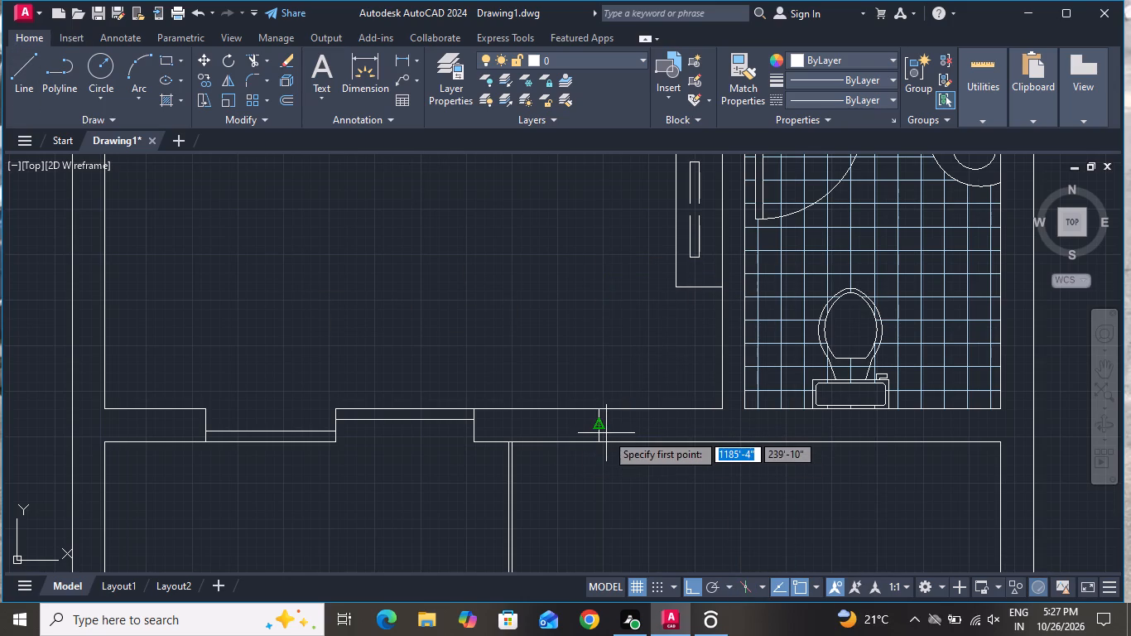
pyautogui.scroll(1, 669, 410)
pyautogui.click(687, 410)
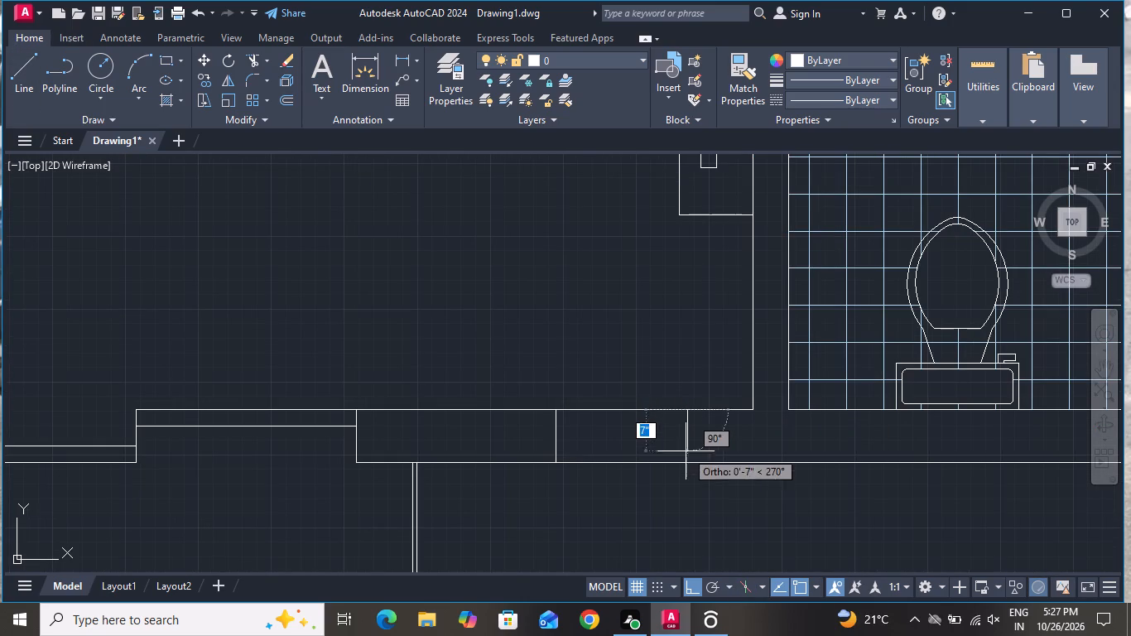
pyautogui.click(686, 458)
pyautogui.rightClick(685, 458)
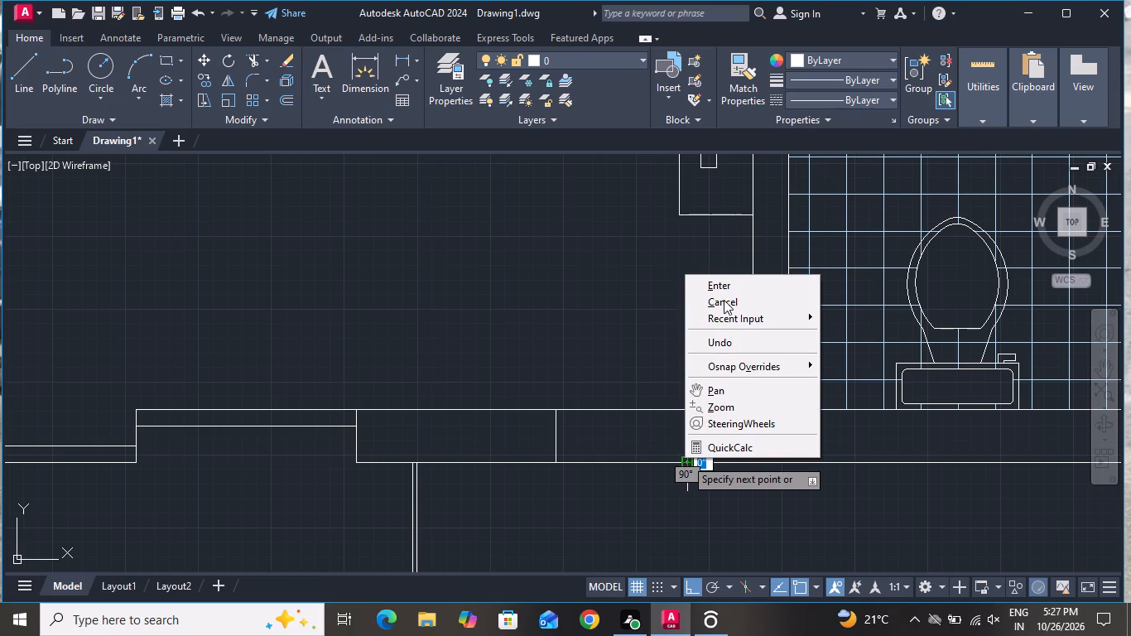
pyautogui.click(724, 299)
pyautogui.click(23, 60)
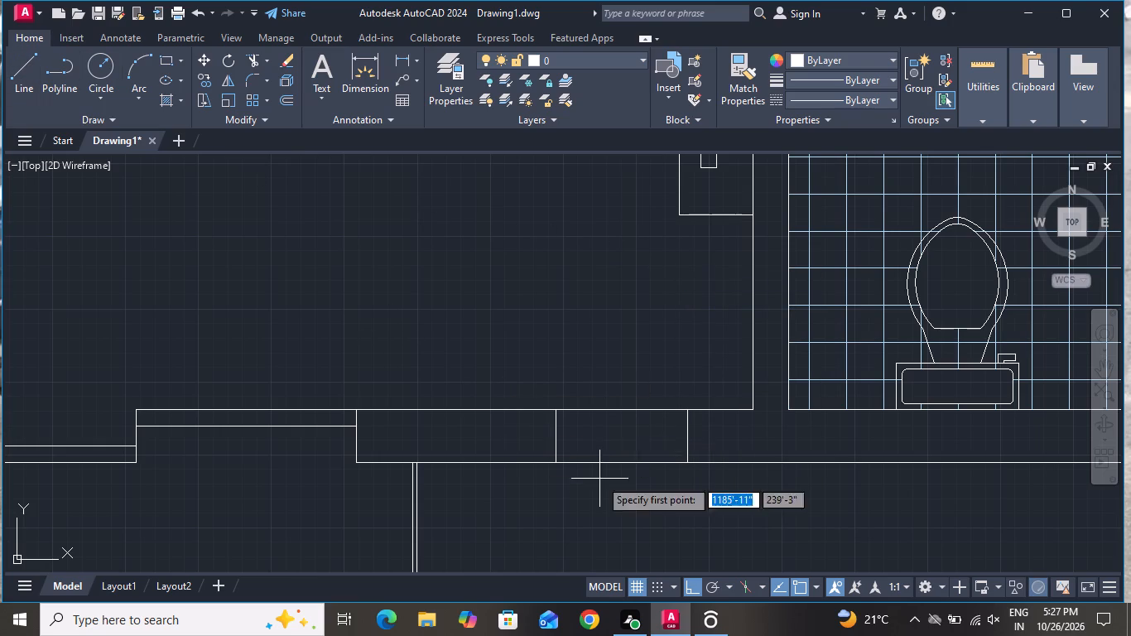
pyautogui.click(706, 408)
pyautogui.click(710, 467)
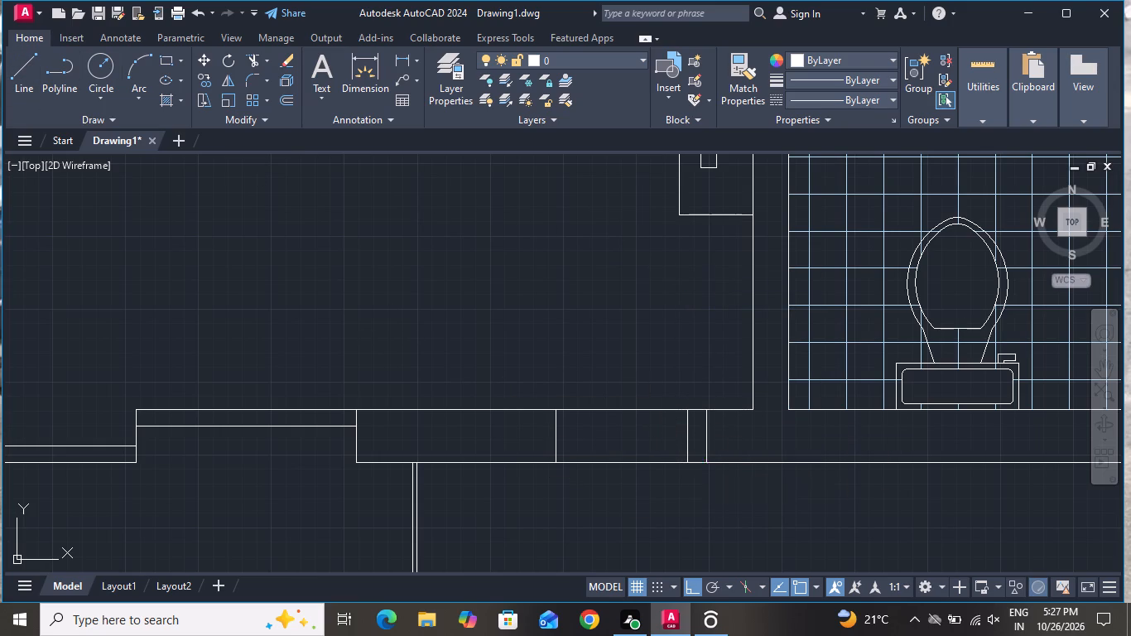
pyautogui.rightClick(710, 465)
pyautogui.click(757, 302)
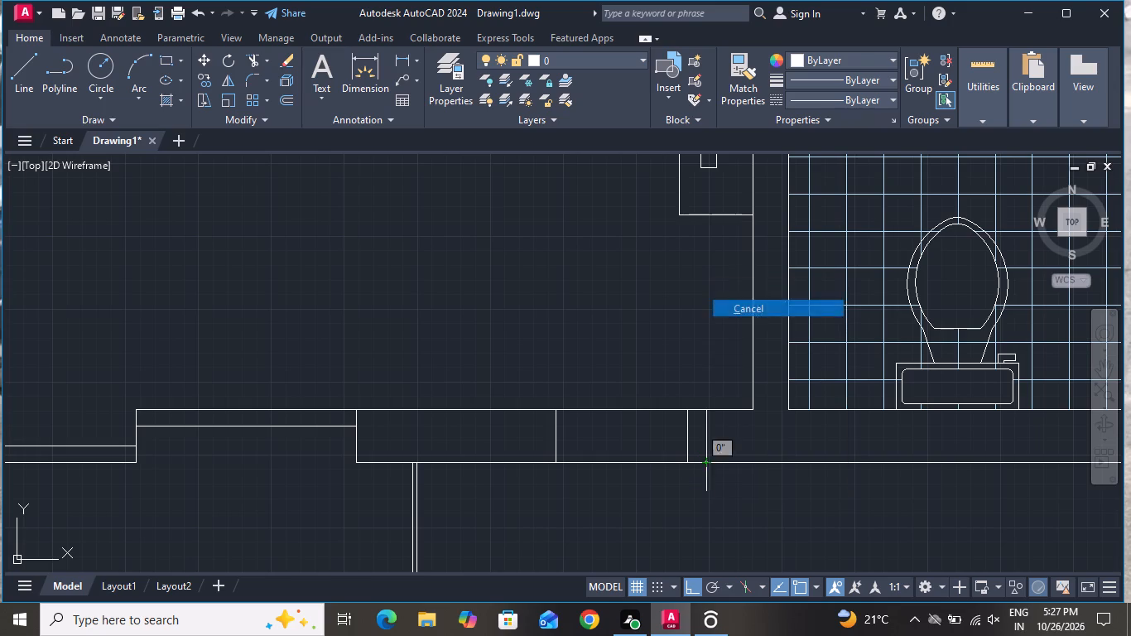
# Draw two closely spaced vertical lines across the wall between the sliding opening and the centre line, as the window's left jamb.
pyautogui.click(21, 65)
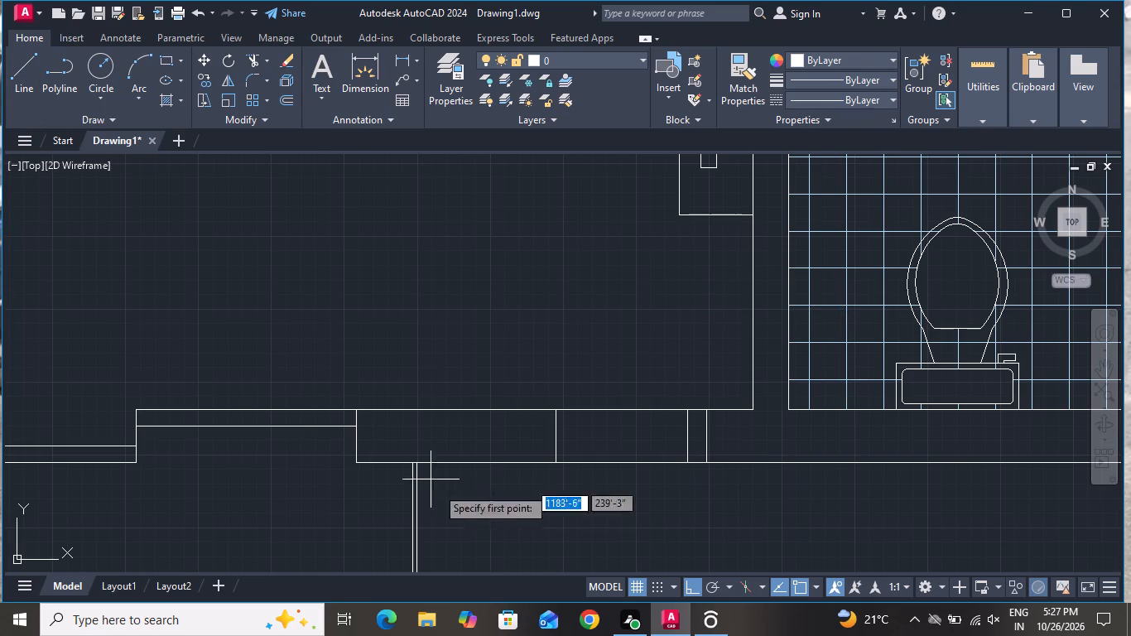
pyautogui.click(444, 412)
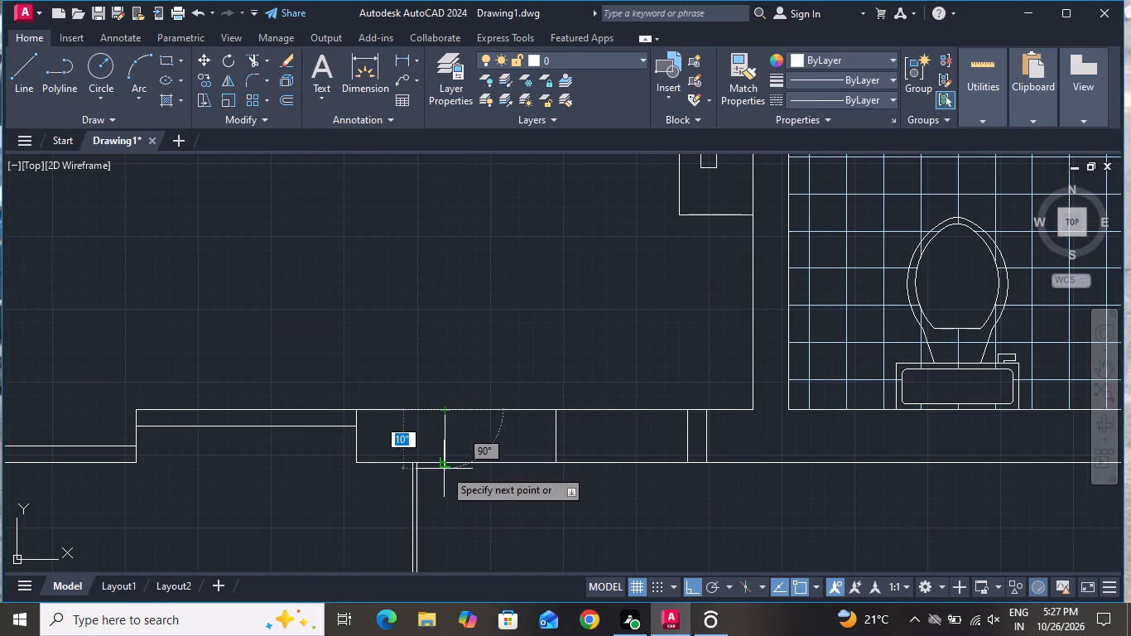
pyautogui.click(444, 469)
pyautogui.rightClick(445, 470)
pyautogui.click(468, 318)
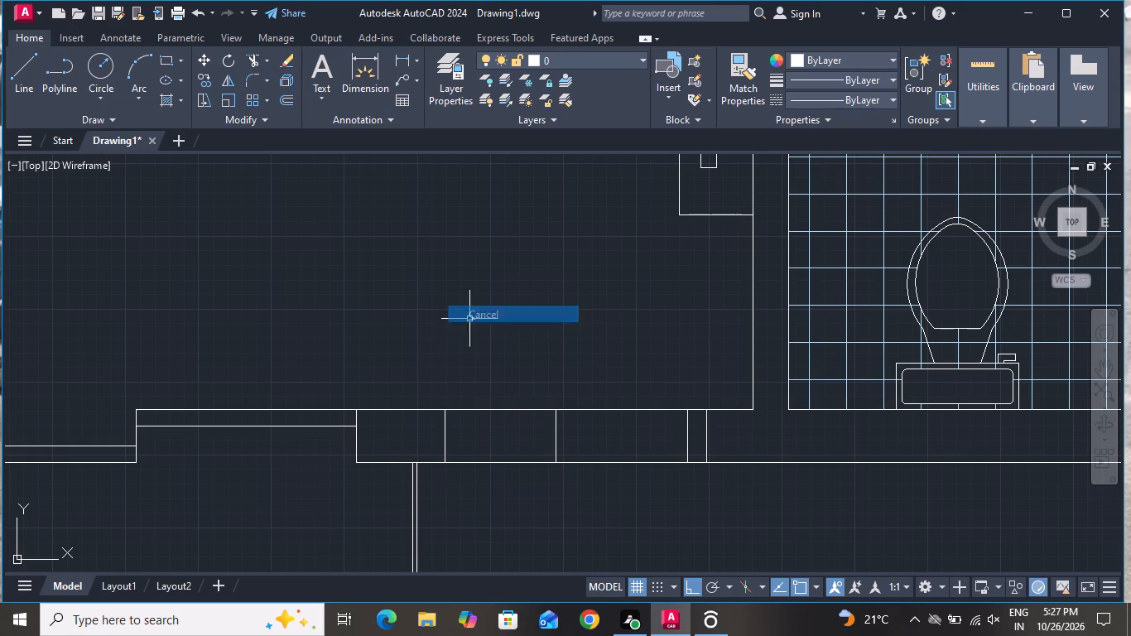
pyautogui.click(17, 61)
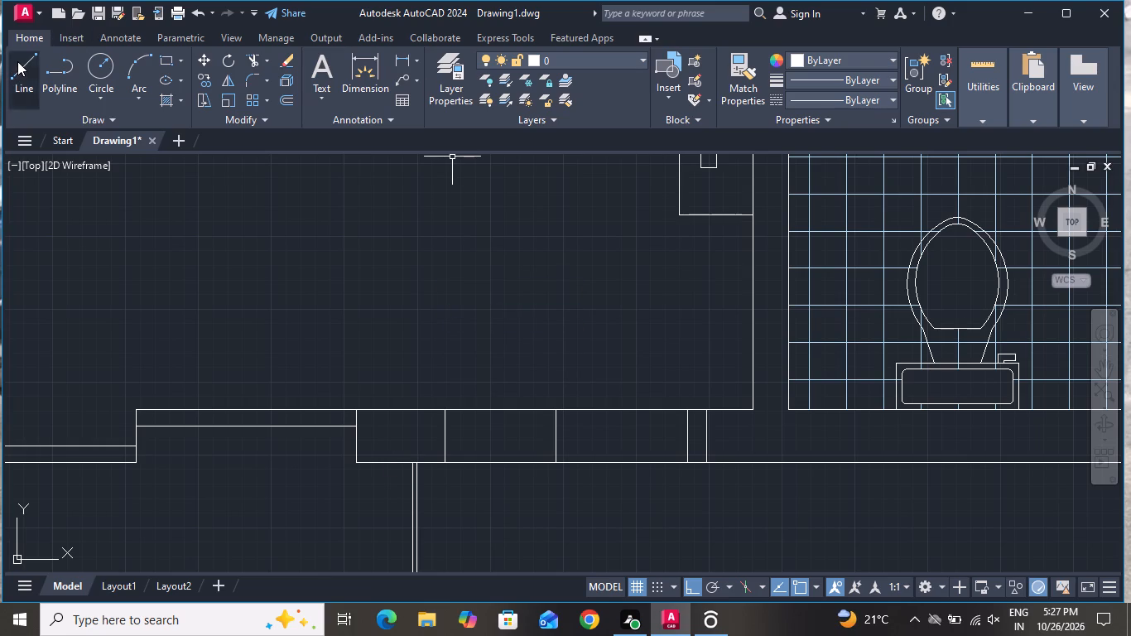
pyautogui.scroll(1, 336, 428)
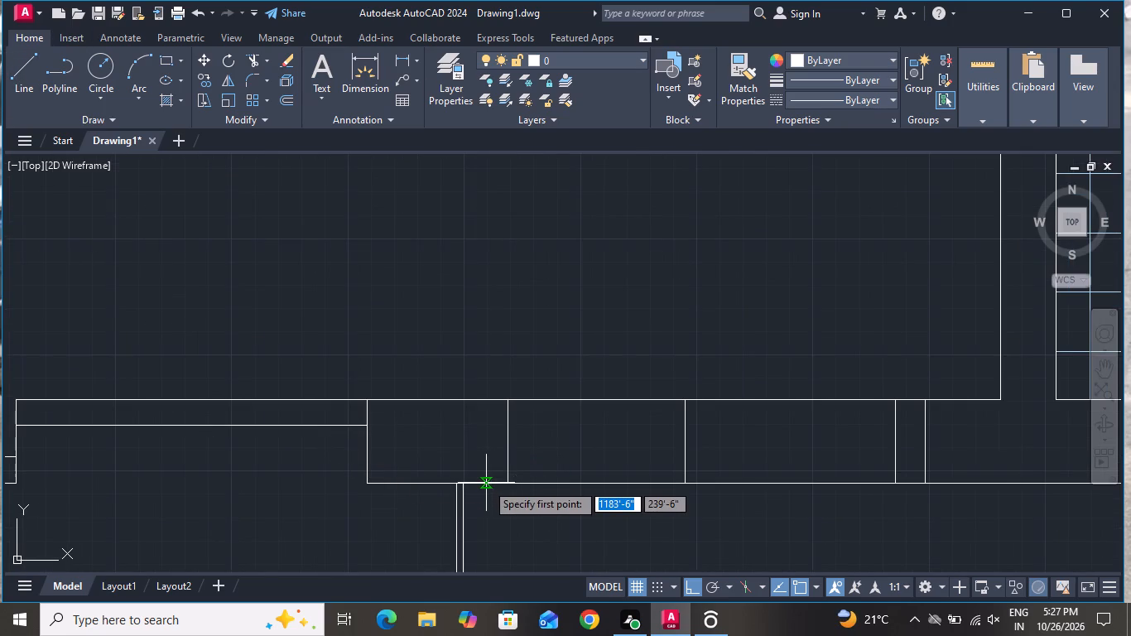
pyautogui.scroll(1, 486, 483)
pyautogui.click(490, 482)
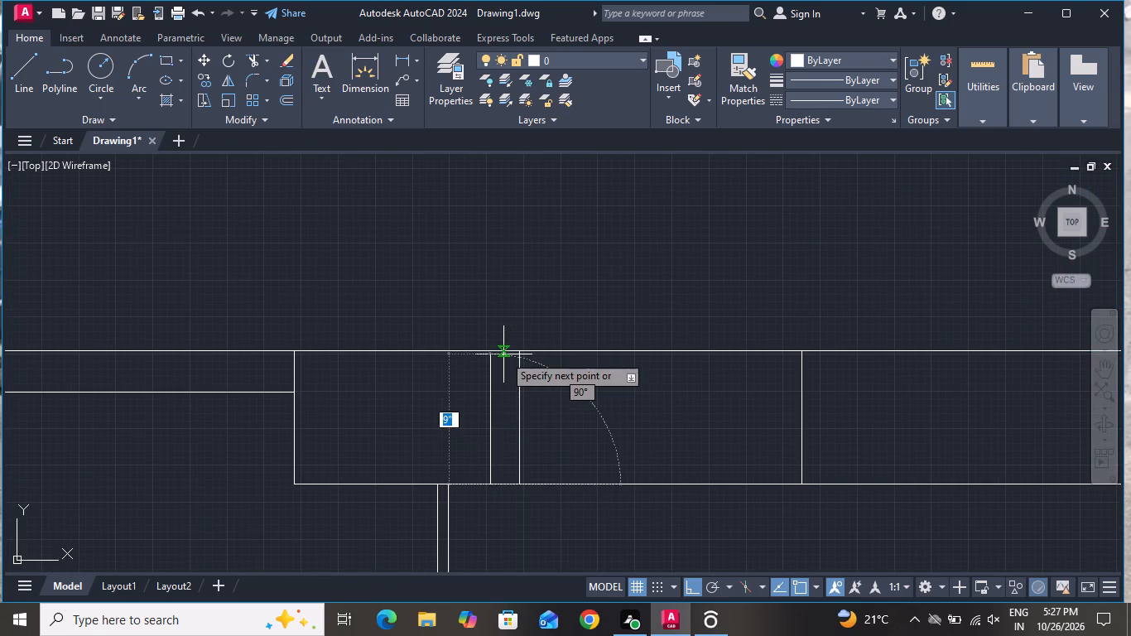
pyautogui.click(494, 349)
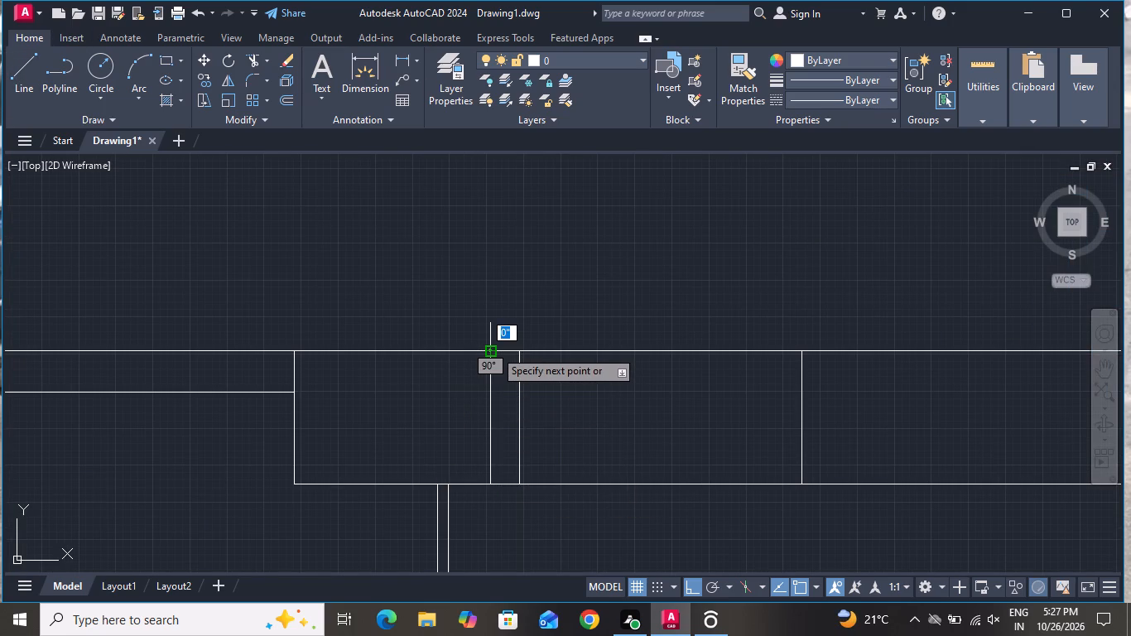
pyautogui.rightClick(494, 349)
pyautogui.click(503, 382)
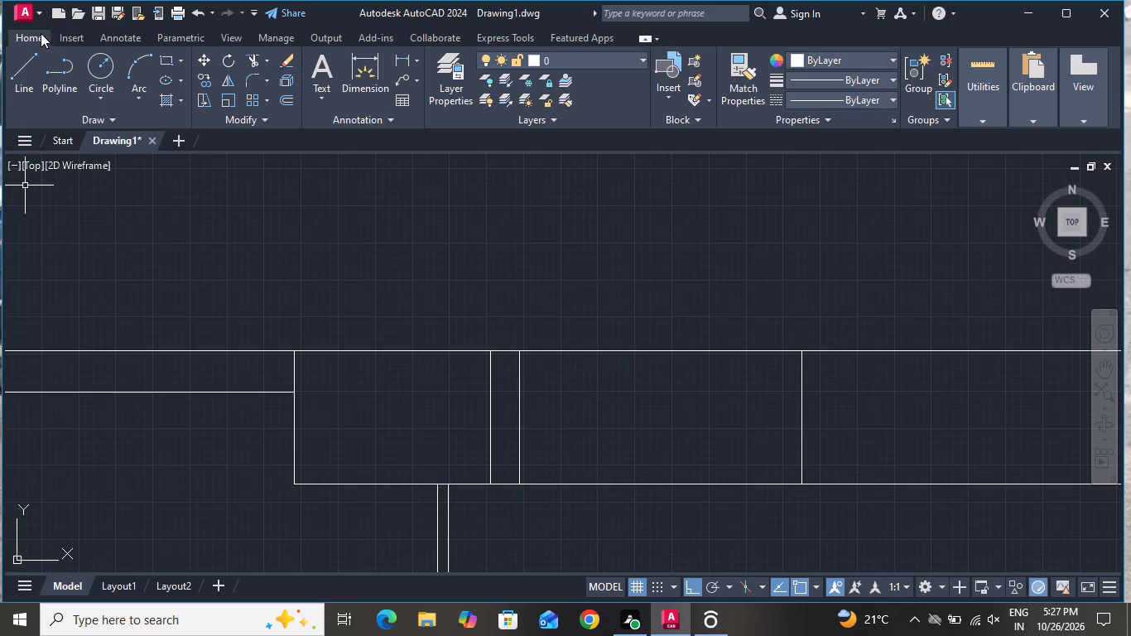
# Draw a horizontal line about 3'-6" long along the middle of the wall, between the inner lines of the two jambs.
pyautogui.click(29, 66)
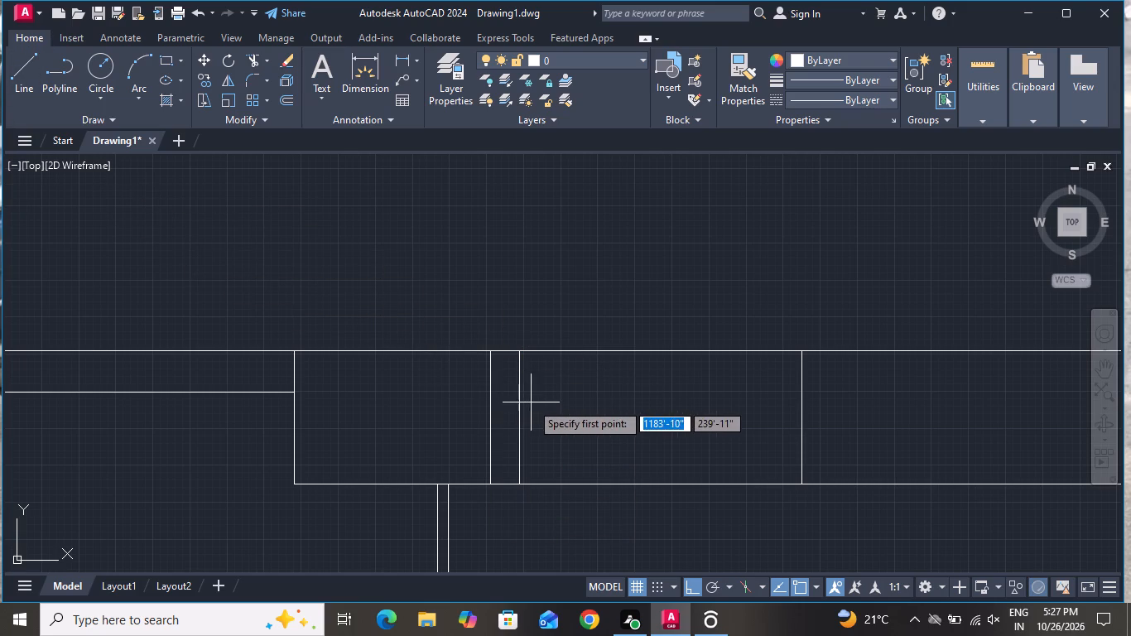
pyautogui.click(524, 413)
pyautogui.scroll(-2, 299, 422)
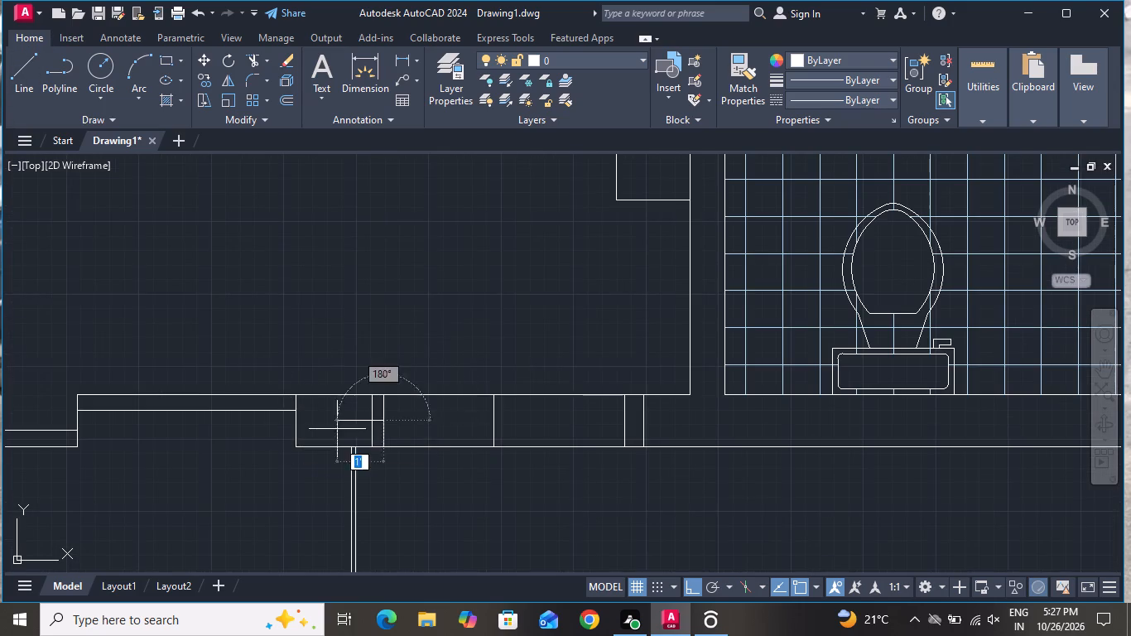
pyautogui.scroll(3, 638, 441)
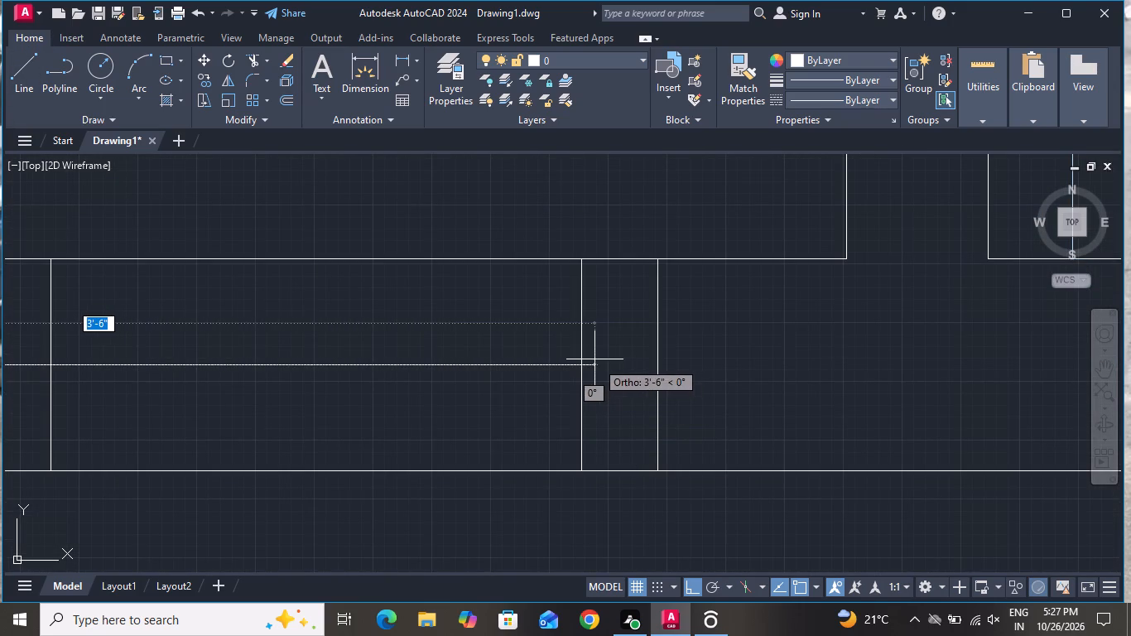
pyautogui.click(579, 364)
pyautogui.rightClick(577, 364)
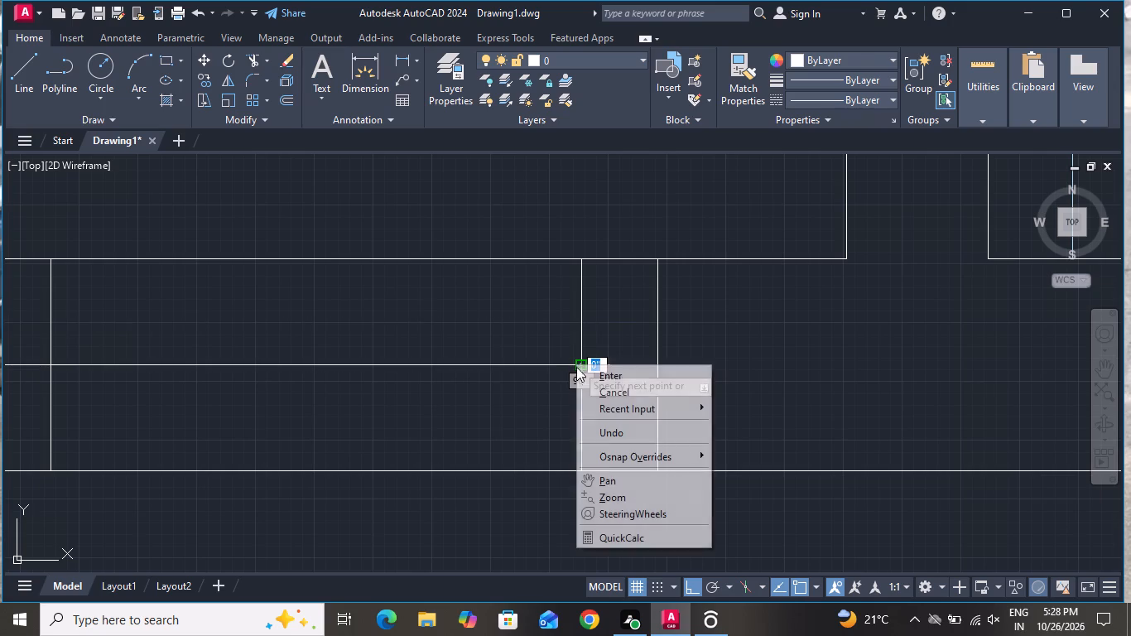
pyautogui.click(590, 391)
# Offset the window's horizontal middle line by 1" to both sides.
pyautogui.scroll(-2, 599, 422)
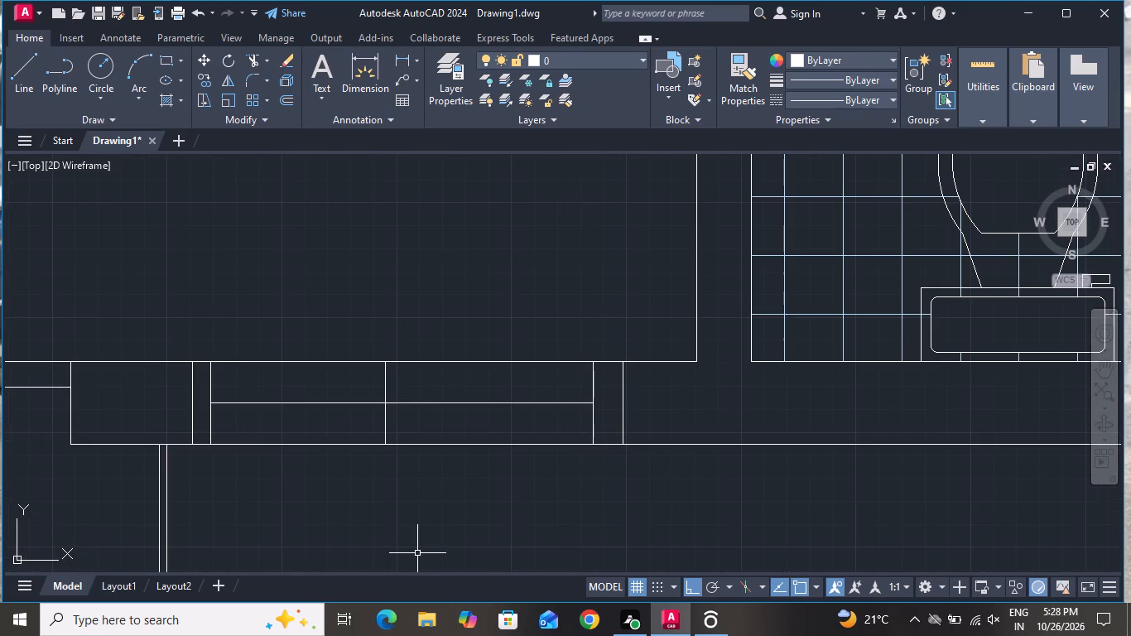
pyautogui.write('o')
pyautogui.press('space')
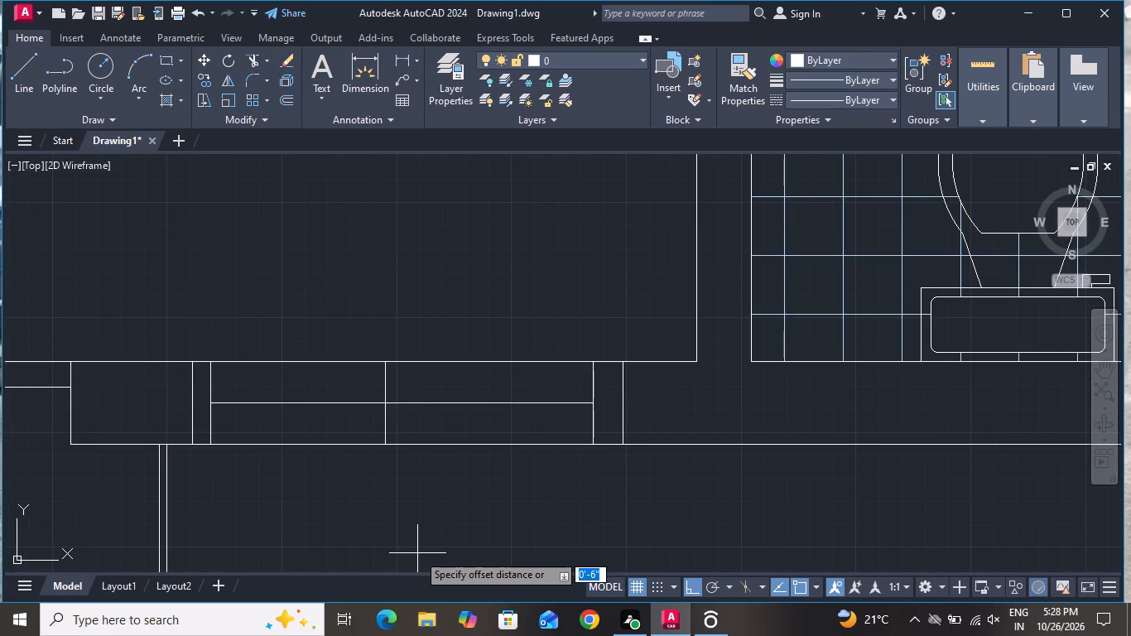
pyautogui.press('1')
pyautogui.hotkey('shift', '"')
pyautogui.press('Return')
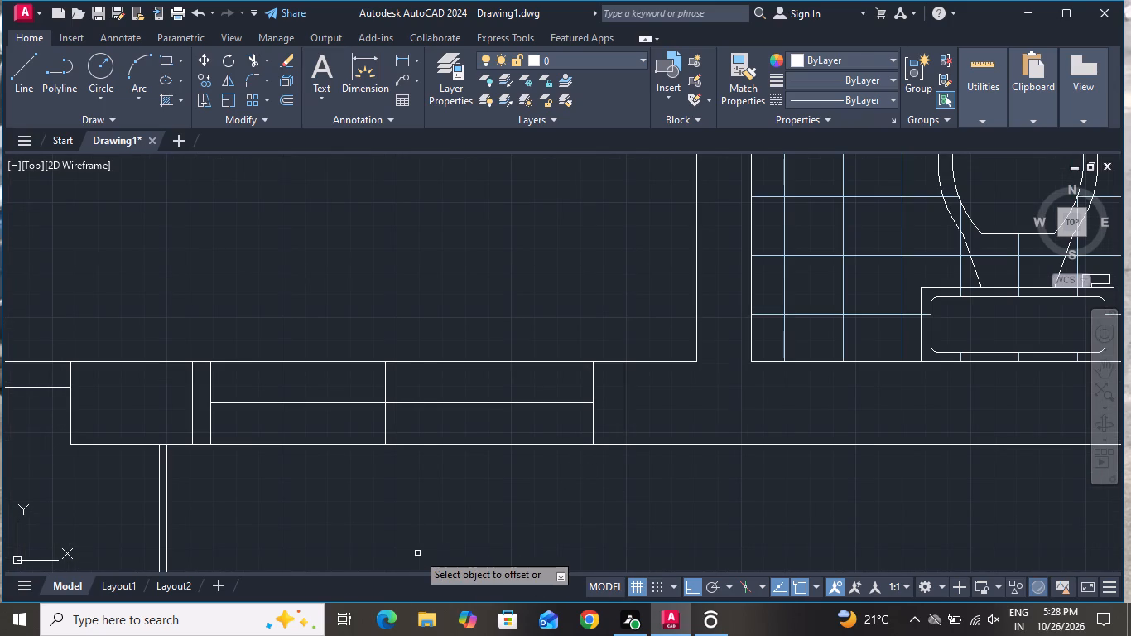
pyautogui.click(431, 402)
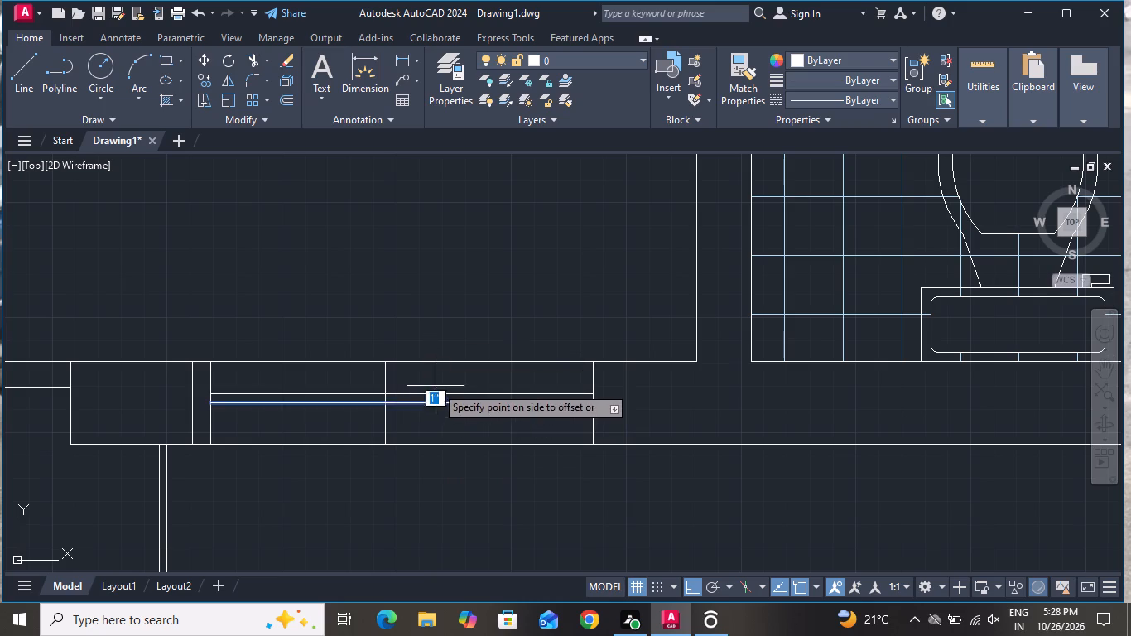
pyautogui.click(436, 385)
pyautogui.click(447, 403)
pyautogui.click(452, 446)
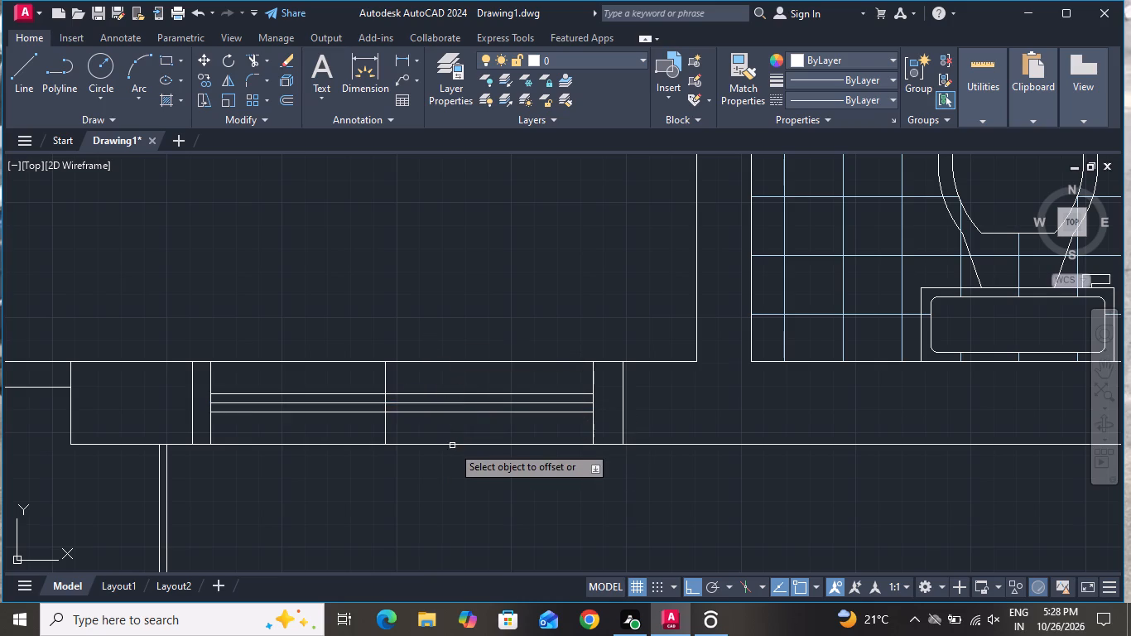
pyautogui.rightClick(455, 466)
pyautogui.click(491, 317)
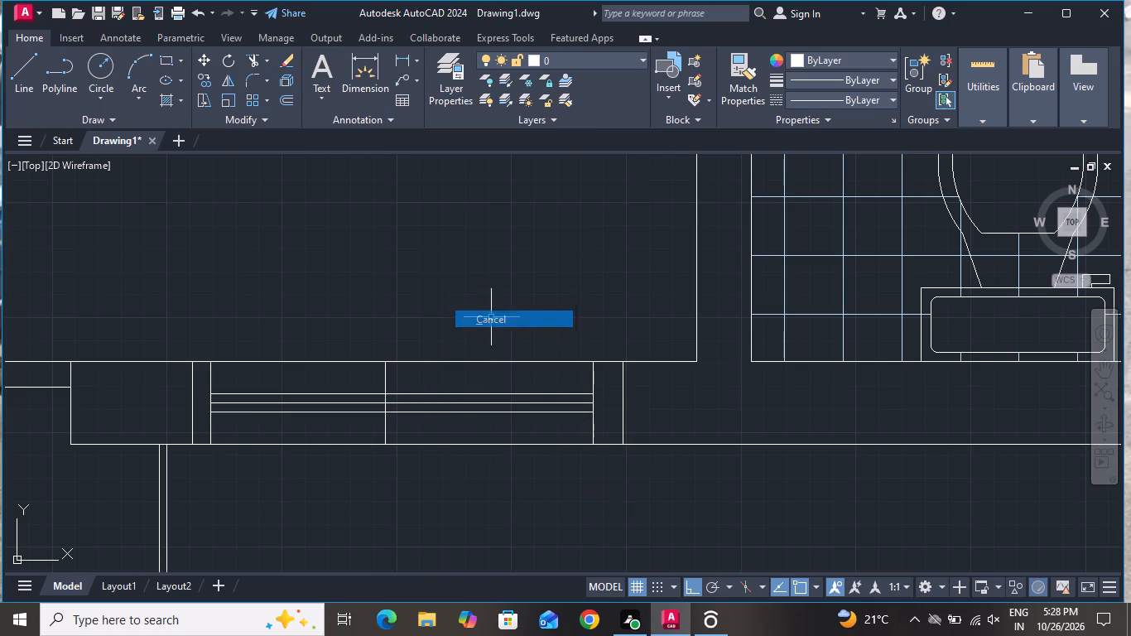
# Delete the window's horizontal middle line and the vertical line through its centre, leaving the two offset lines.
pyautogui.scroll(3, 383, 411)
pyautogui.click(403, 363)
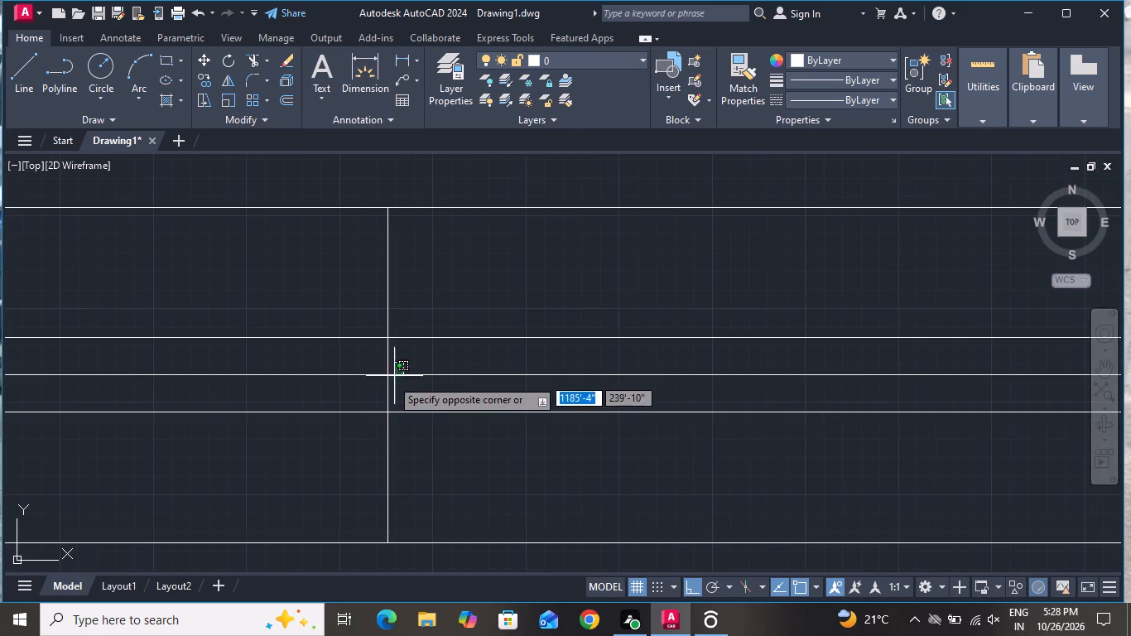
pyautogui.click(372, 388)
pyautogui.press('Delete')
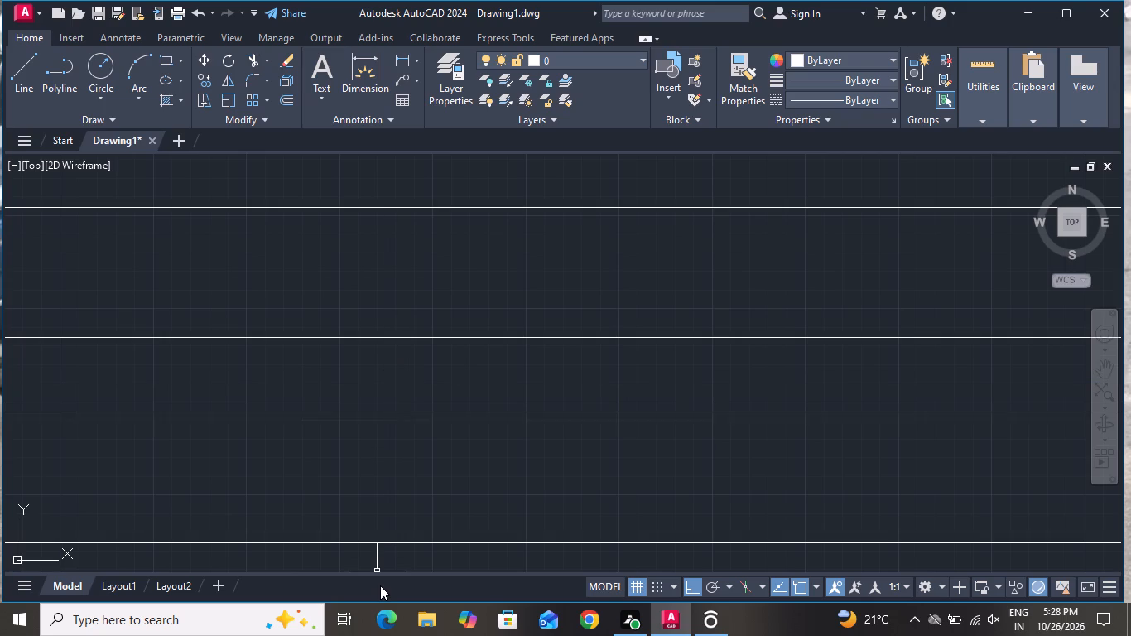
pyautogui.scroll(-5, 440, 609)
pyautogui.scroll(-5, 515, 358)
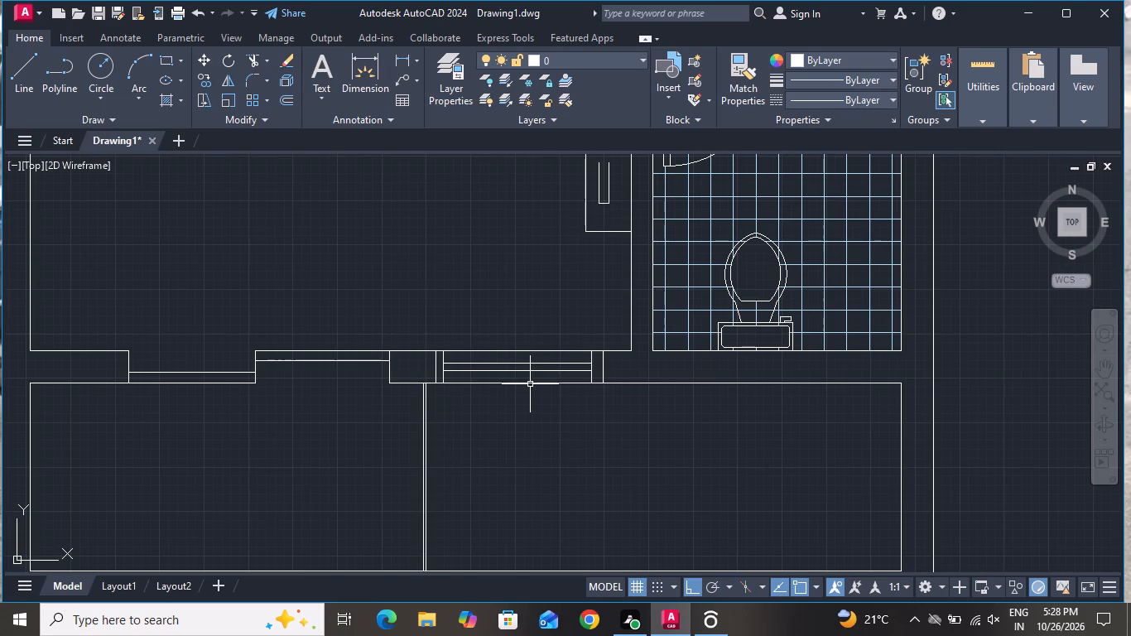
pyautogui.scroll(-1, 530, 398)
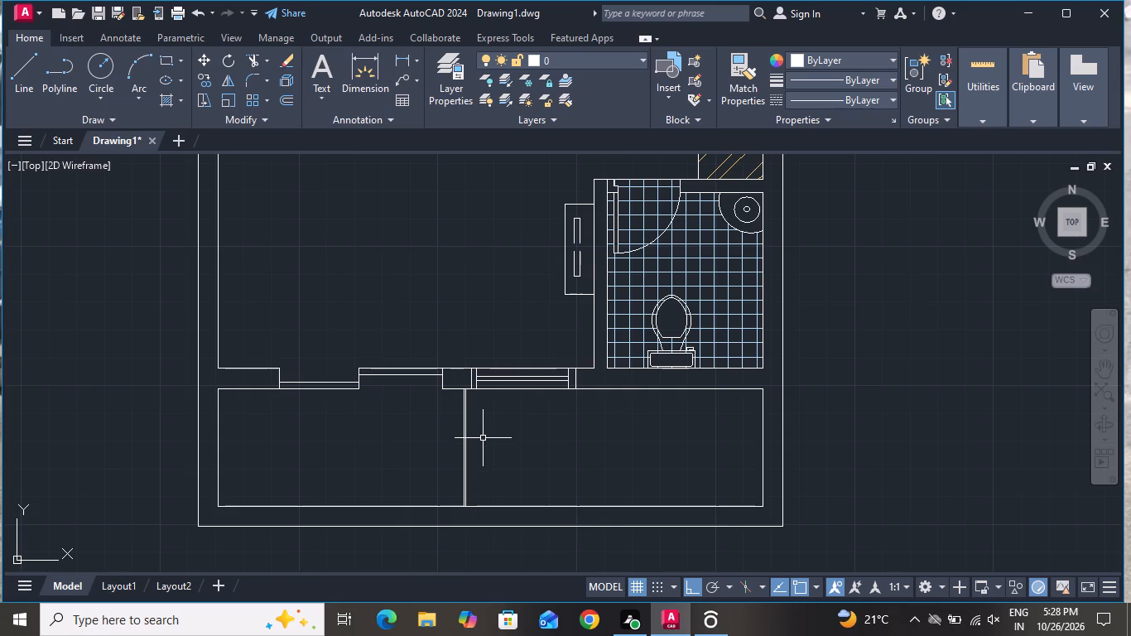
# Draw a vertical line across the wall below the toilet, from the midpoint of the bathroom's bottom edge to the wall's lower line.
pyautogui.click(36, 65)
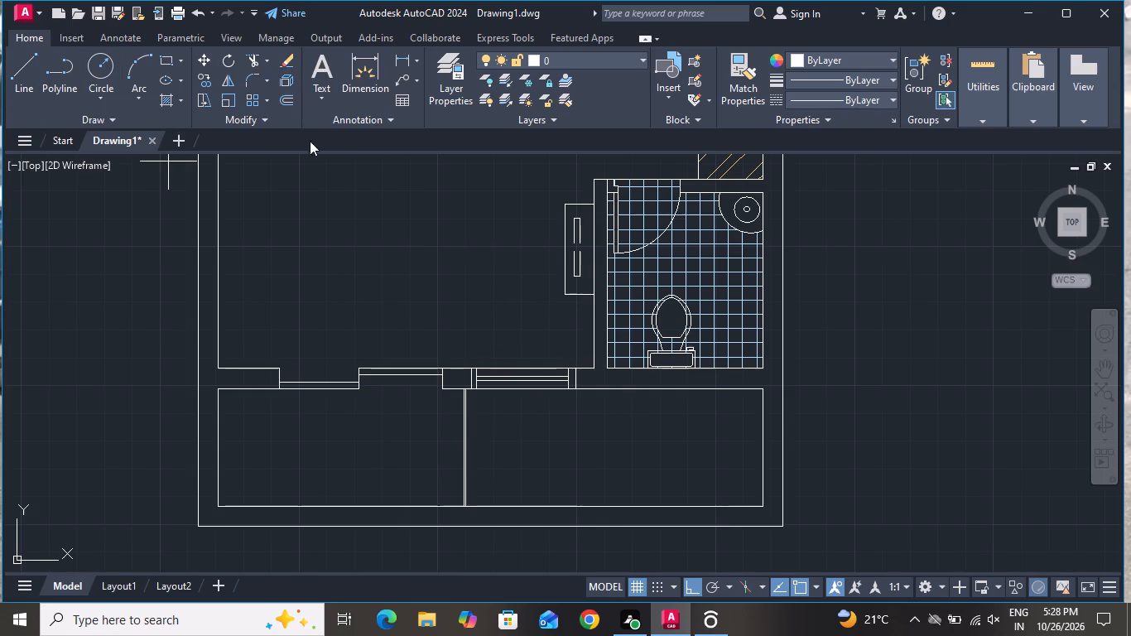
pyautogui.scroll(2, 694, 377)
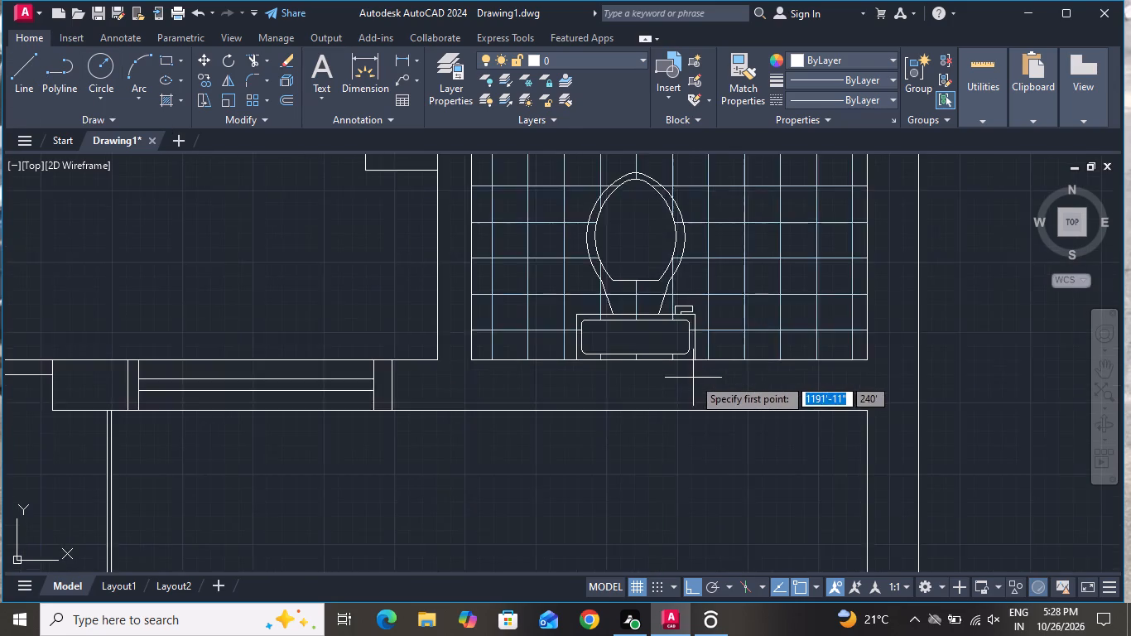
pyautogui.scroll(1, 693, 378)
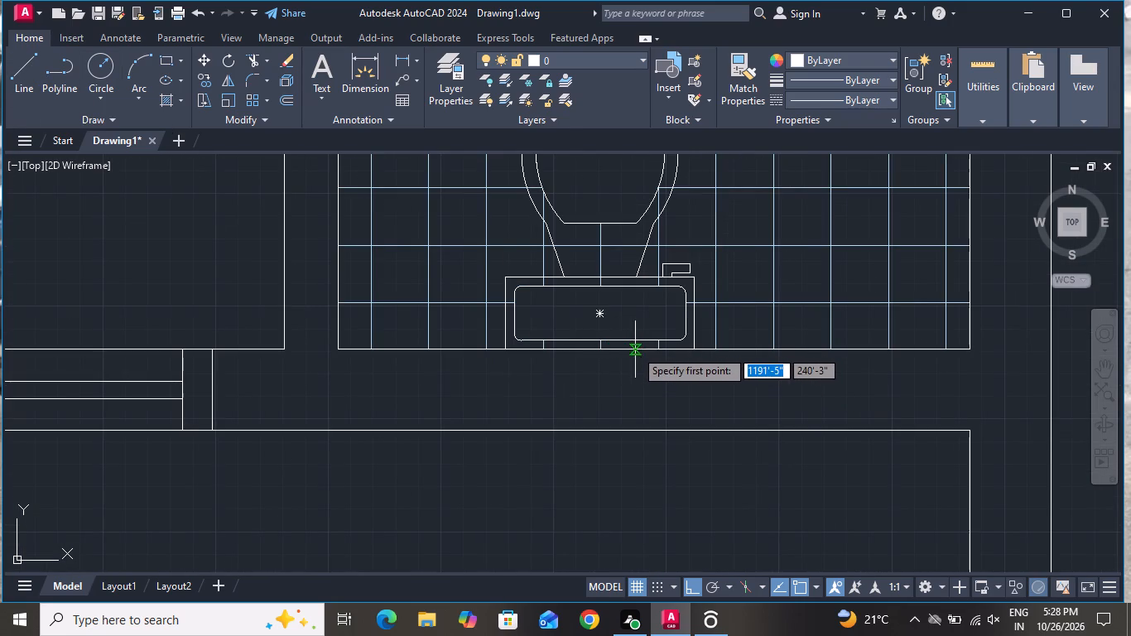
pyautogui.click(652, 349)
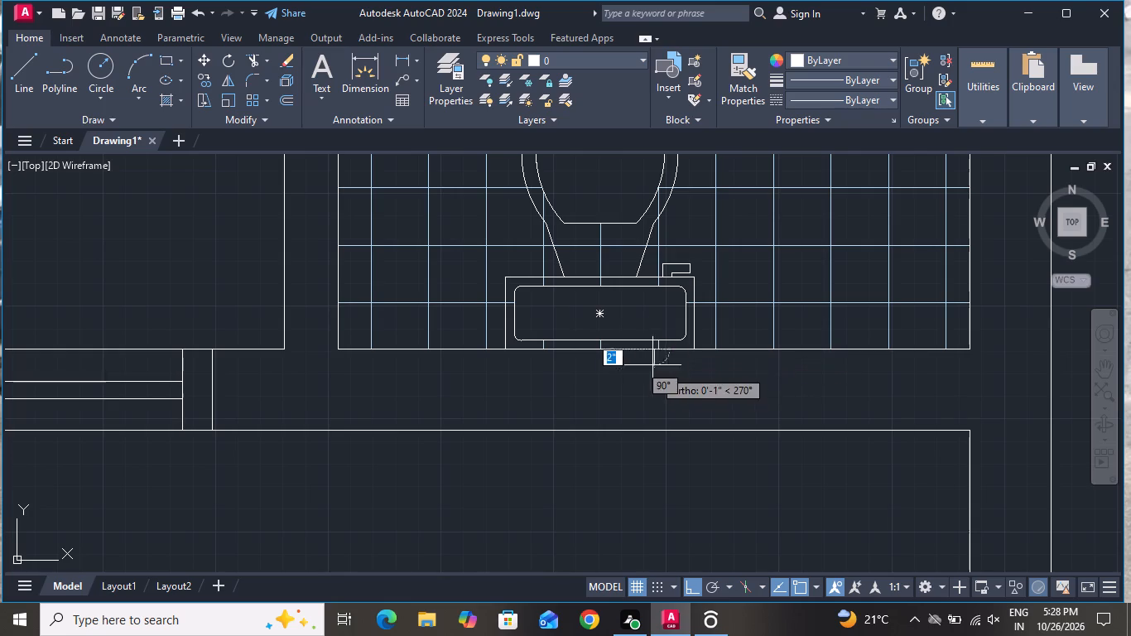
pyautogui.click(654, 431)
pyautogui.rightClick(655, 431)
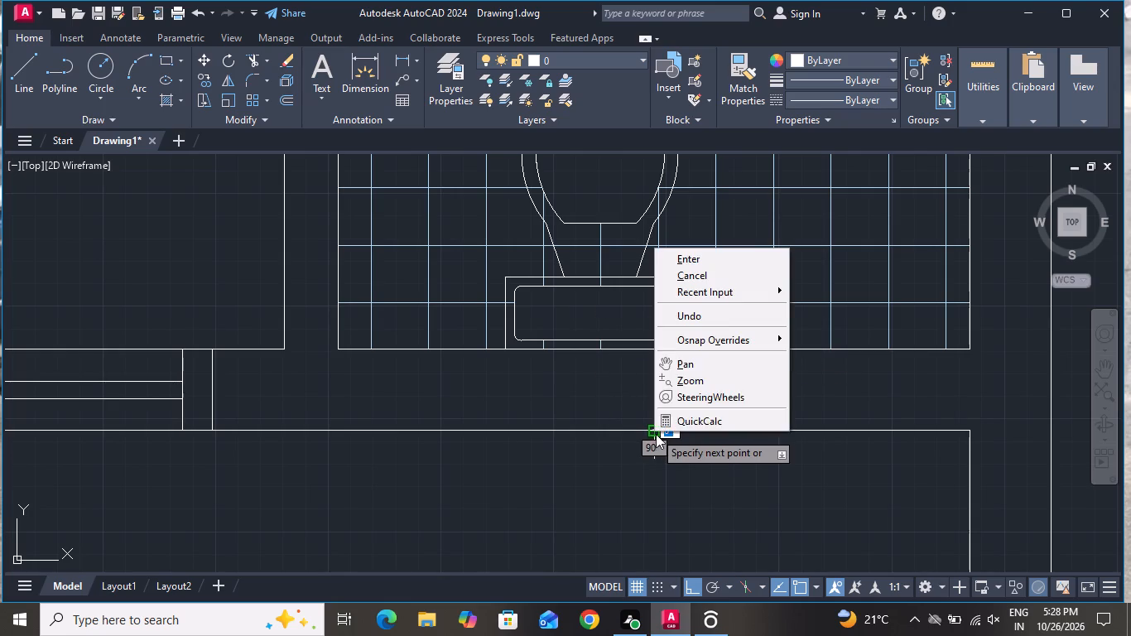
pyautogui.click(700, 272)
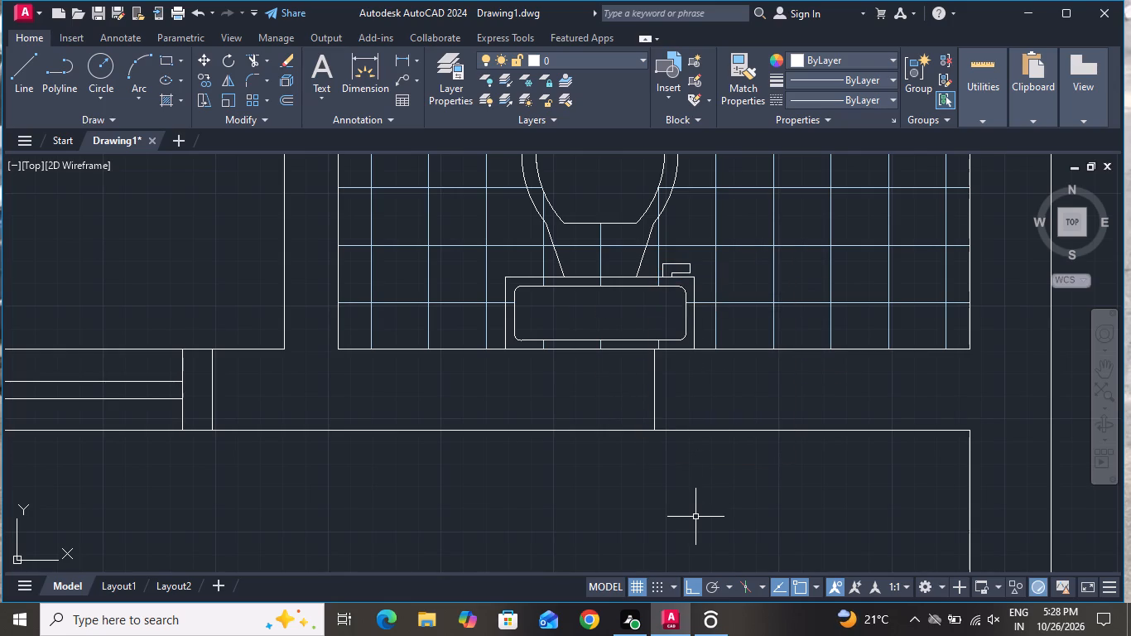
# Offset the vertical centre line in the bathroom's bottom wall by 1' to both sides.
pyautogui.write('o')
pyautogui.press('space')
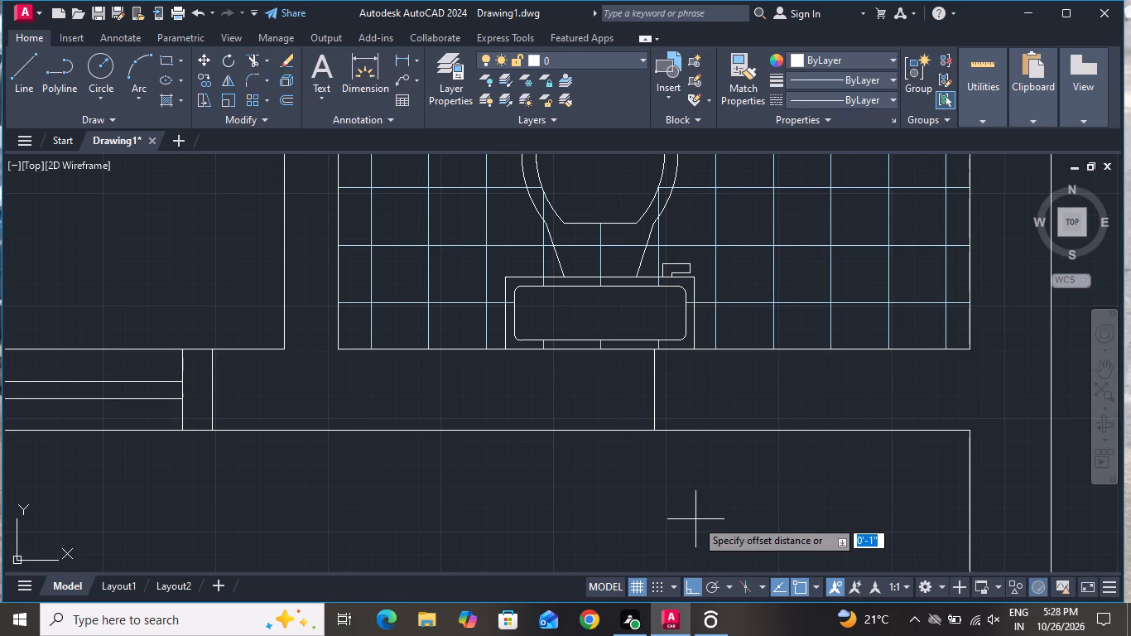
pyautogui.press('1')
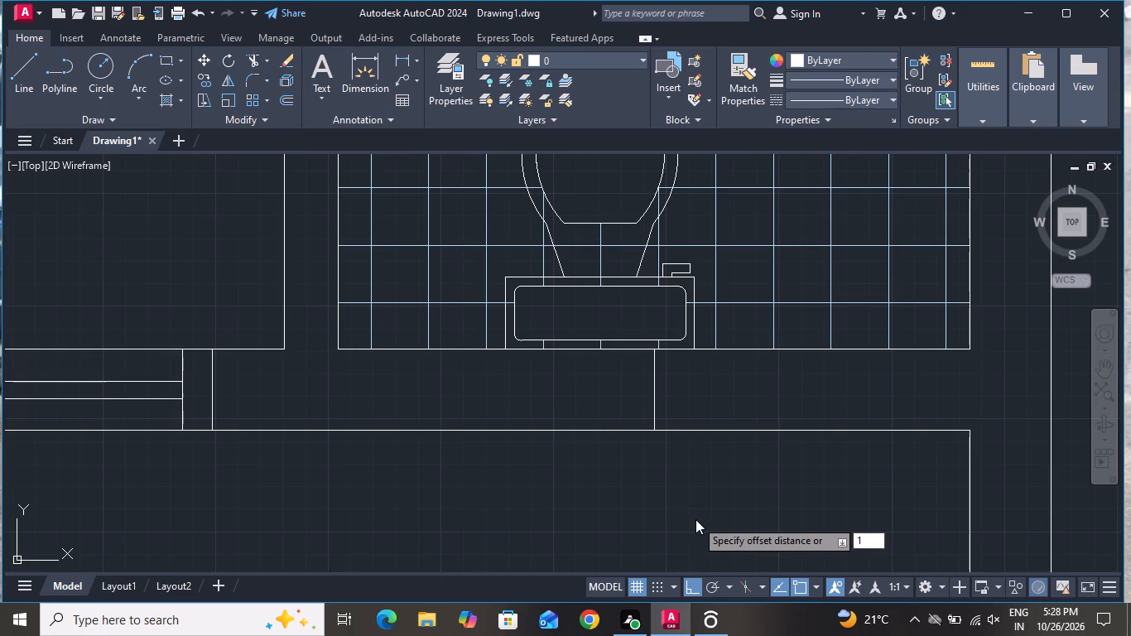
pyautogui.press("'")
pyautogui.press('Return')
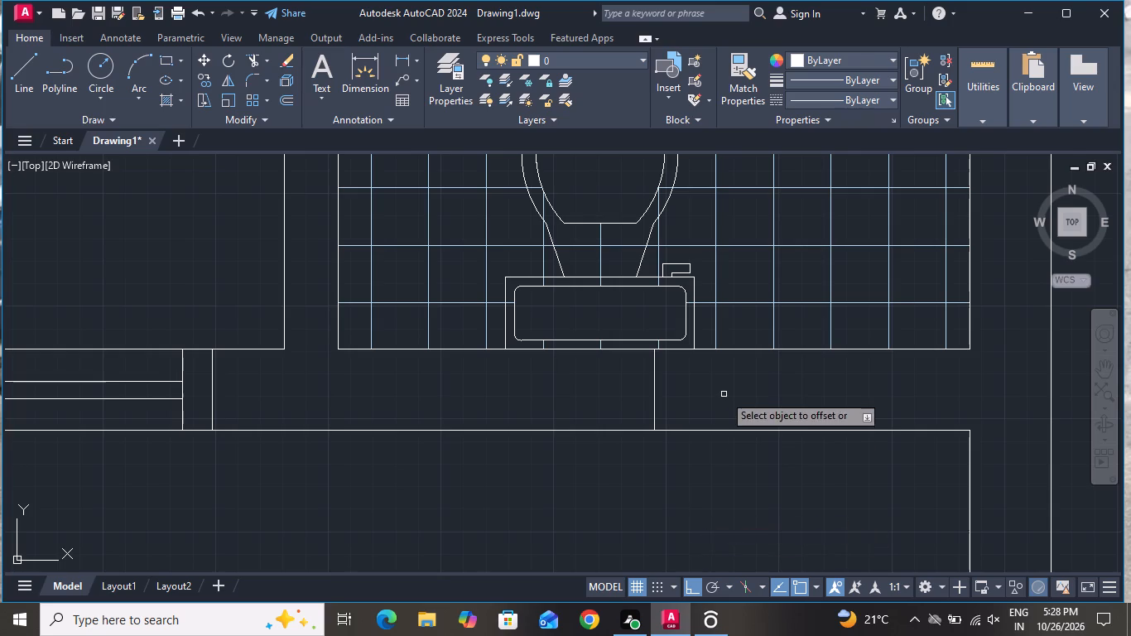
pyautogui.click(656, 393)
pyautogui.click(583, 407)
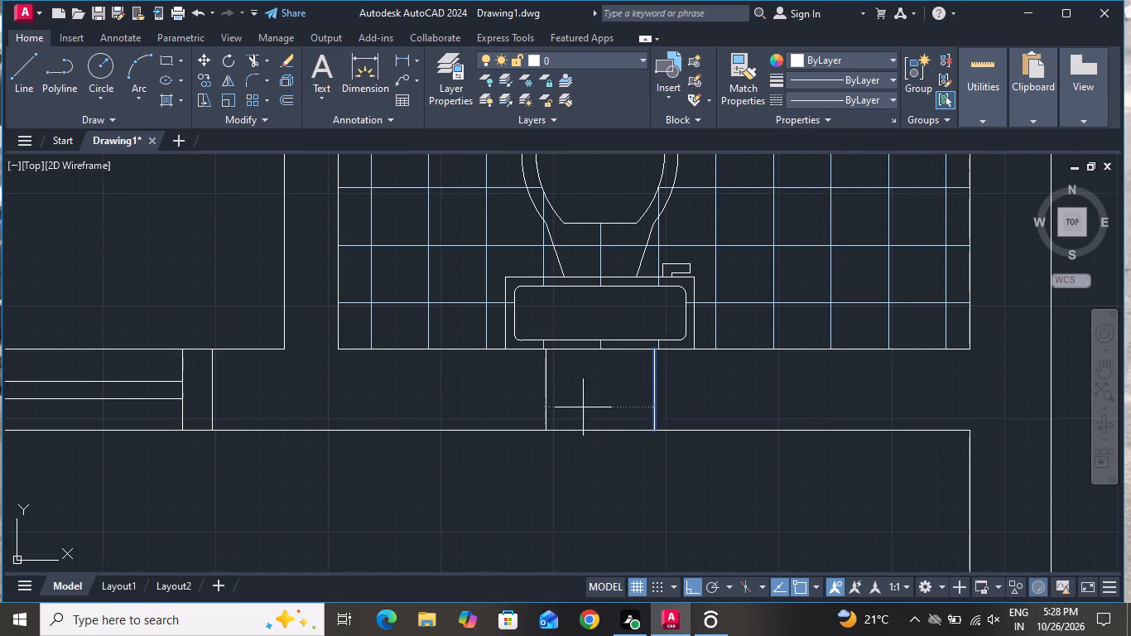
pyautogui.click(654, 402)
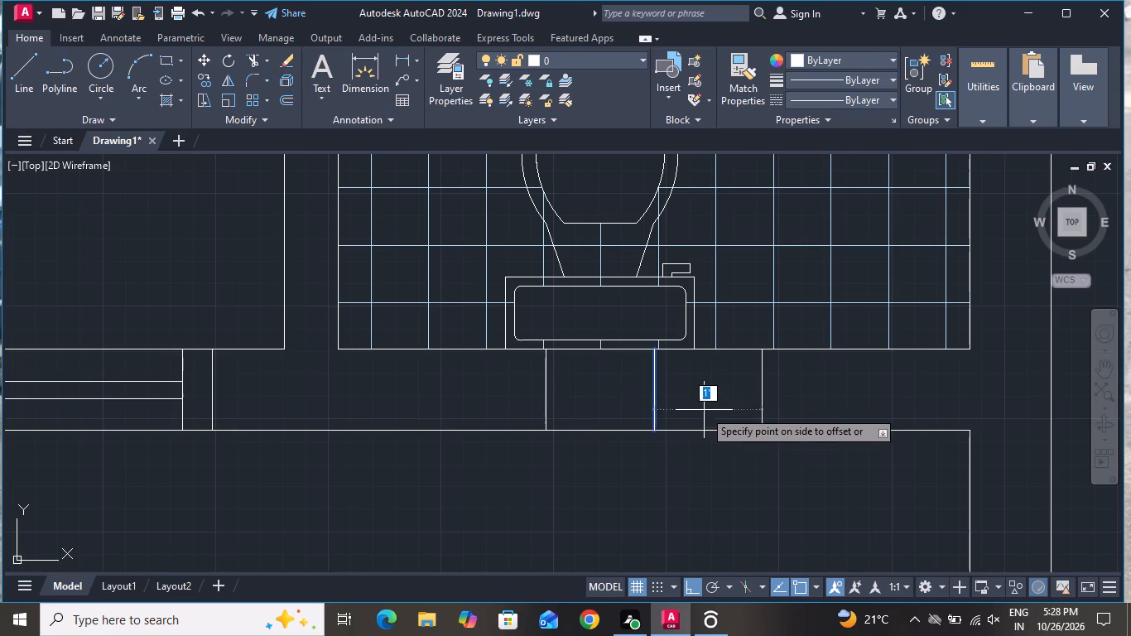
pyautogui.click(704, 410)
pyautogui.rightClick(676, 465)
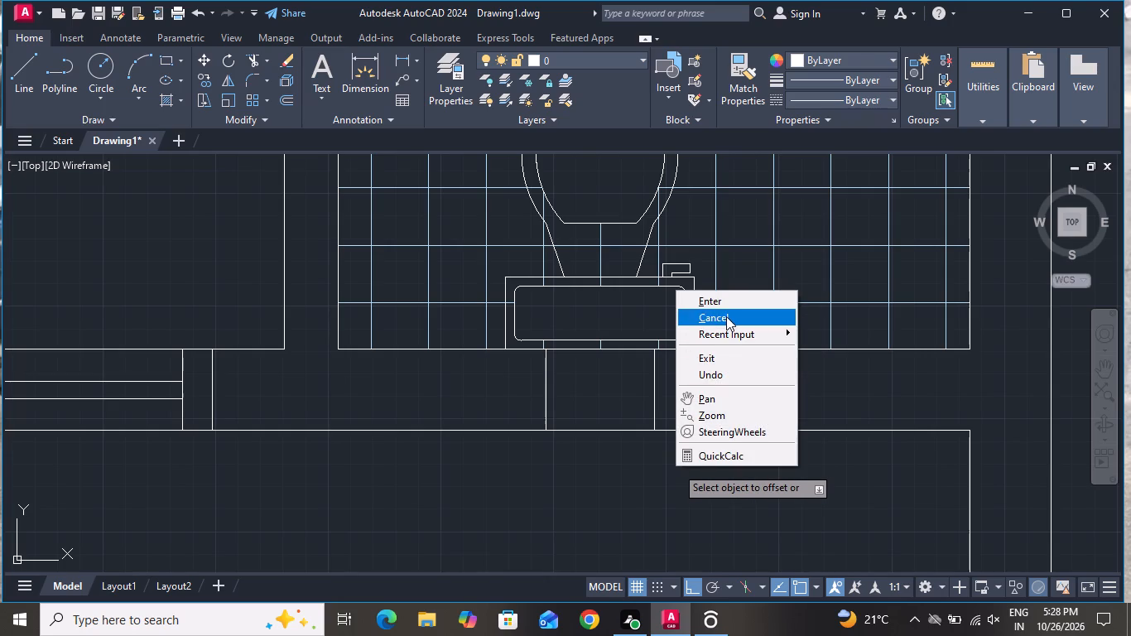
pyautogui.click(726, 316)
# Offset the two outer vertical lines of the bathroom window by 2" outward to form its jambs.
pyautogui.write('o')
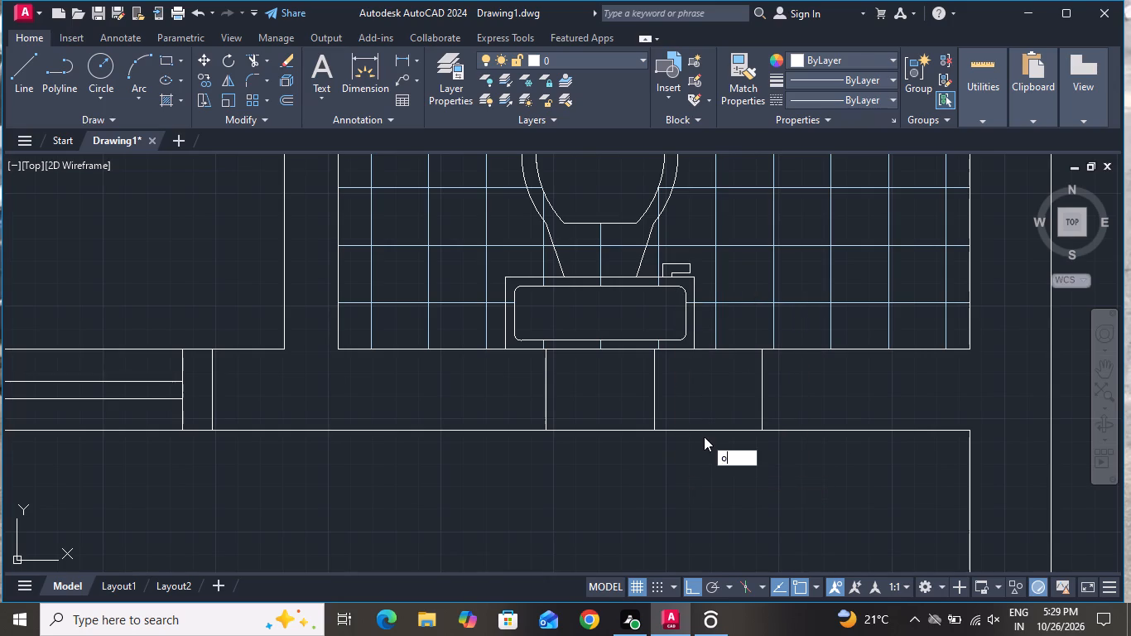
pyautogui.press('space')
pyautogui.press('2')
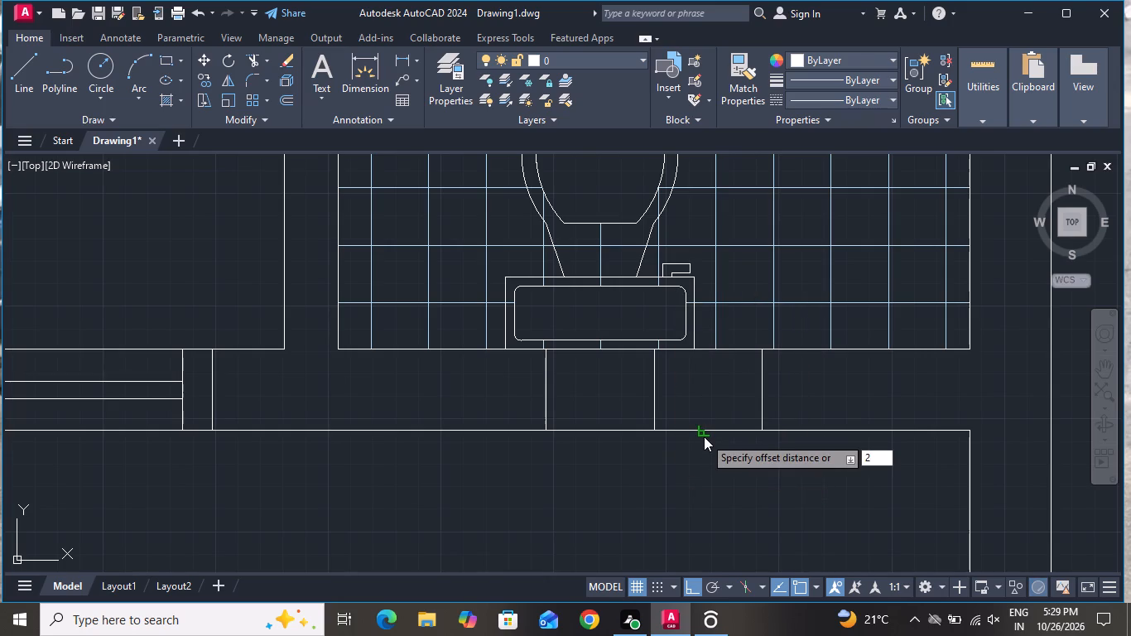
pyautogui.hotkey('shift', '"')
pyautogui.hotkey('shift', '"')
pyautogui.hotkey('shift', '"')
pyautogui.hotkey('shift', '"')
pyautogui.hotkey('shift', '"')
pyautogui.press('BackSpace')
pyautogui.press('BackSpace')
pyautogui.press('BackSpace')
pyautogui.press('BackSpace')
pyautogui.press('BackSpace')
pyautogui.hotkey('shift', '"')
pyautogui.press('Return')
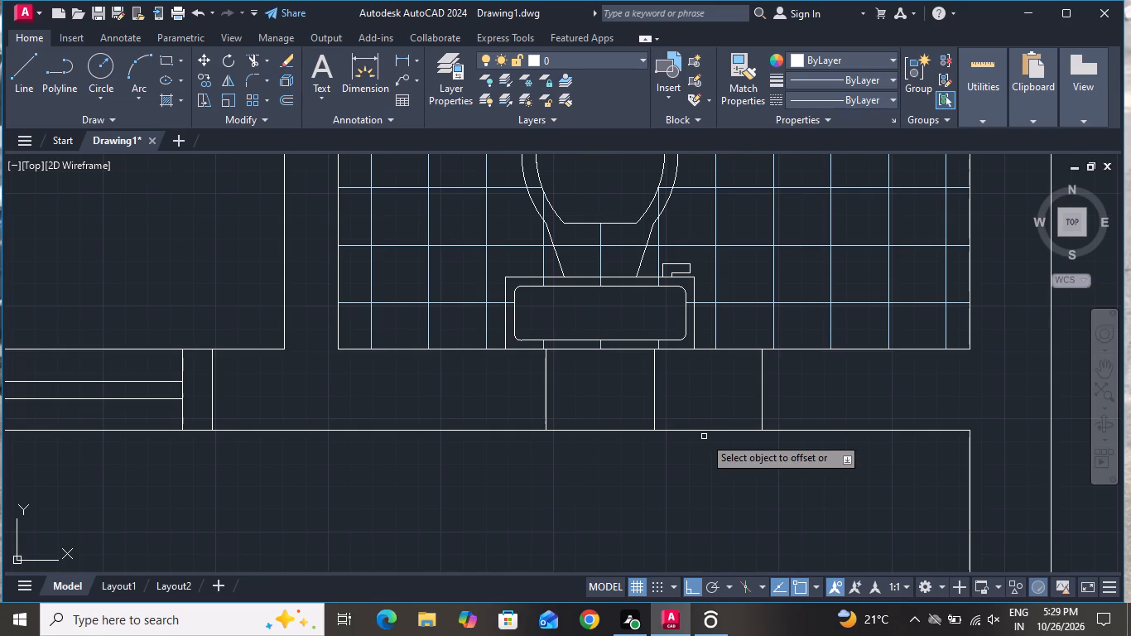
pyautogui.click(764, 398)
pyautogui.click(797, 393)
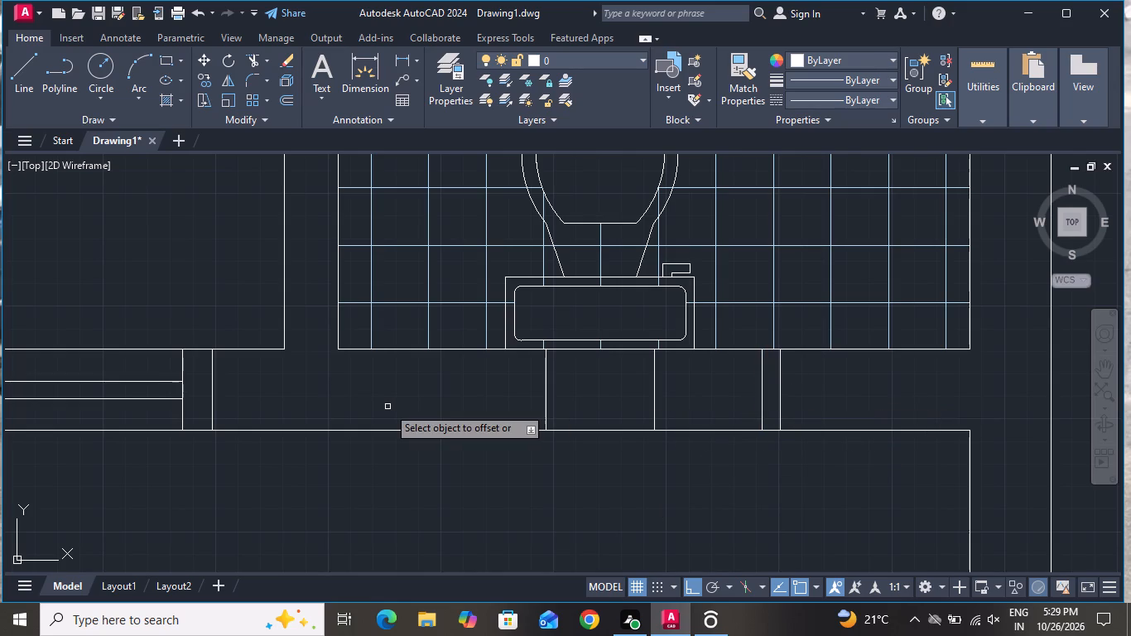
pyautogui.click(550, 400)
pyautogui.click(545, 400)
pyautogui.click(481, 406)
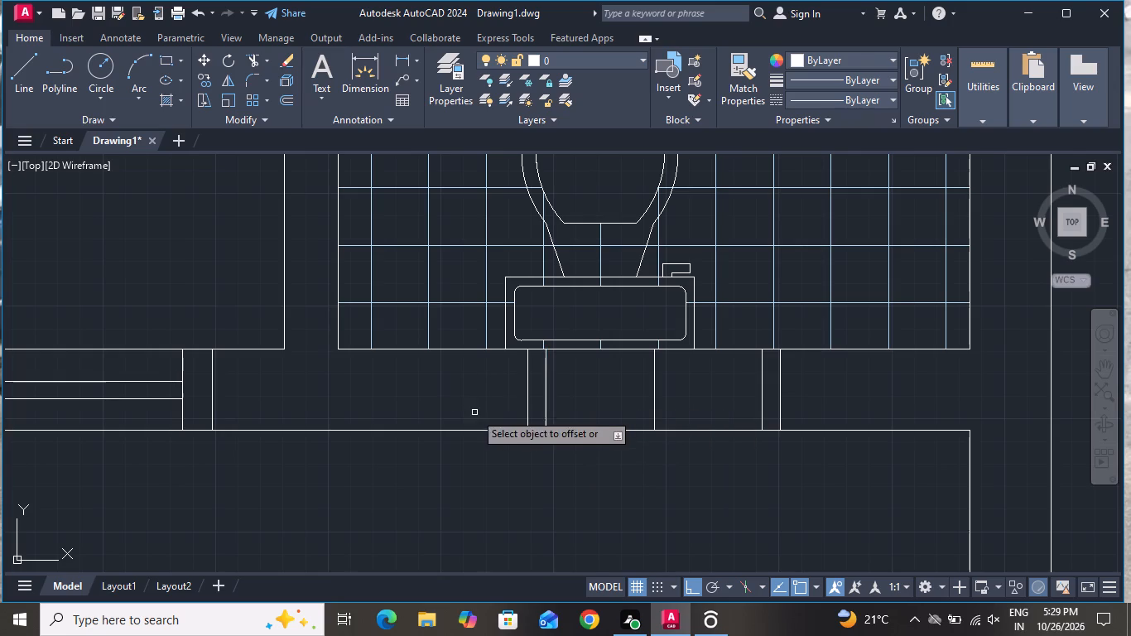
pyautogui.rightClick(474, 413)
pyautogui.click(489, 431)
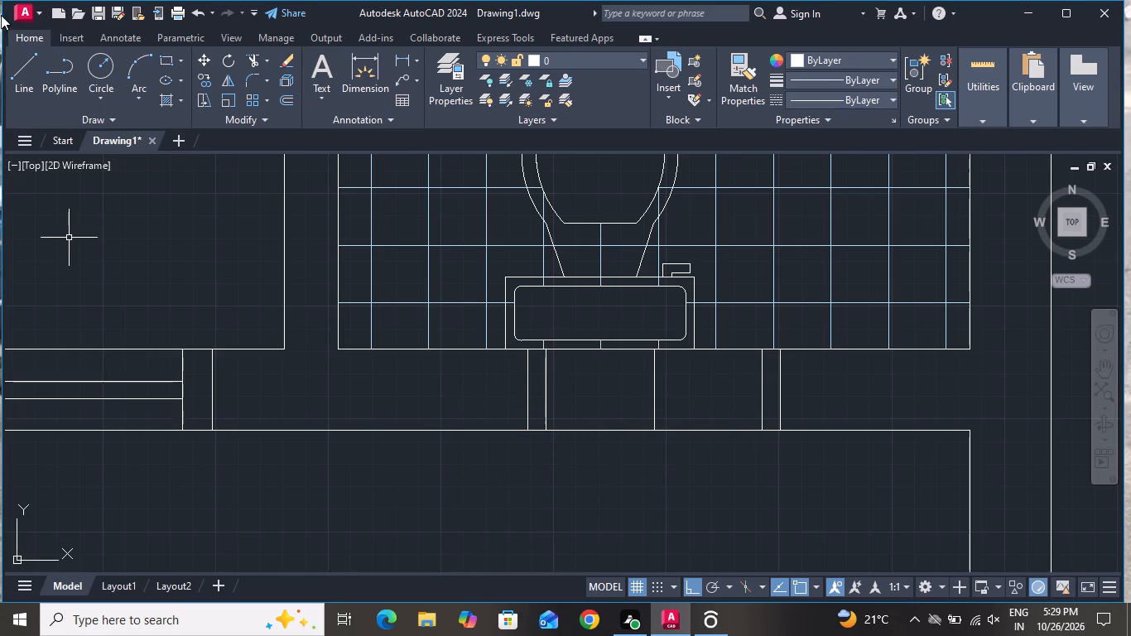
# Draw a horizontal line about 2' long along the middle of the wall between the bathroom window's inner jamb lines.
pyautogui.click(22, 52)
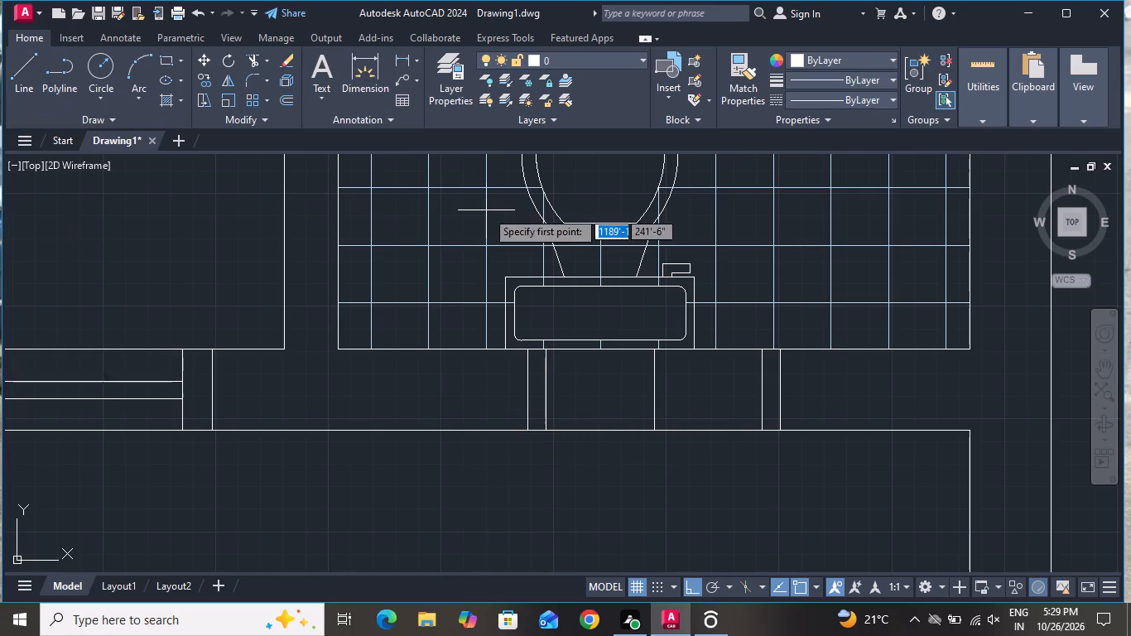
pyautogui.click(549, 386)
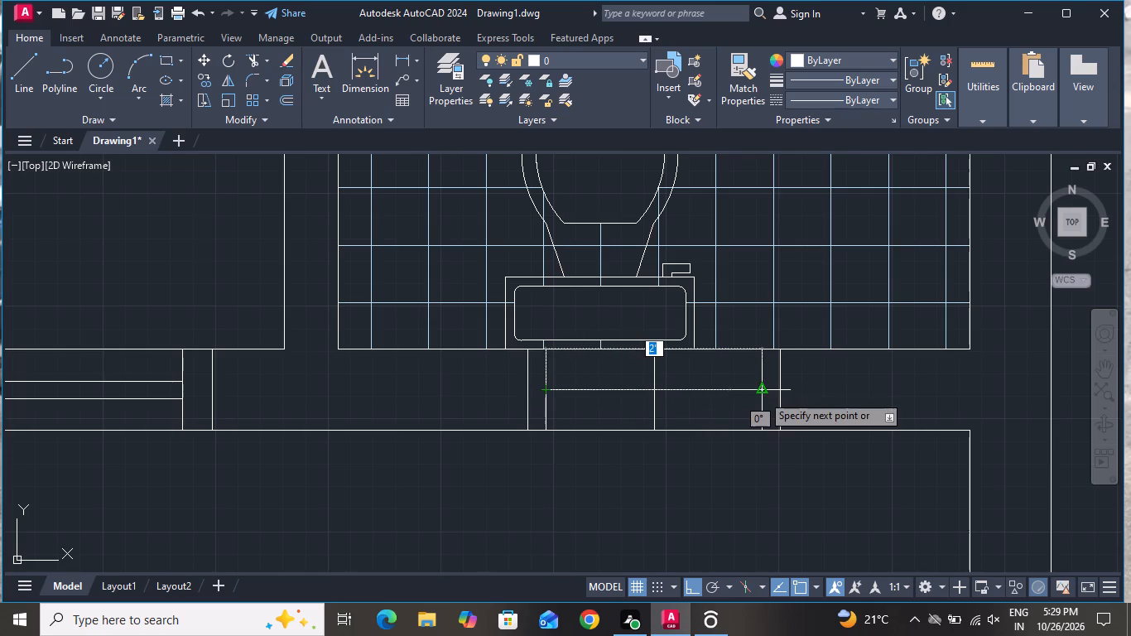
pyautogui.click(764, 391)
pyautogui.rightClick(764, 391)
pyautogui.click(772, 412)
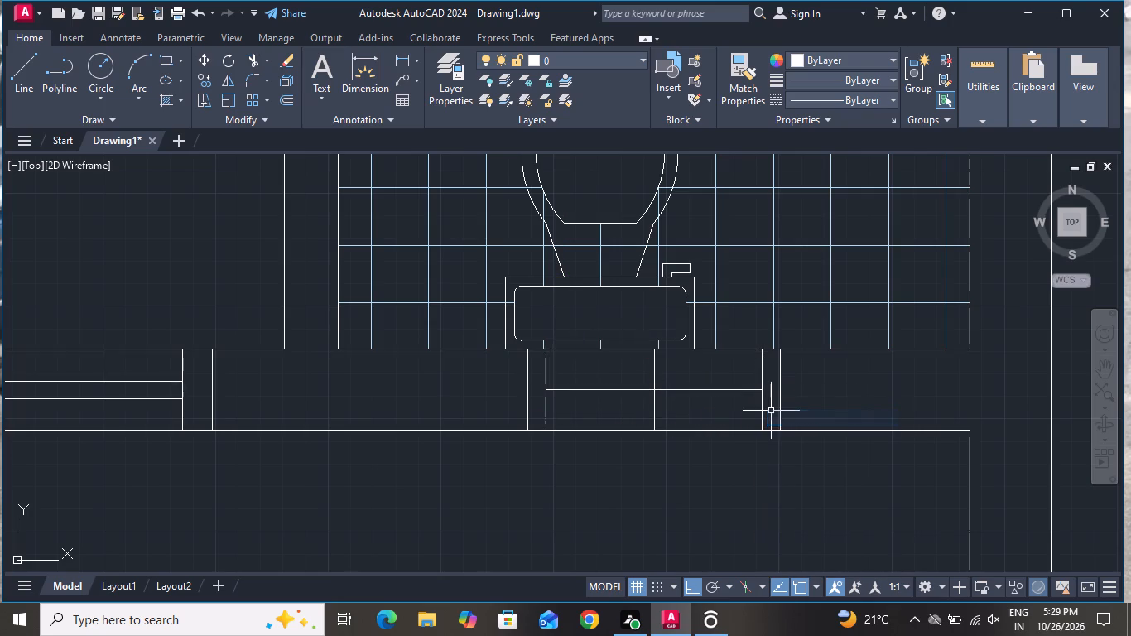
# Offset the bathroom window's horizontal middle line by 1" to both sides.
pyautogui.write('o 1"')
pyautogui.press('Return')
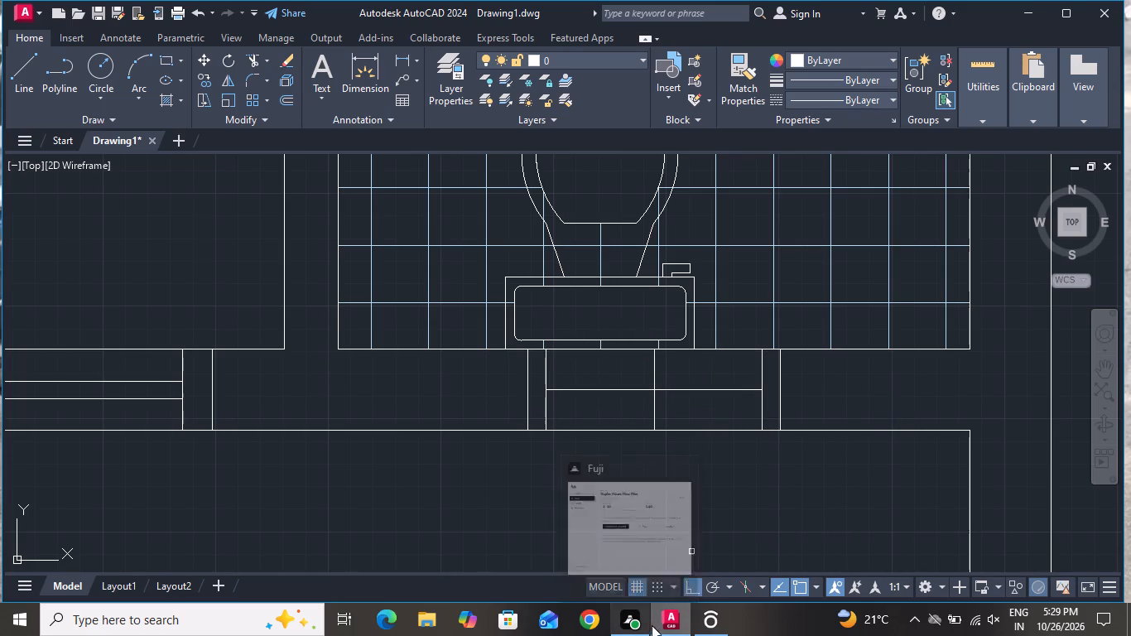
pyautogui.click(703, 386)
pyautogui.click(697, 391)
pyautogui.click(696, 417)
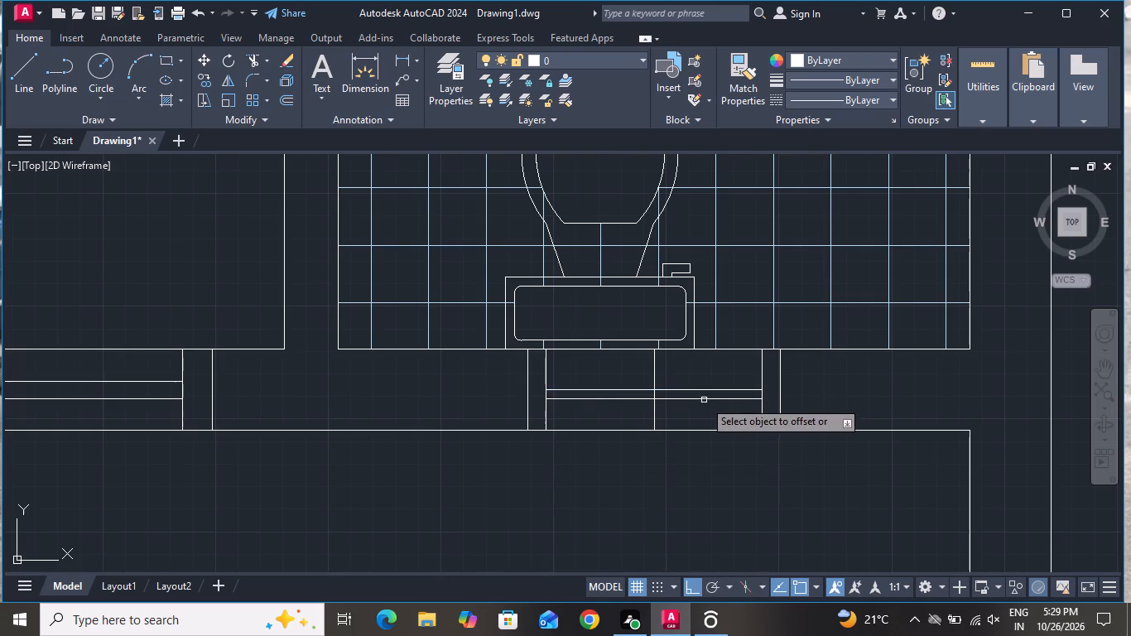
pyautogui.click(706, 391)
pyautogui.click(705, 371)
pyautogui.rightClick(705, 371)
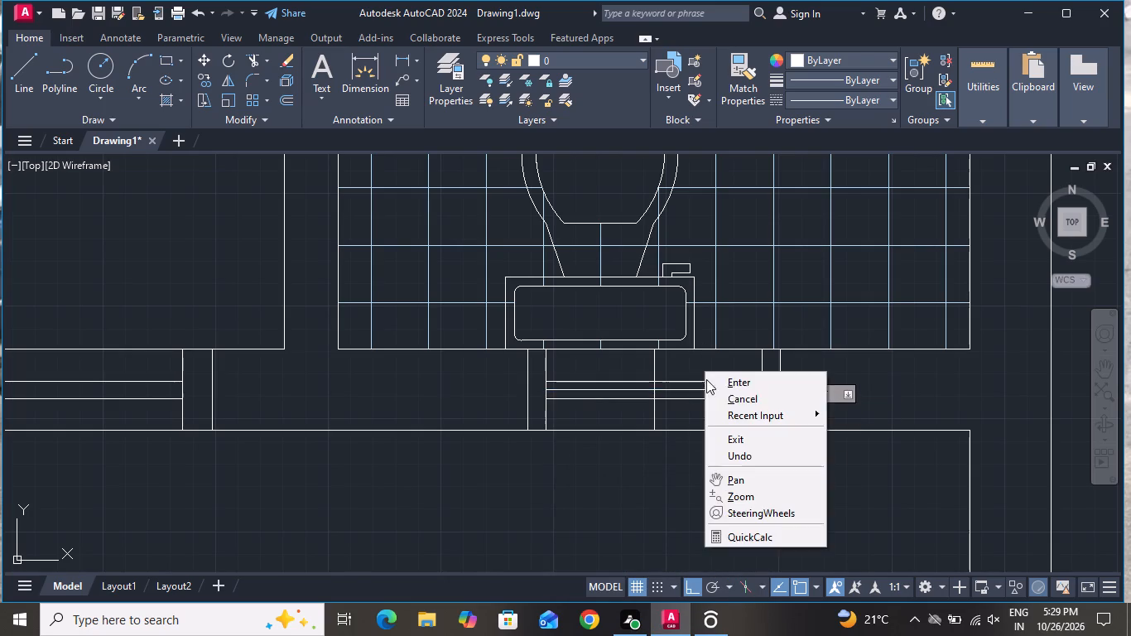
pyautogui.click(715, 393)
# Delete the bathroom window's horizontal middle line and the vertical line through its centre.
pyautogui.scroll(3, 652, 407)
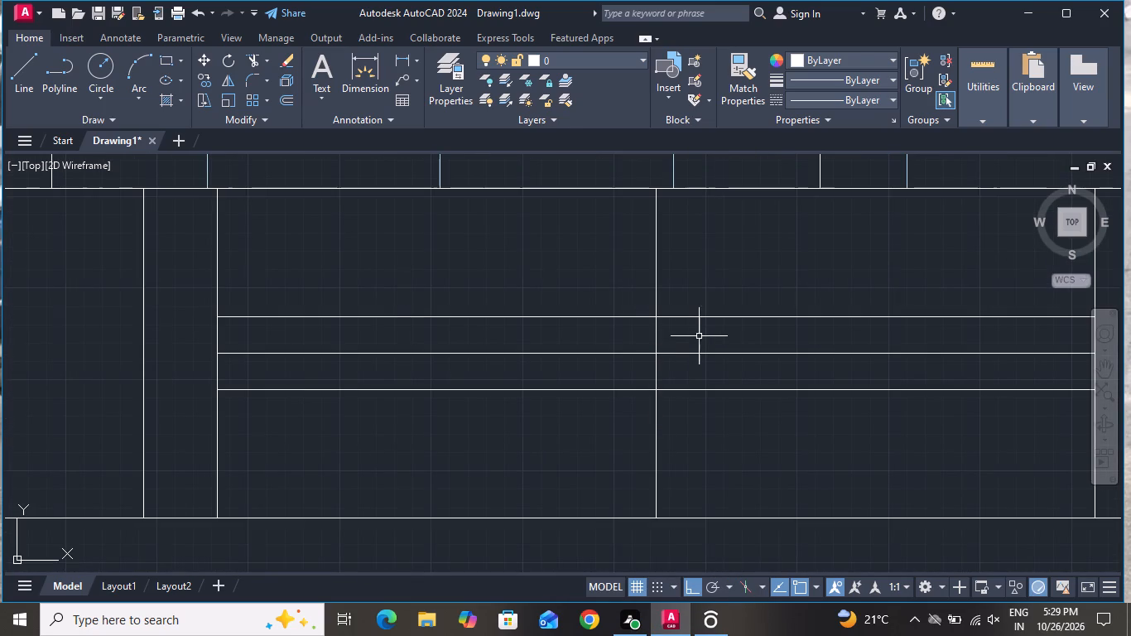
pyautogui.click(682, 332)
pyautogui.click(637, 361)
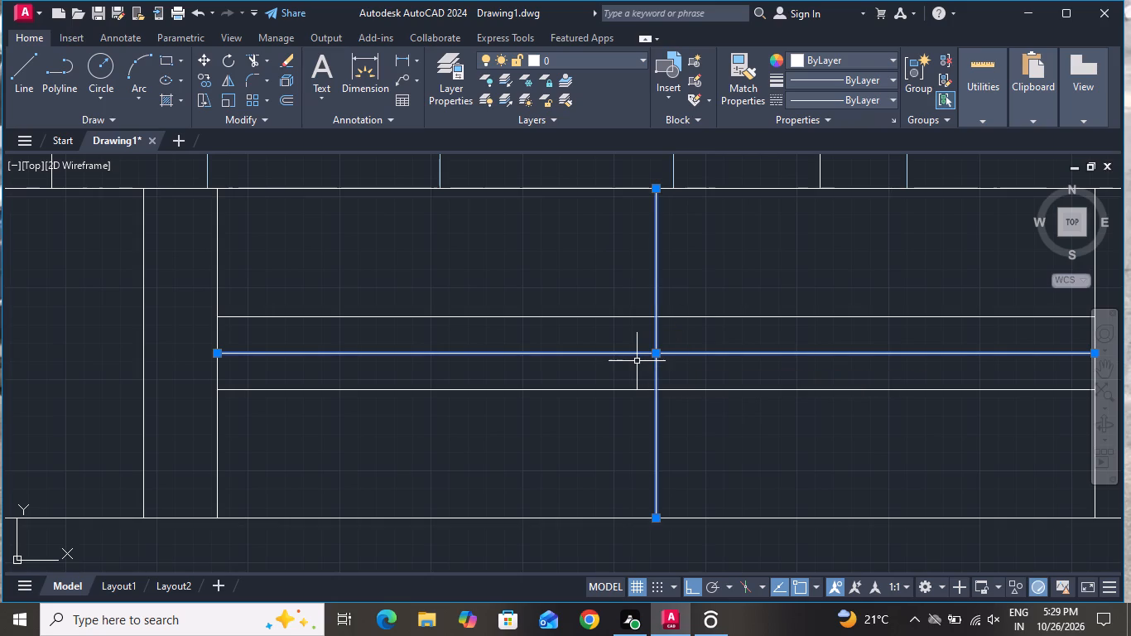
pyautogui.press('Delete')
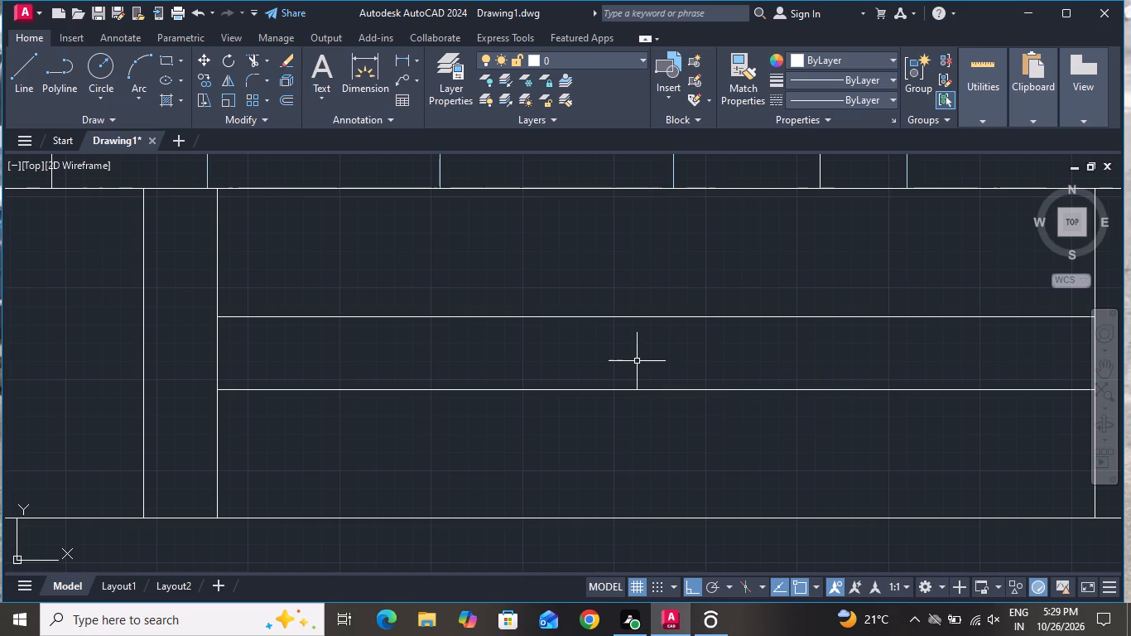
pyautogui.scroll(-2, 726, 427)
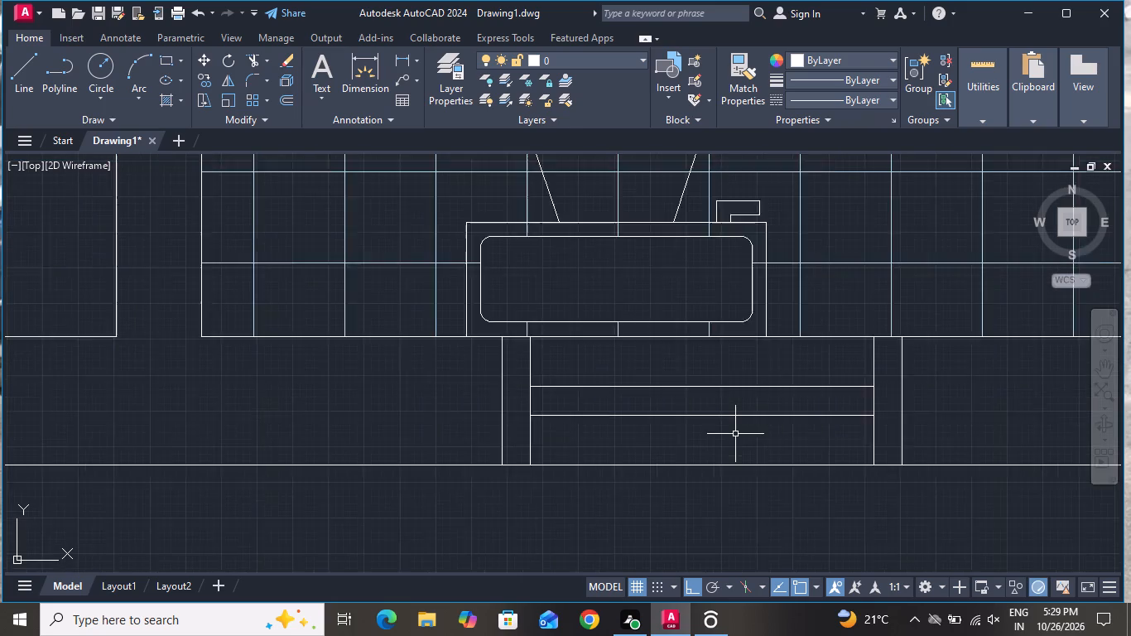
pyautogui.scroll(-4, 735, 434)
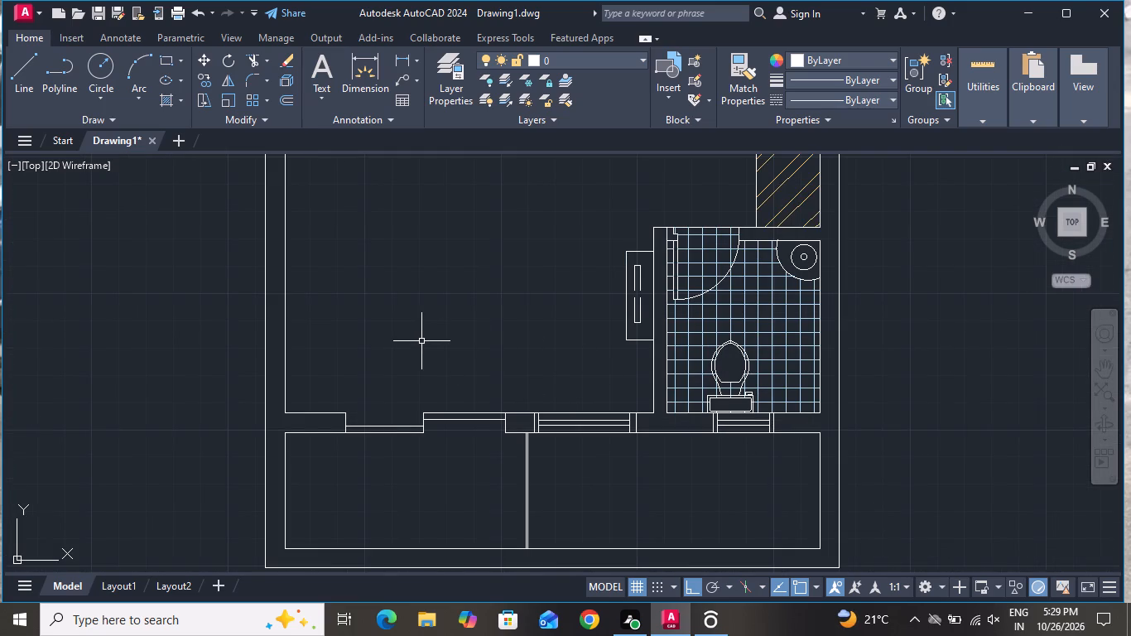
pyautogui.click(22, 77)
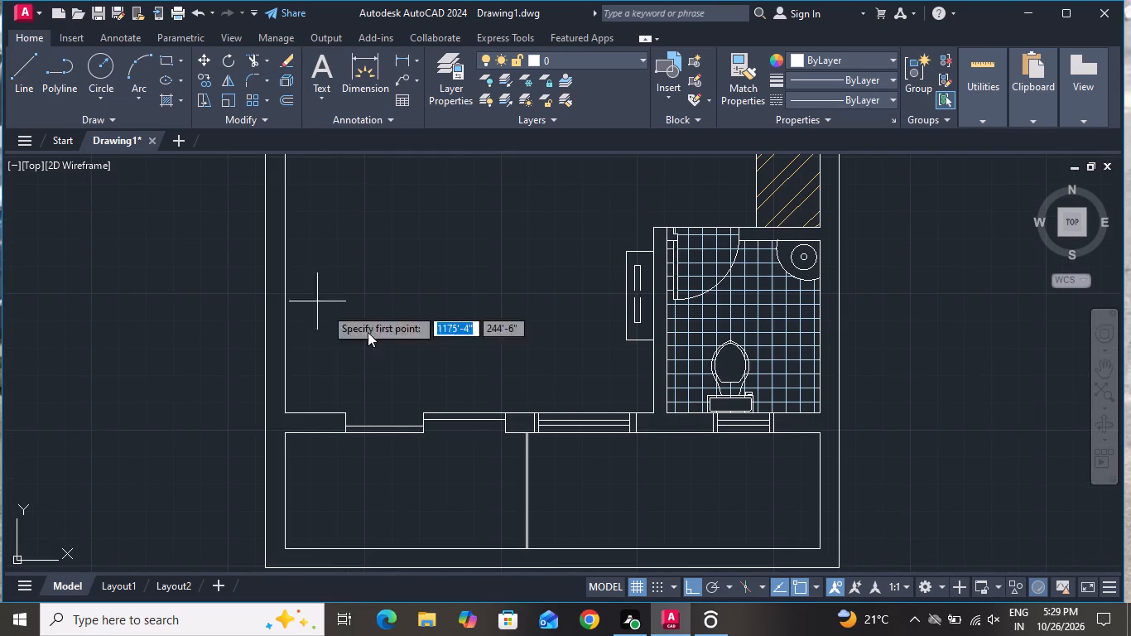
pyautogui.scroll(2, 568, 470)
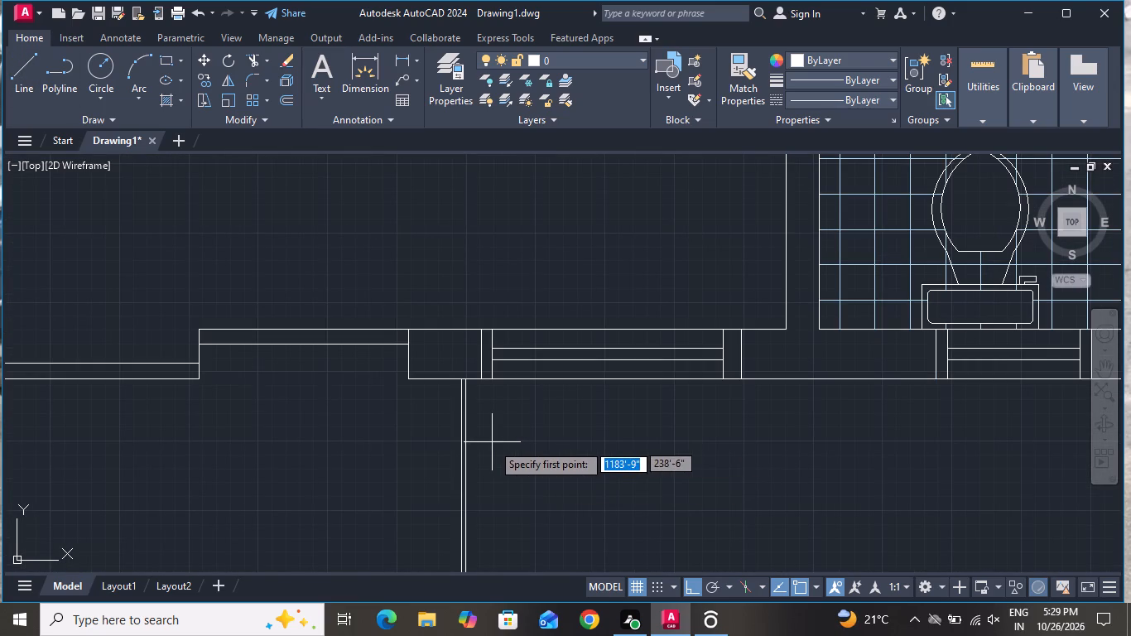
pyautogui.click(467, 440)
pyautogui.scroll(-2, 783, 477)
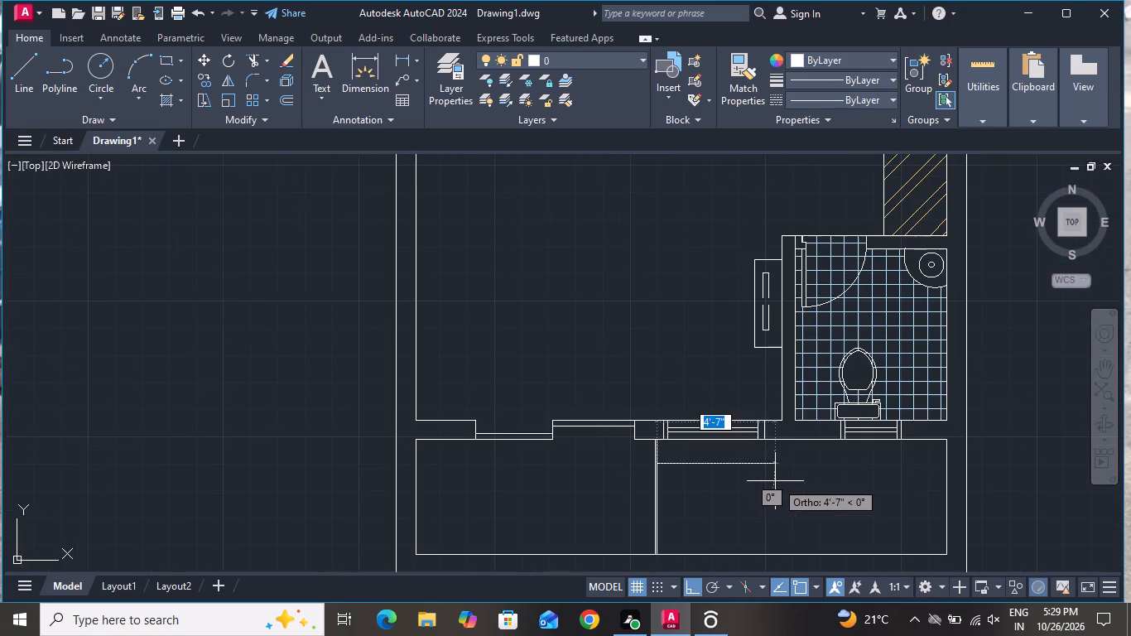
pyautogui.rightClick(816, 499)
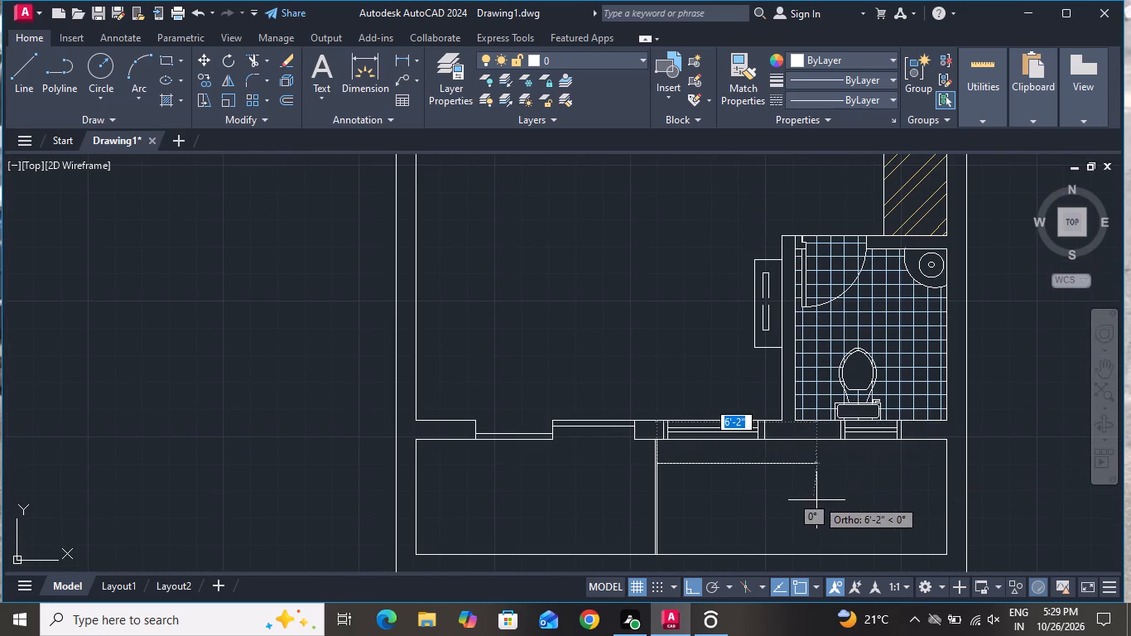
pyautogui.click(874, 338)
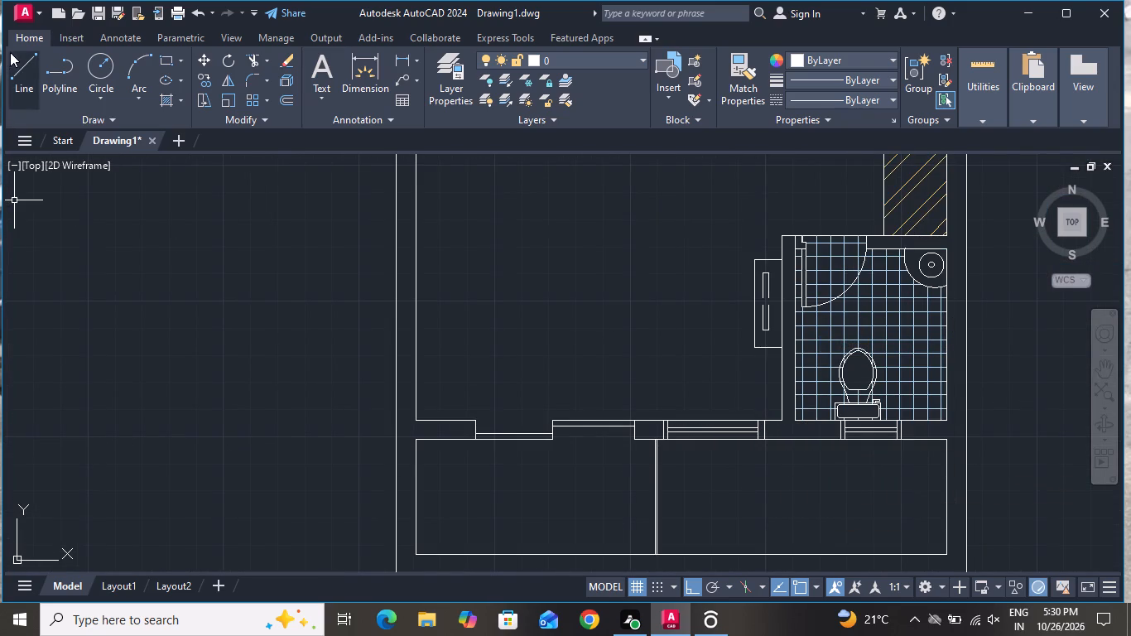
# Draw a horizontal line about 11'-1" long from the balcony partition to the right inner wall line, below the two windows.
pyautogui.click(9, 62)
pyautogui.click(35, 79)
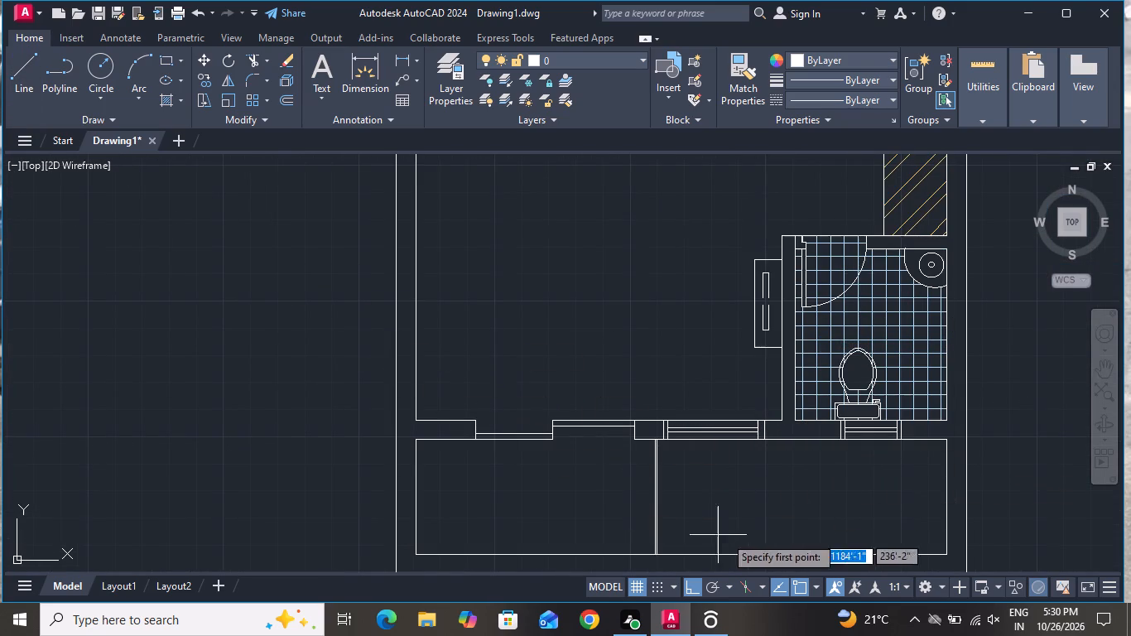
pyautogui.scroll(3, 717, 499)
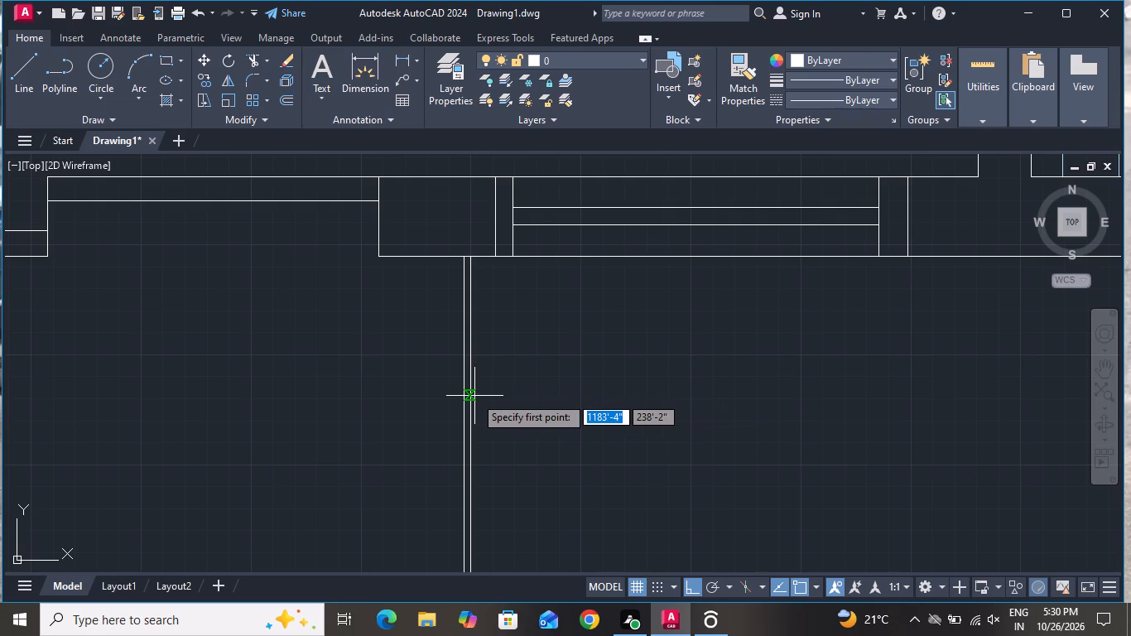
pyautogui.click(467, 400)
pyautogui.scroll(-3, 734, 429)
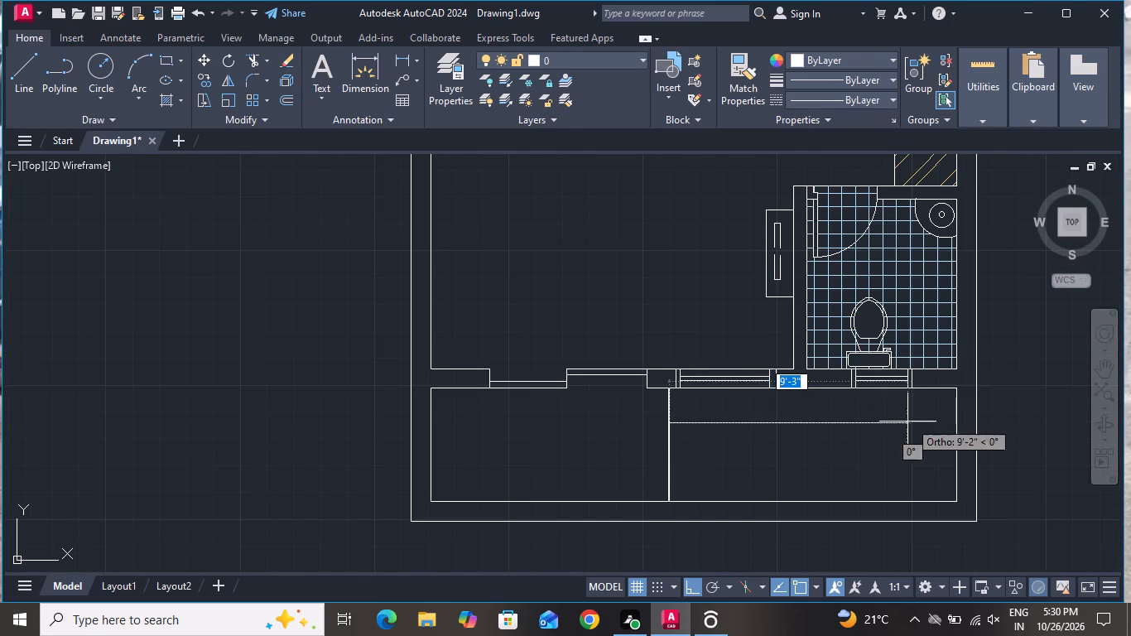
pyautogui.scroll(2, 959, 414)
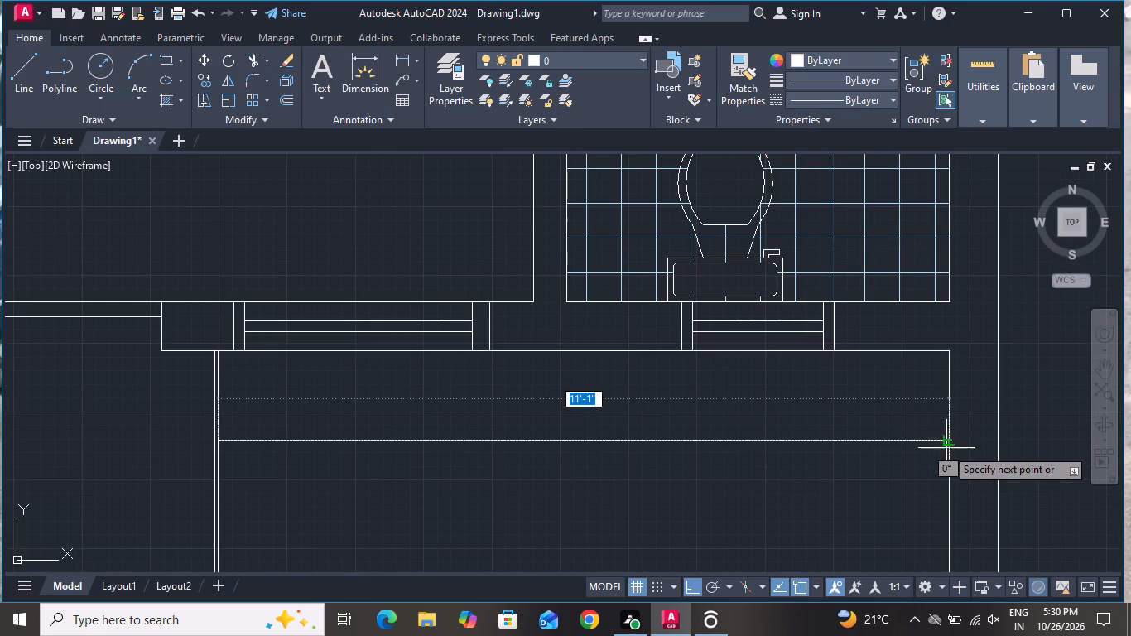
pyautogui.click(947, 444)
pyautogui.rightClick(945, 445)
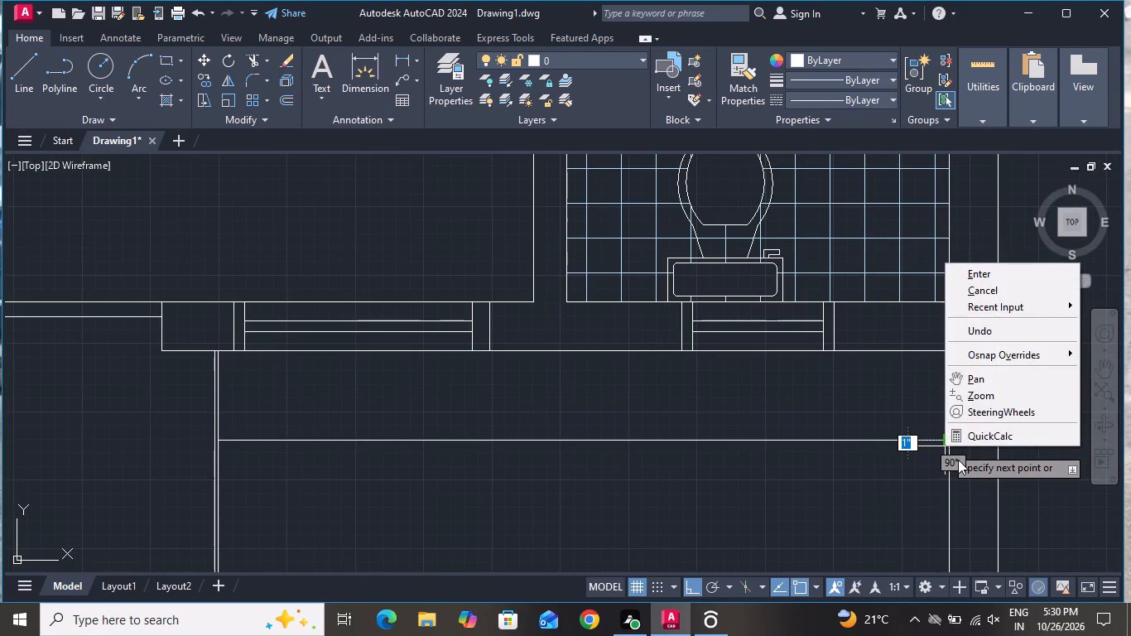
pyautogui.click(965, 291)
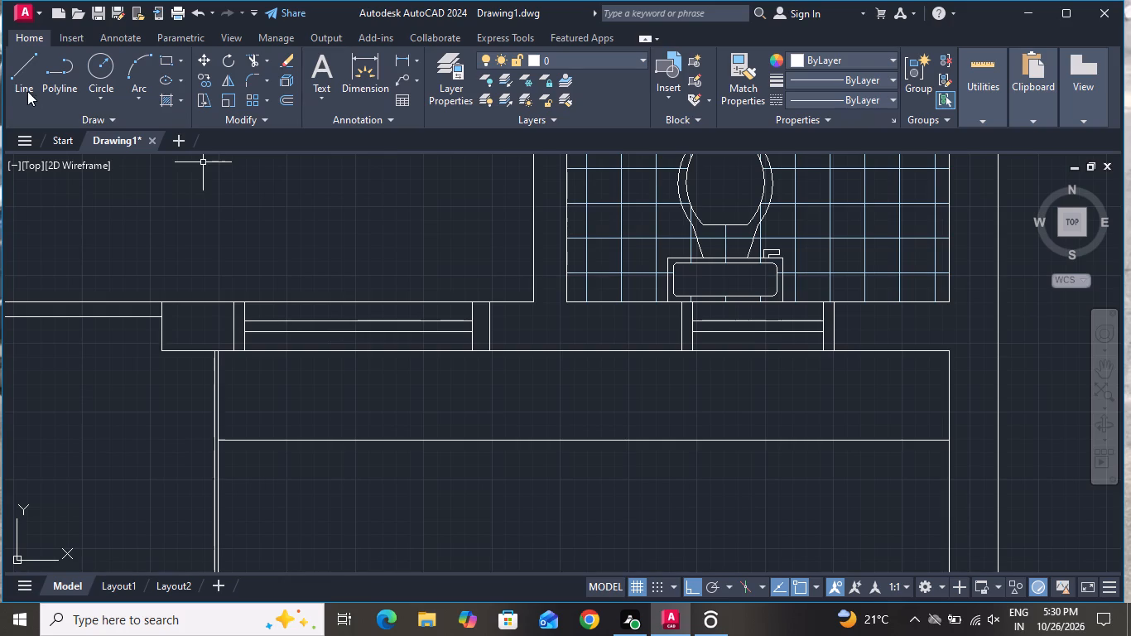
# Draw a second full-width horizontal line about 11'-2" long just below the first one in the right balcony section.
pyautogui.click(18, 65)
pyautogui.scroll(3, 209, 452)
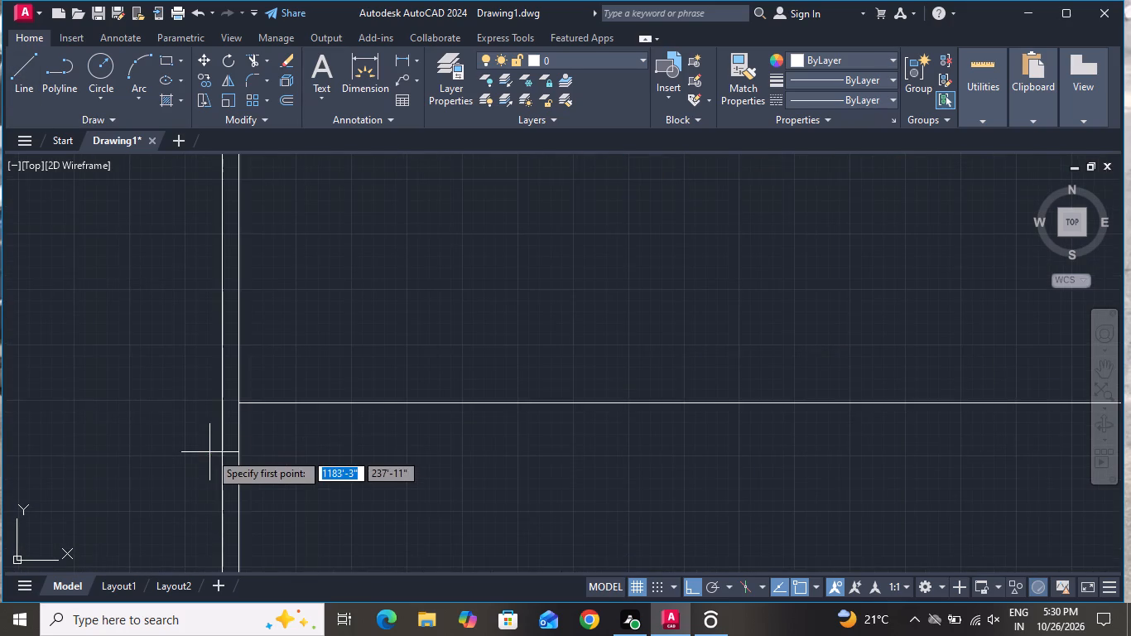
pyautogui.click(236, 437)
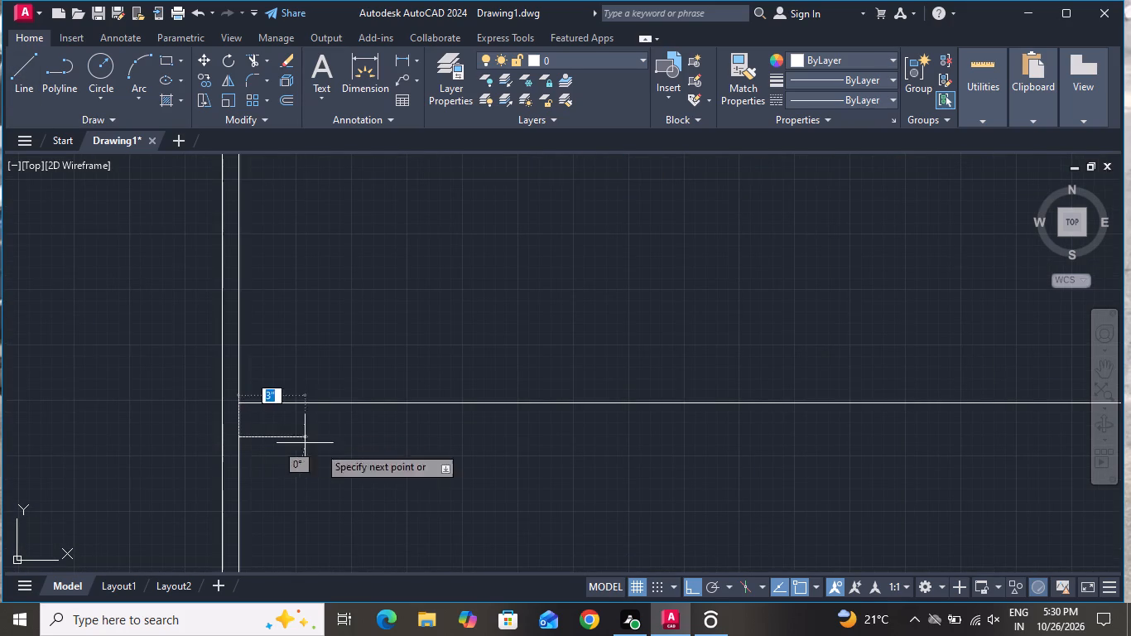
pyautogui.scroll(-2, 330, 473)
pyautogui.scroll(-2, 396, 487)
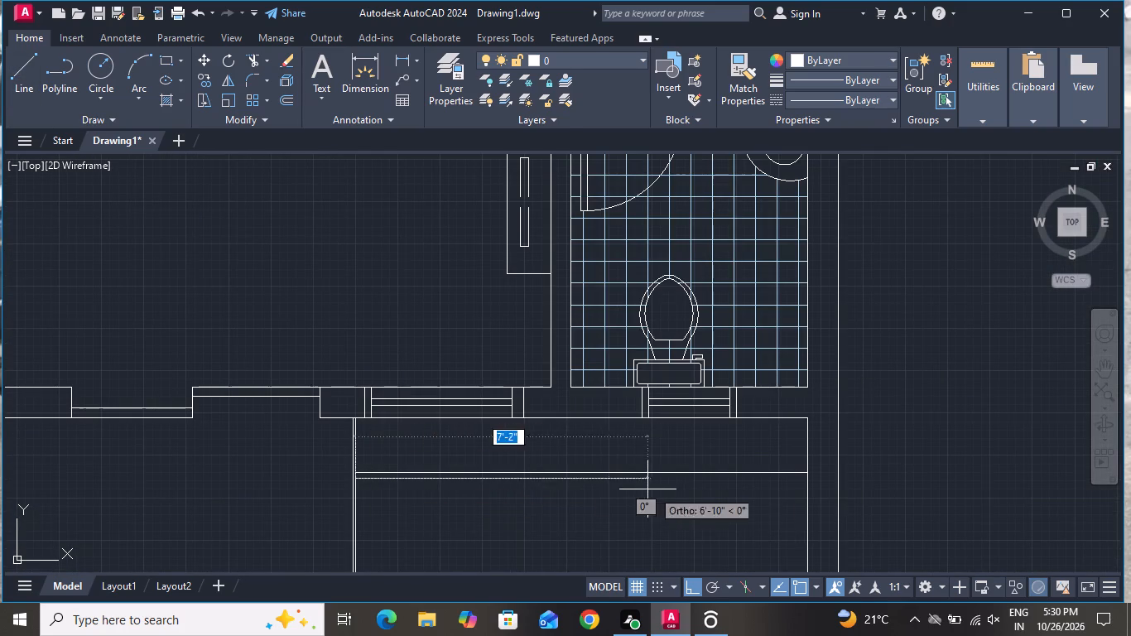
pyautogui.scroll(3, 802, 487)
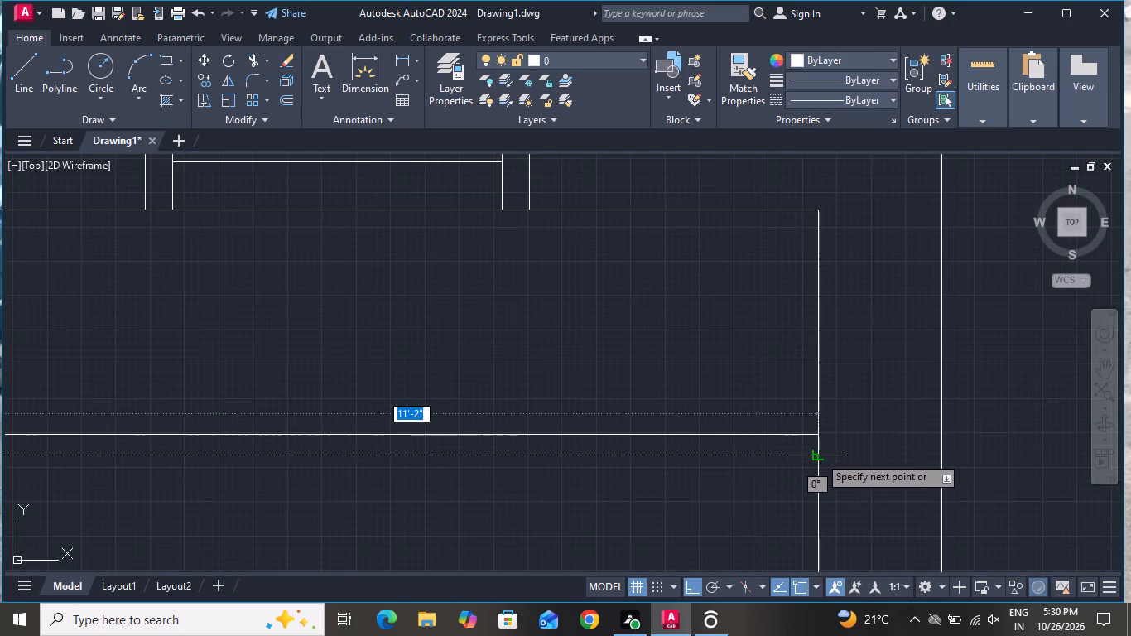
pyautogui.click(819, 455)
pyautogui.rightClick(819, 453)
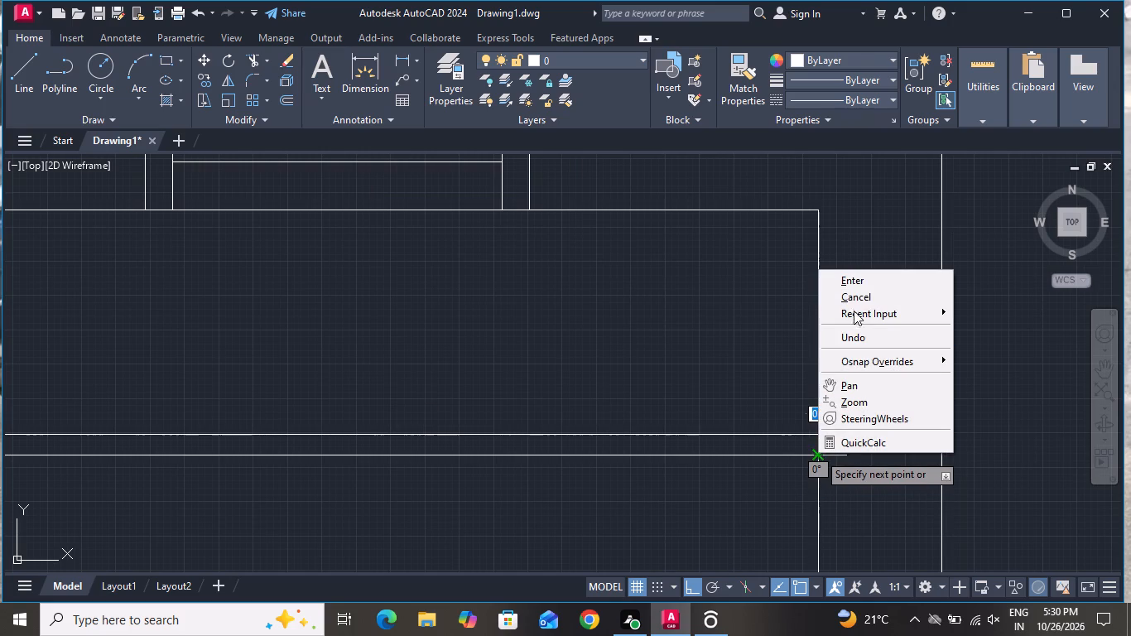
pyautogui.click(857, 288)
# Extend both vertical balcony partition lines down to the outer bottom wall line.
pyautogui.scroll(-3, 861, 296)
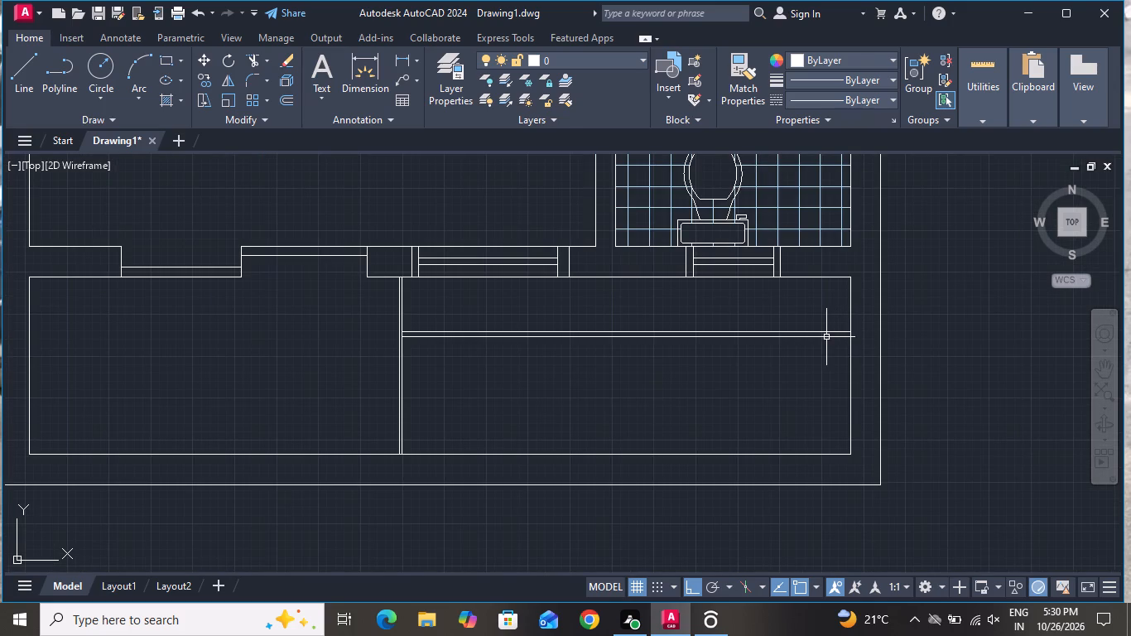
pyautogui.write('ex')
pyautogui.press('space')
pyautogui.press('space')
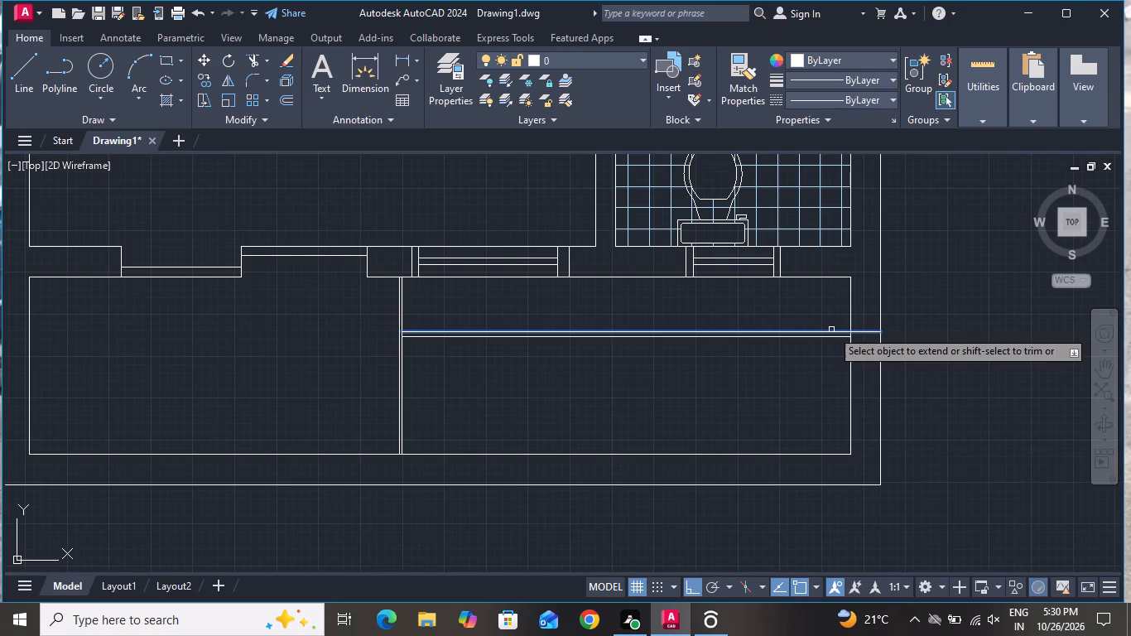
pyautogui.scroll(1, 441, 479)
pyautogui.click(400, 389)
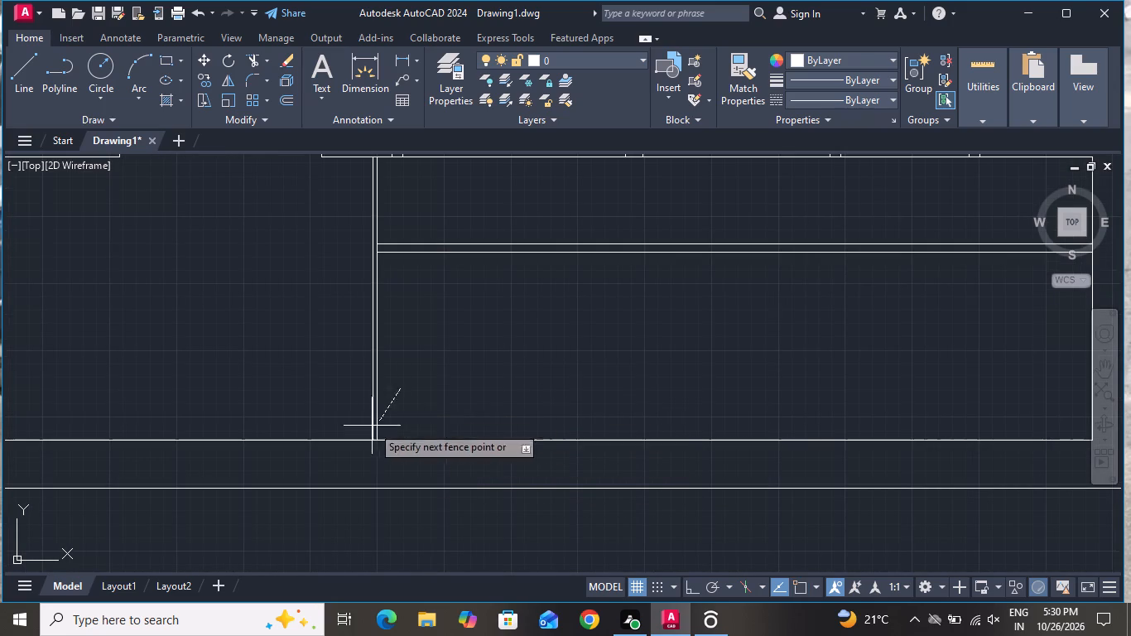
pyautogui.click(339, 436)
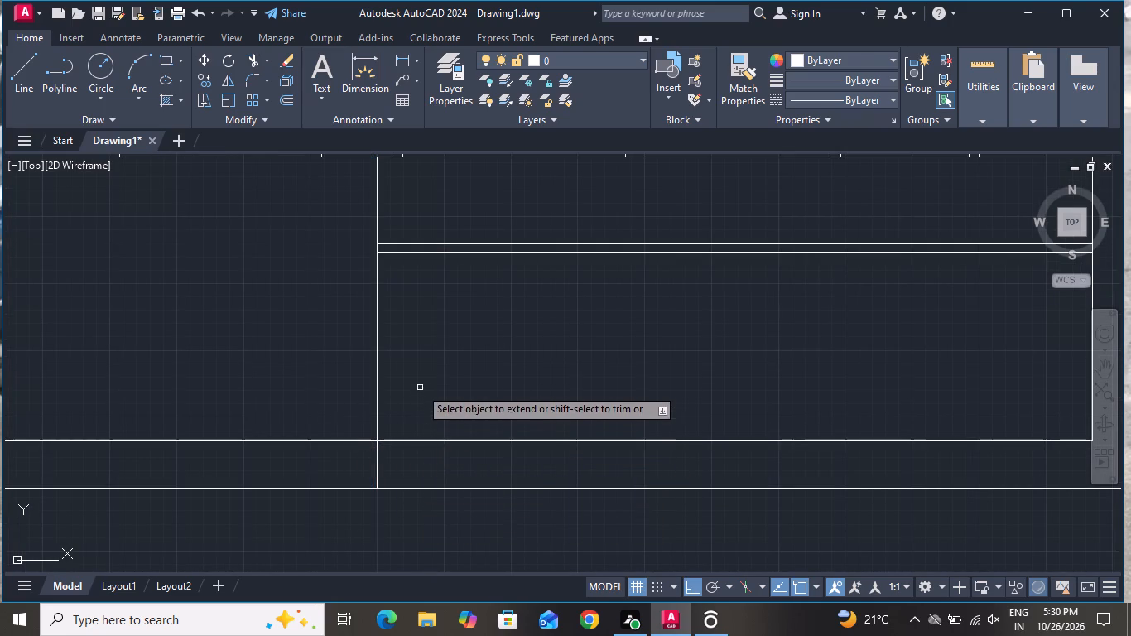
pyautogui.rightClick(420, 386)
pyautogui.click(441, 406)
# Draw a short vertical line from the right balcony section's lower inner corner down to the outer bottom wall line.
pyautogui.scroll(-2, 439, 379)
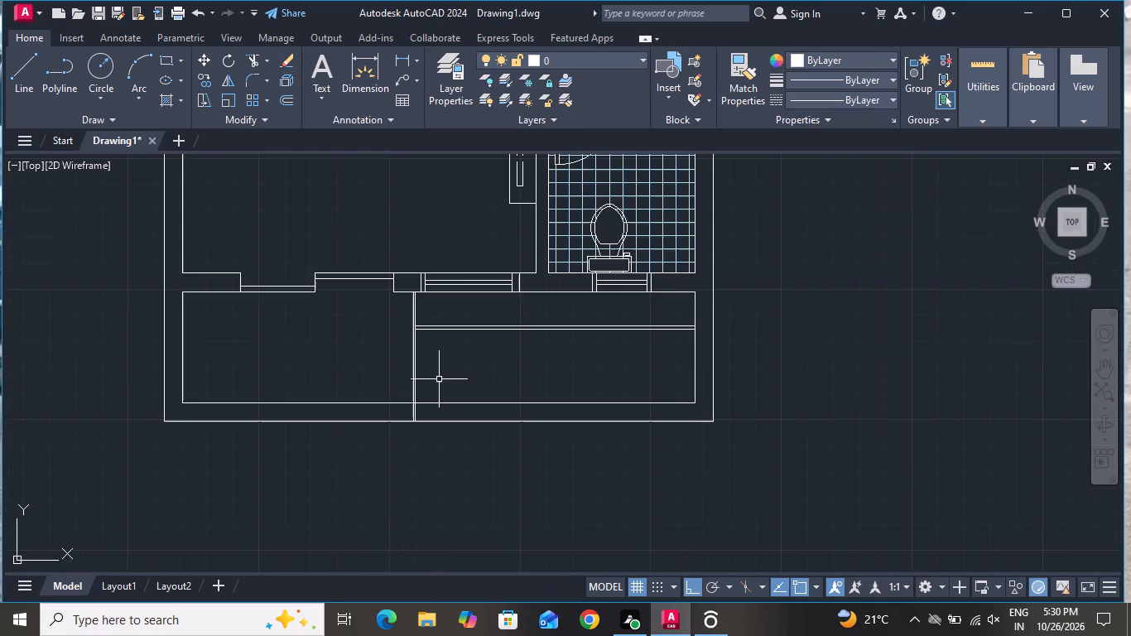
pyautogui.click(17, 62)
pyautogui.scroll(2, 635, 405)
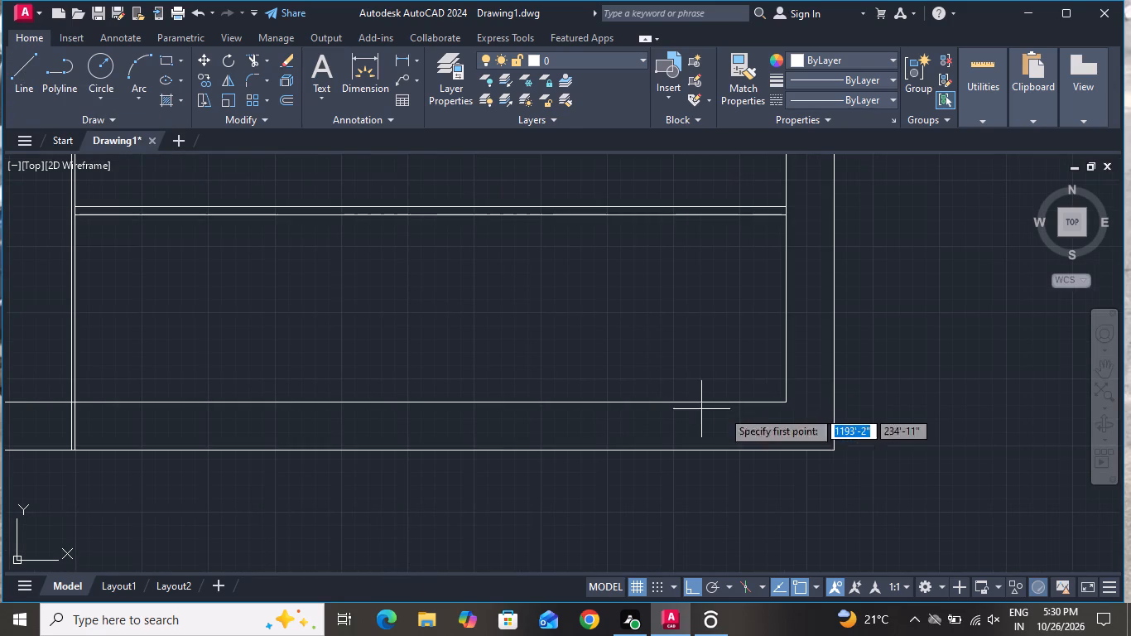
pyautogui.click(788, 398)
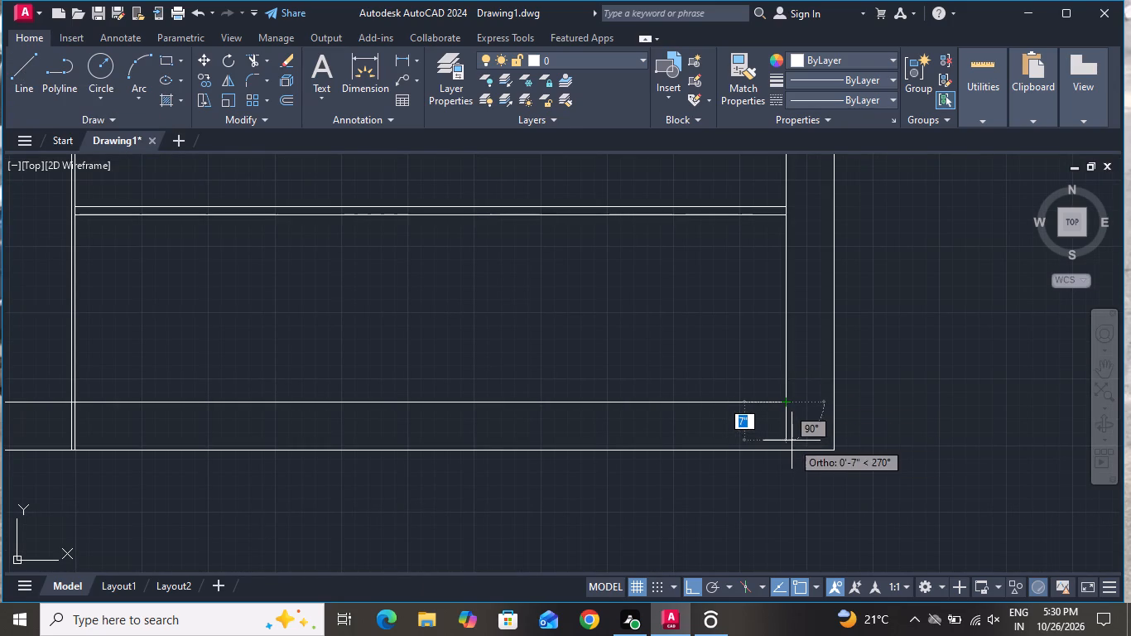
pyautogui.click(787, 450)
pyautogui.rightClick(787, 450)
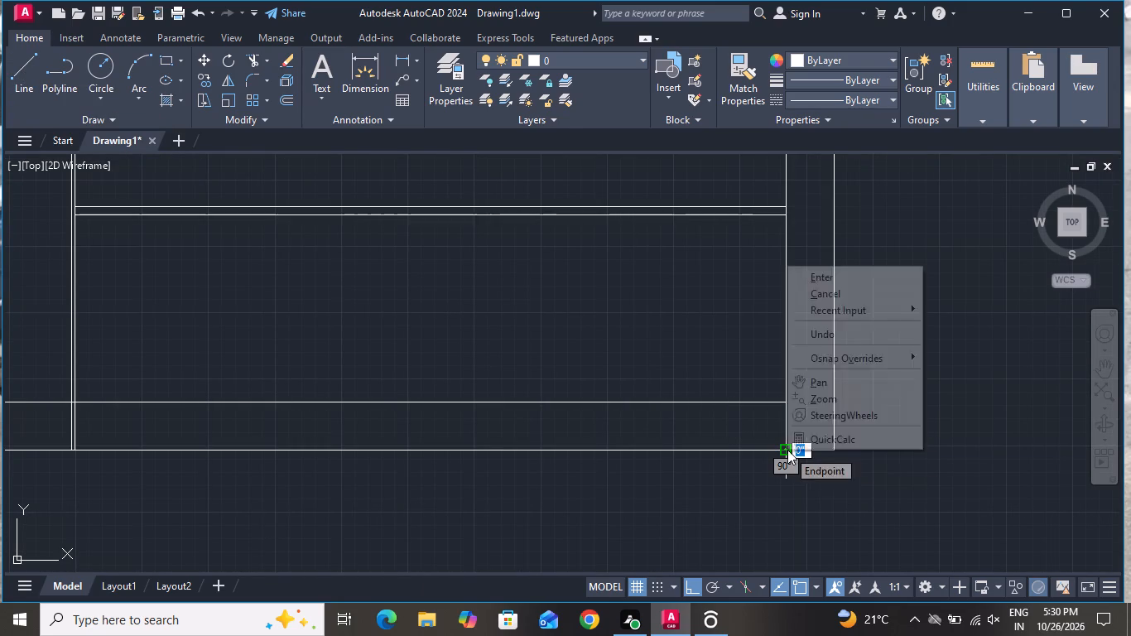
pyautogui.click(830, 291)
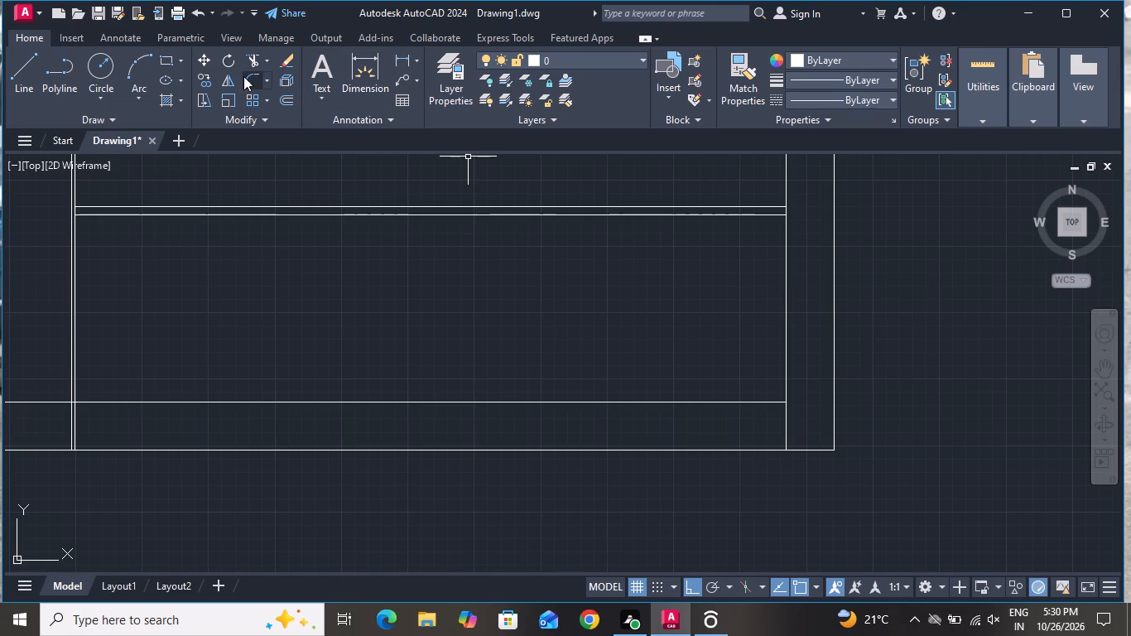
# Trim away the inner bottom wall line between the balcony partition and the right wall.
pyautogui.click(254, 63)
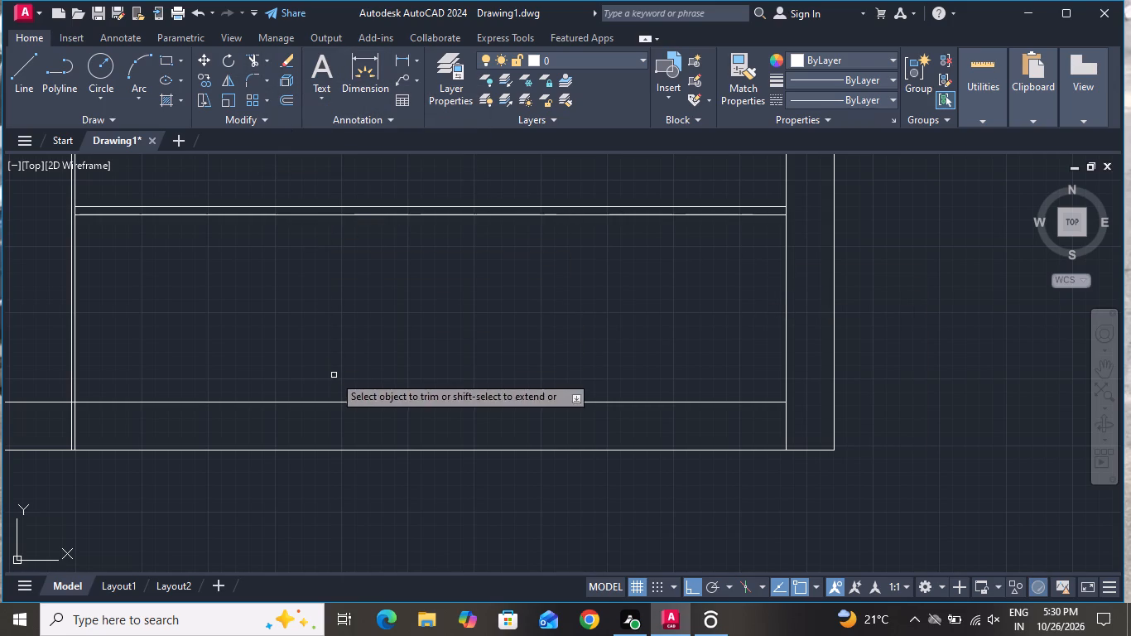
pyautogui.click(334, 375)
pyautogui.click(336, 416)
pyautogui.scroll(-2, 360, 398)
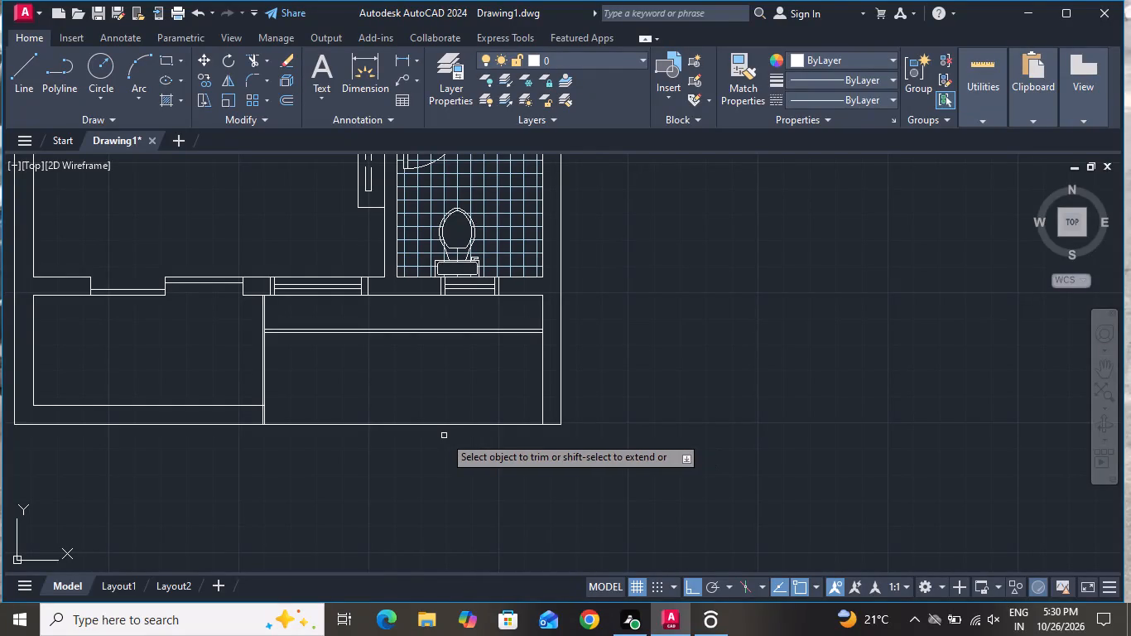
pyautogui.rightClick(220, 450)
pyautogui.click(253, 254)
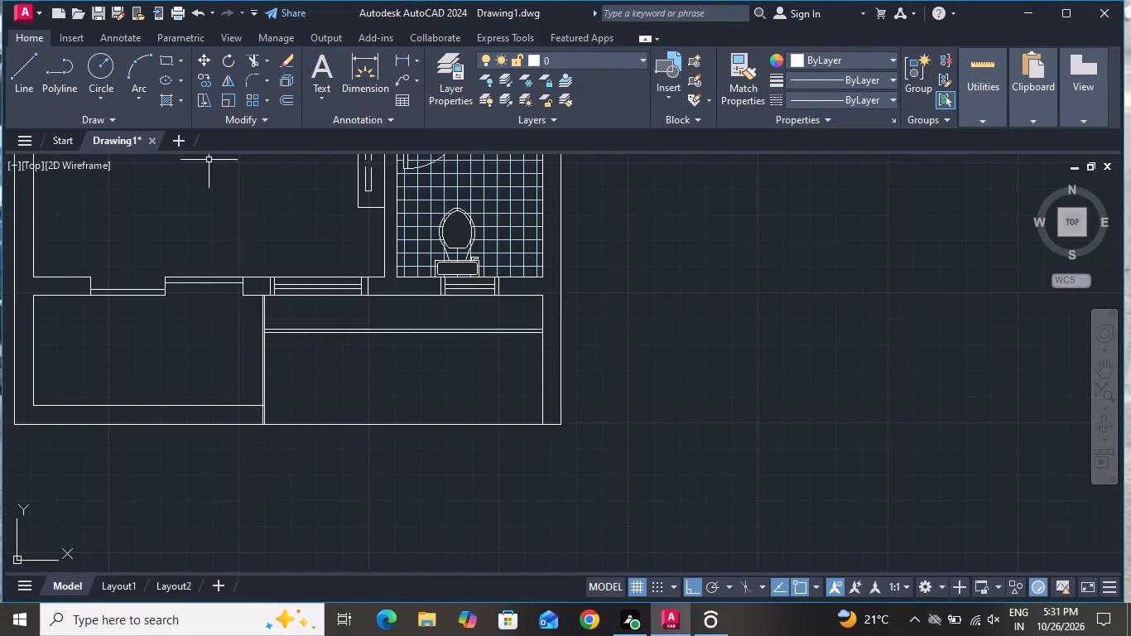
# Draw a vertical line about 9" long from the left balcony section's lower inner corner to the outer bottom wall line.
pyautogui.click(19, 70)
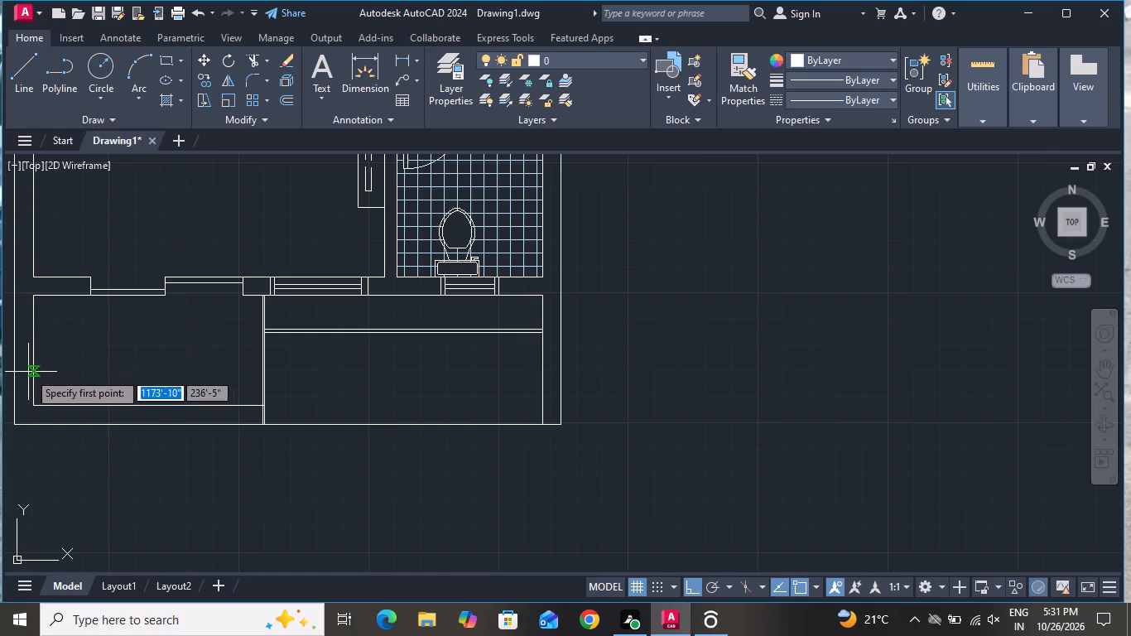
pyautogui.click(34, 403)
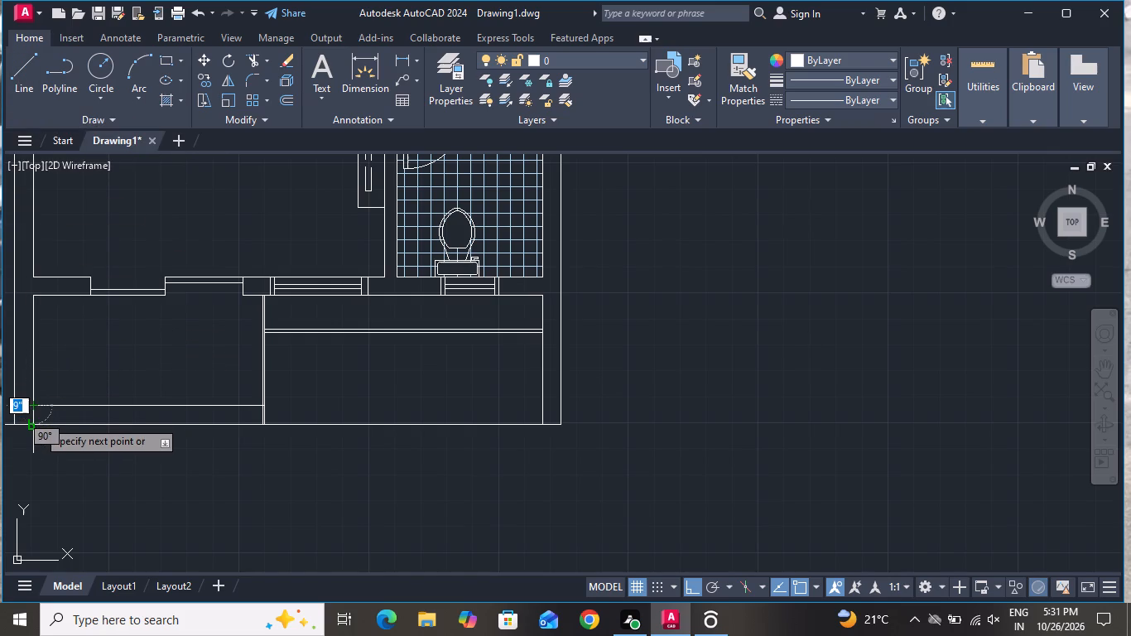
pyautogui.click(37, 422)
pyautogui.rightClick(37, 422)
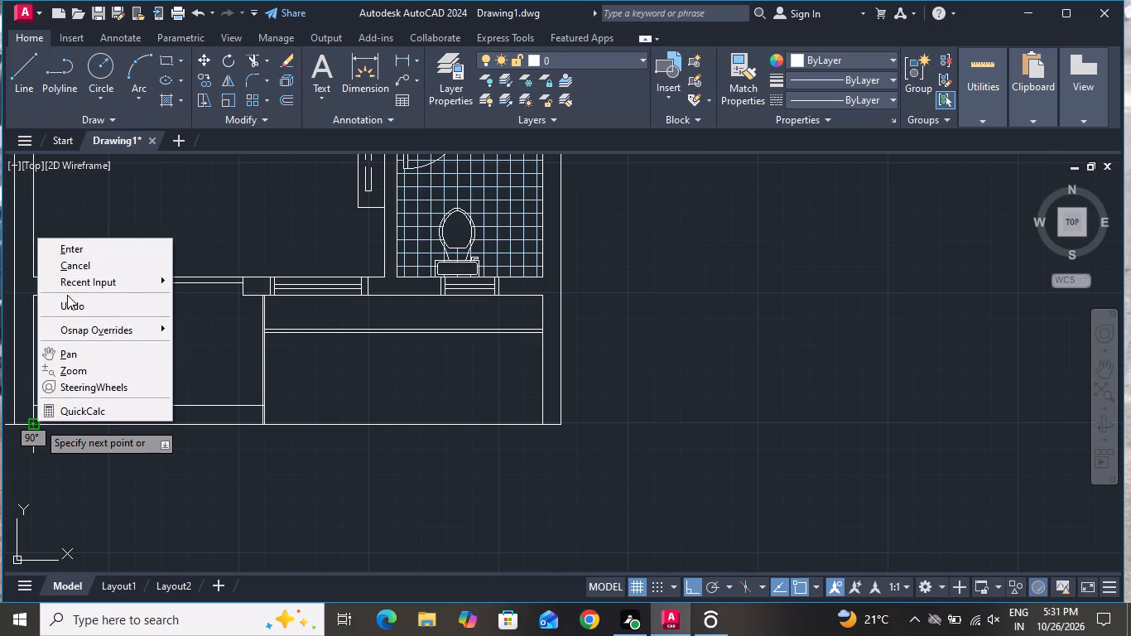
pyautogui.click(76, 265)
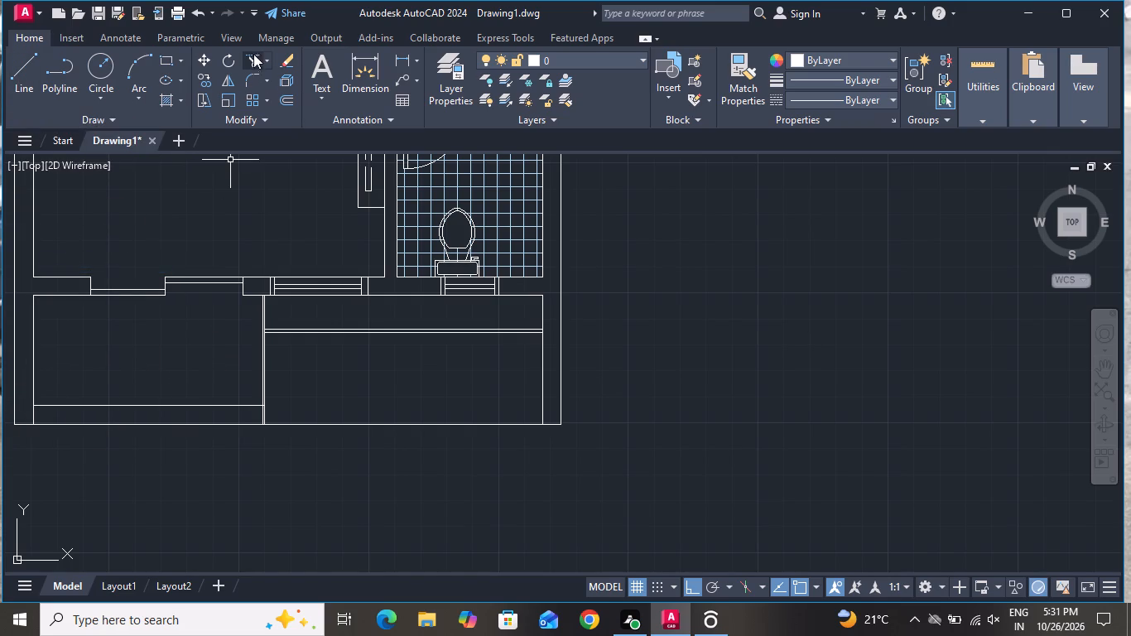
# Trim away the inner bottom wall line between the left wall and the balcony partition.
pyautogui.click(254, 48)
pyautogui.click(256, 60)
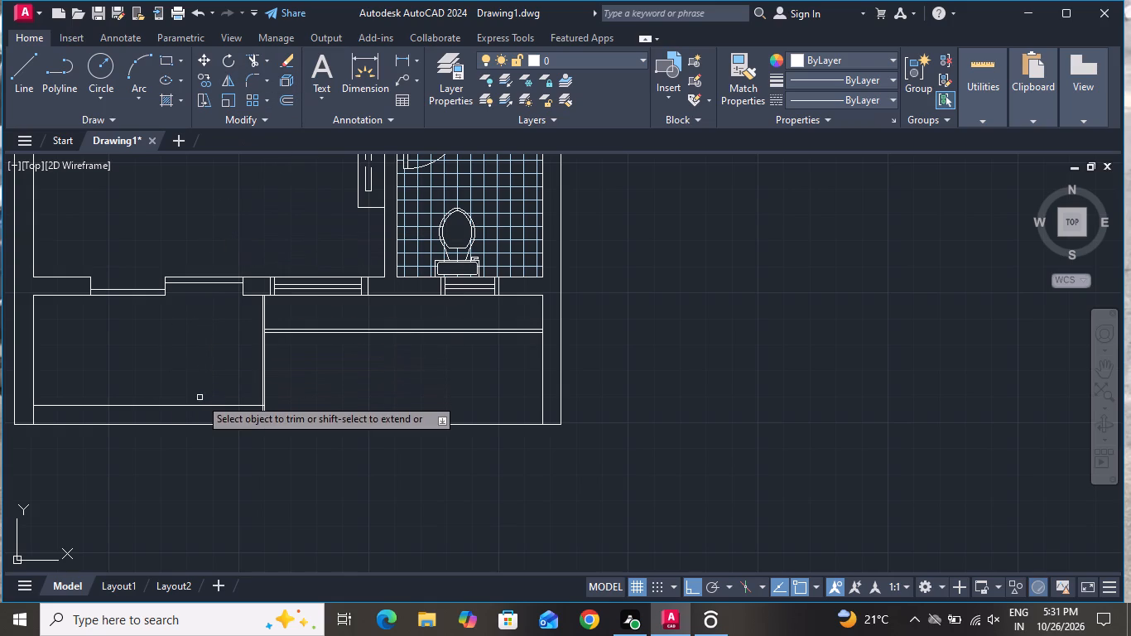
pyautogui.click(199, 407)
pyautogui.scroll(1, 218, 403)
pyautogui.rightClick(208, 397)
pyautogui.click(281, 196)
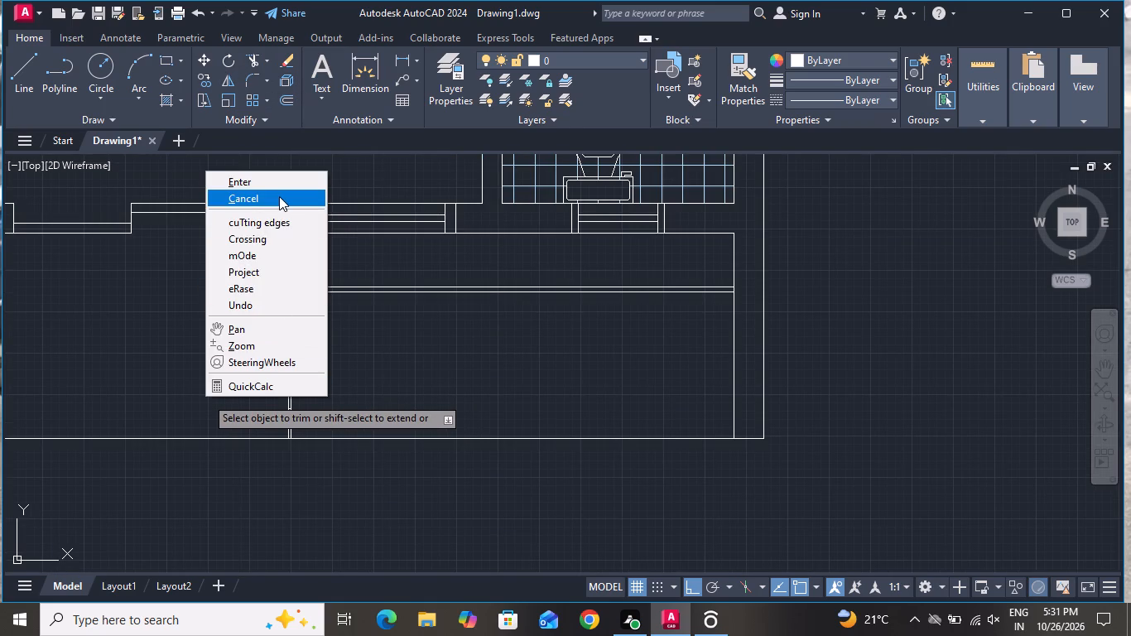
# Draw a horizontal line about 9'-2" long just above the outer bottom wall line, from the balcony partition's left line to the left wall's inner line.
pyautogui.click(24, 59)
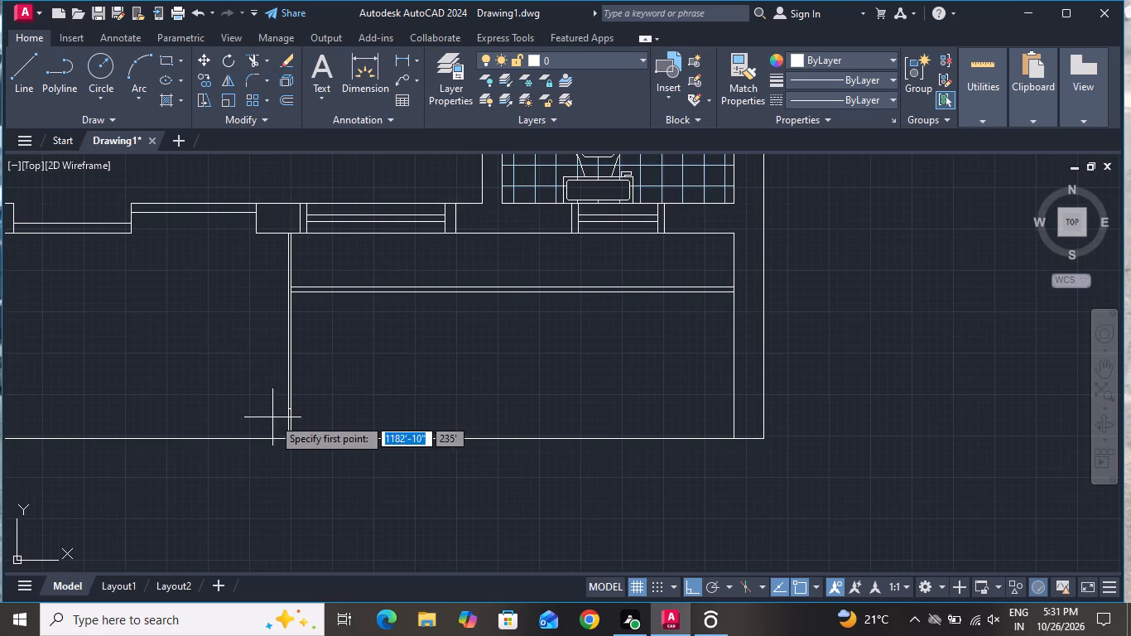
pyautogui.scroll(3, 283, 436)
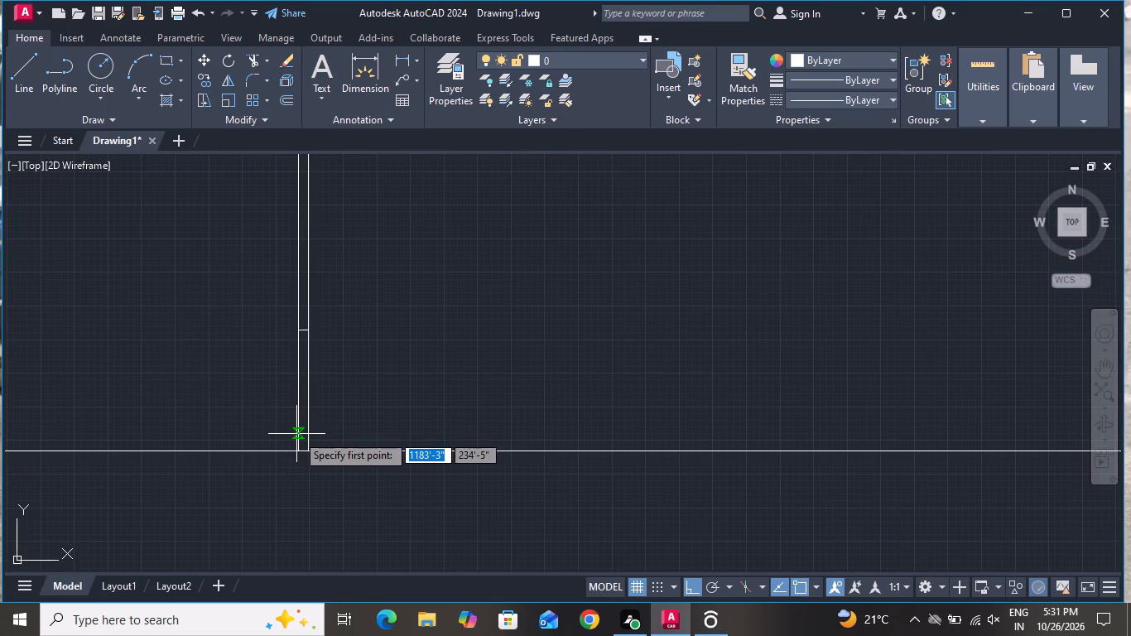
pyautogui.click(296, 433)
pyautogui.scroll(-3, 325, 447)
pyautogui.scroll(-2, 401, 465)
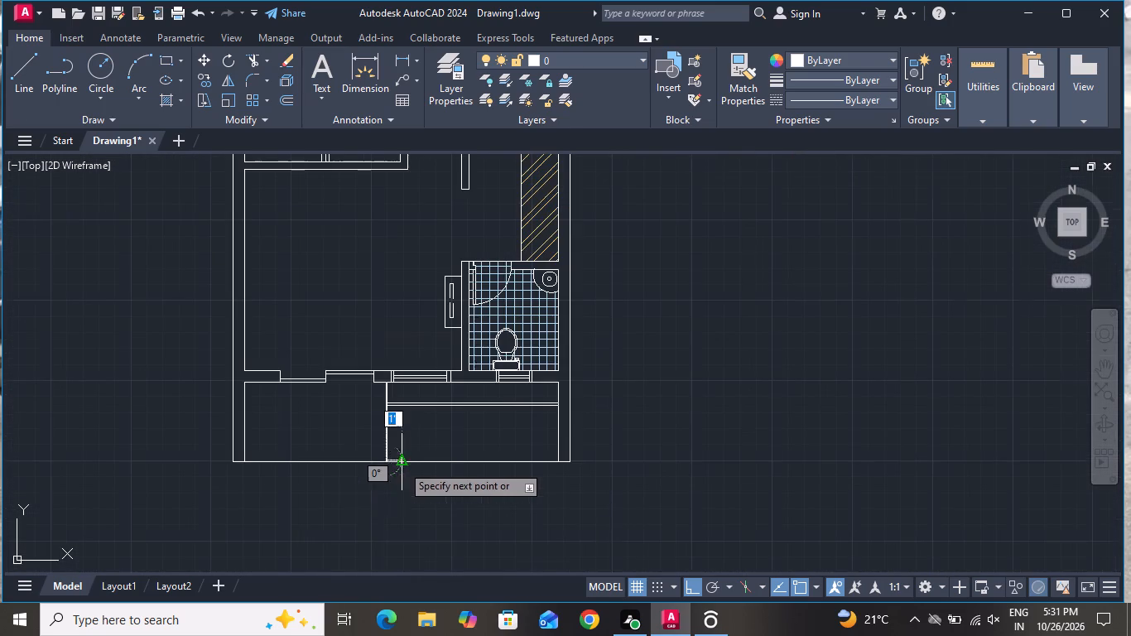
pyautogui.scroll(4, 251, 450)
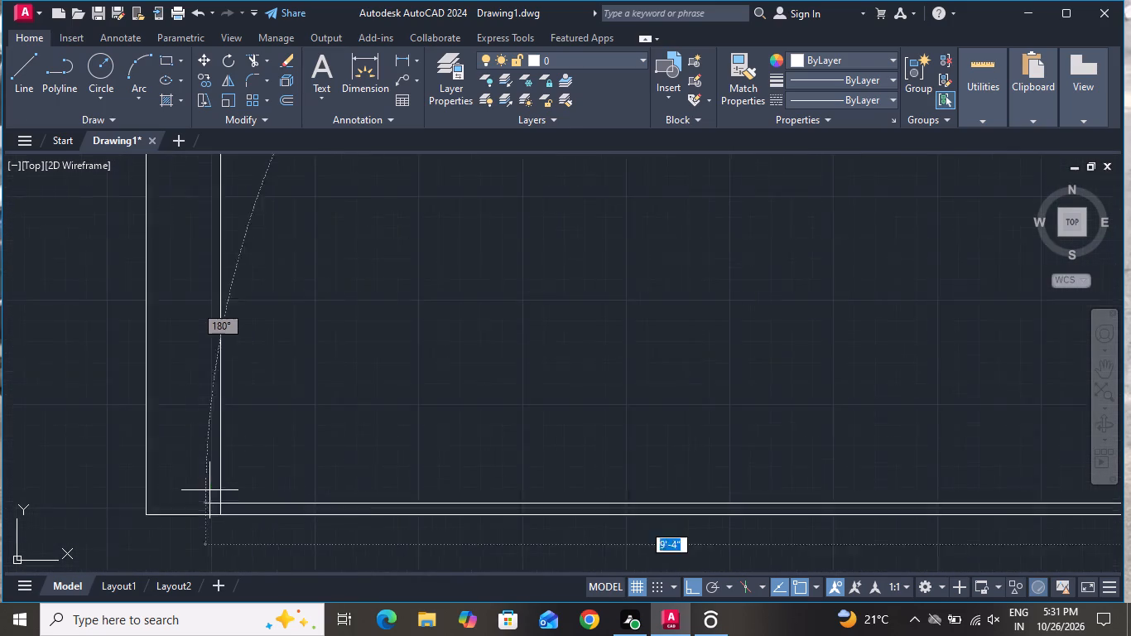
pyautogui.scroll(3, 209, 490)
pyautogui.scroll(-3, 257, 484)
pyautogui.scroll(4, 271, 518)
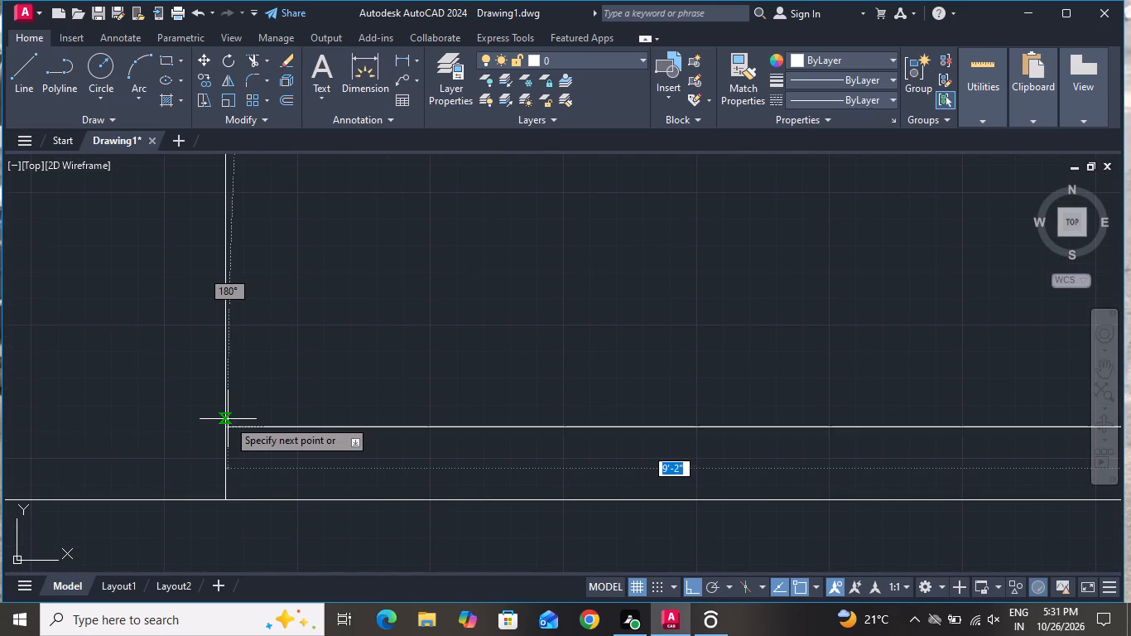
pyautogui.click(228, 424)
pyautogui.rightClick(235, 418)
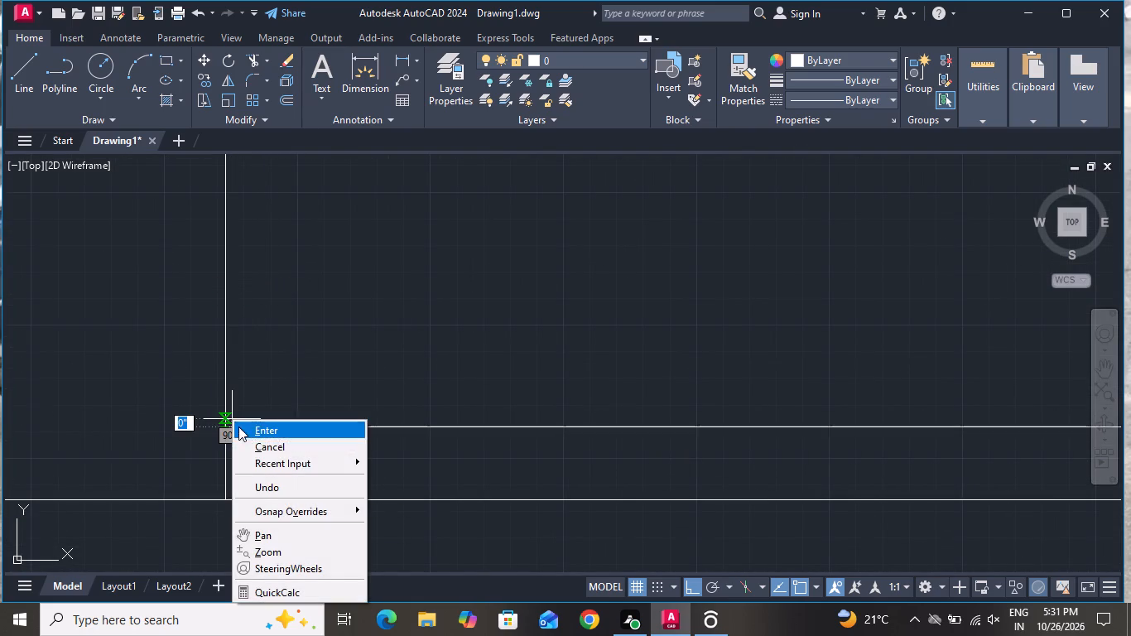
pyautogui.click(240, 443)
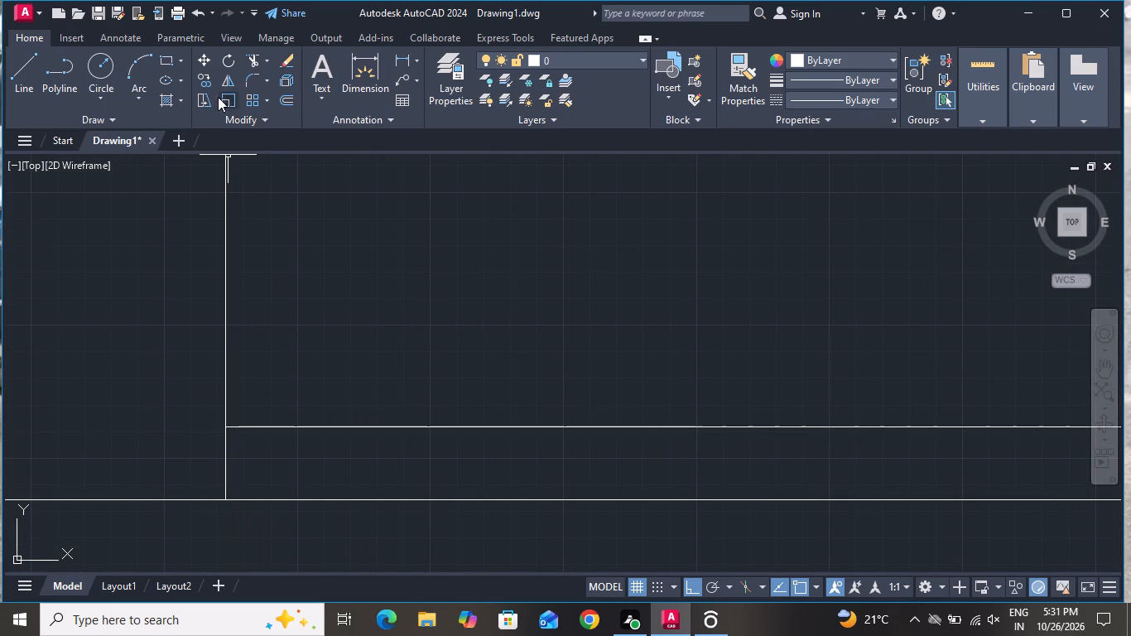
# Trim the partition's left line below the new horizontal line and the leftover short segment between the two partition lines.
pyautogui.click(258, 56)
pyautogui.scroll(-6, 209, 360)
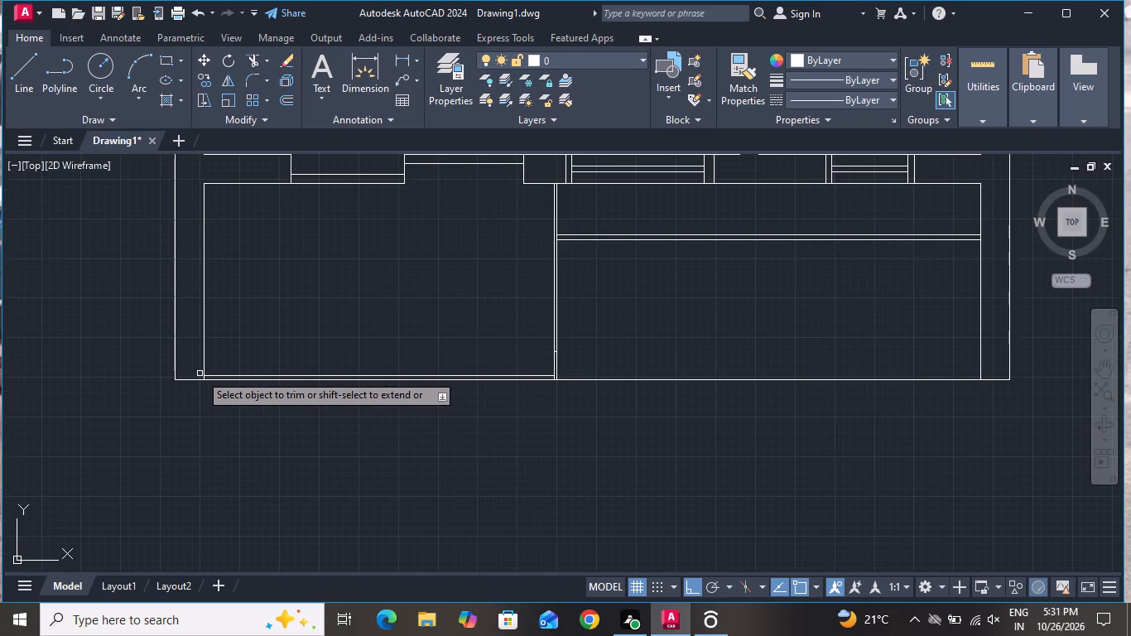
pyautogui.scroll(-1, 216, 389)
pyautogui.scroll(2, 424, 374)
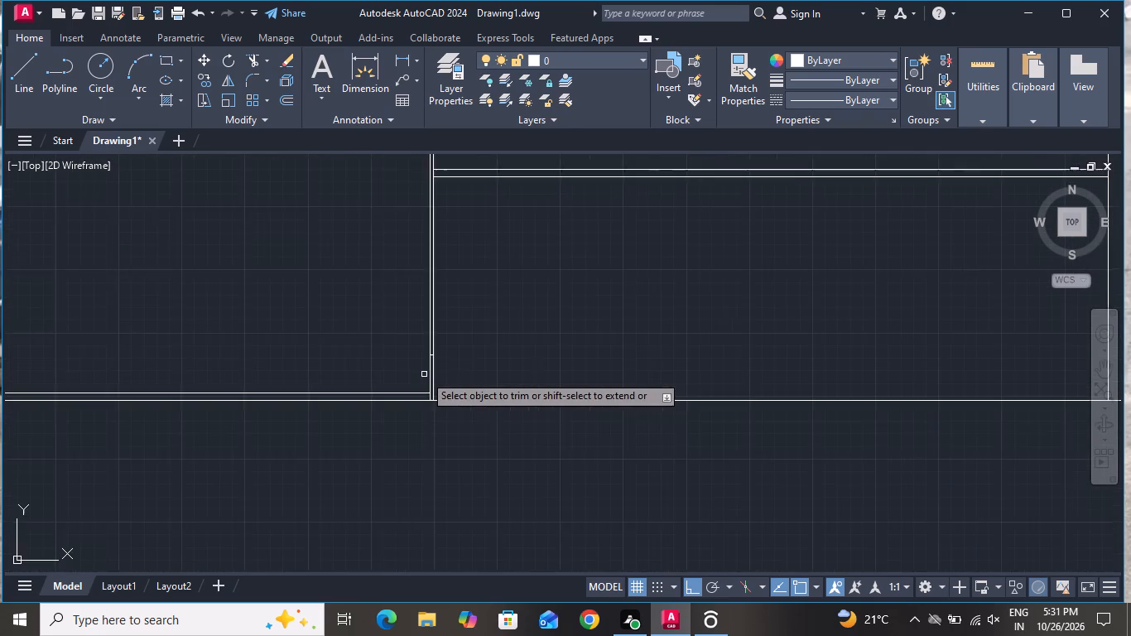
pyautogui.scroll(4, 436, 402)
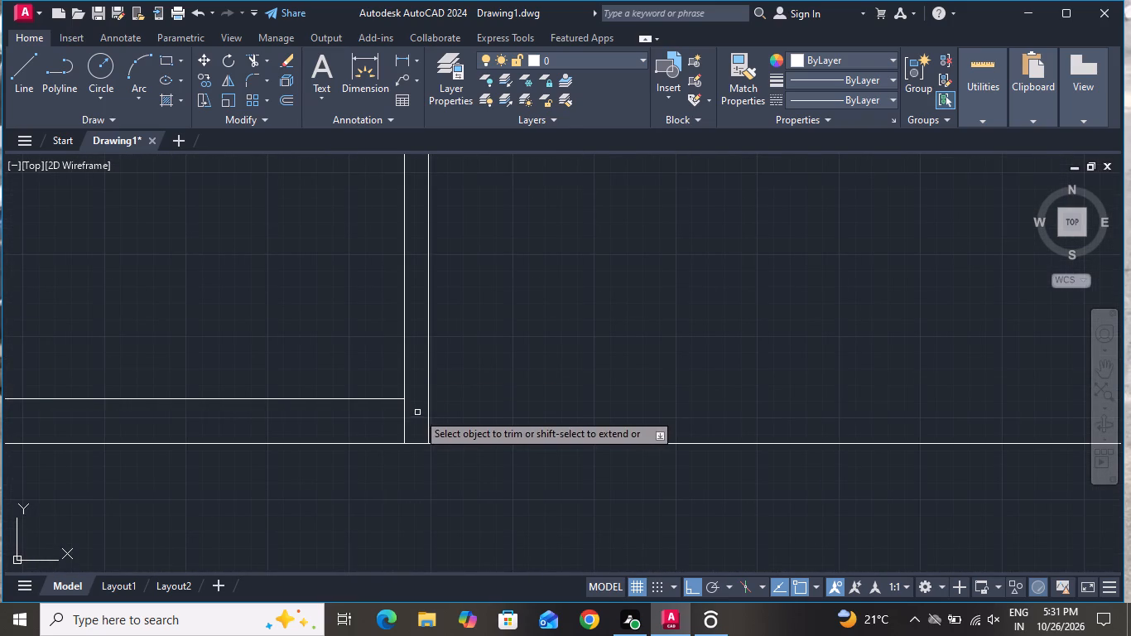
pyautogui.click(417, 412)
pyautogui.click(385, 416)
pyautogui.scroll(-3, 431, 486)
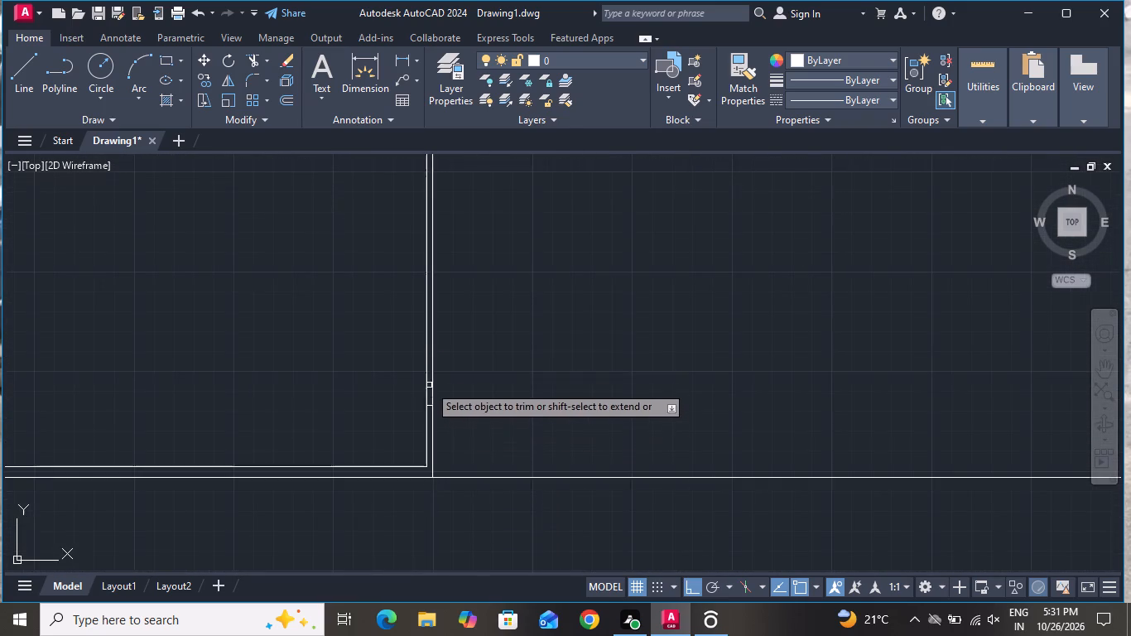
pyautogui.scroll(4, 429, 398)
pyautogui.click(409, 412)
pyautogui.click(431, 479)
pyautogui.scroll(-3, 469, 446)
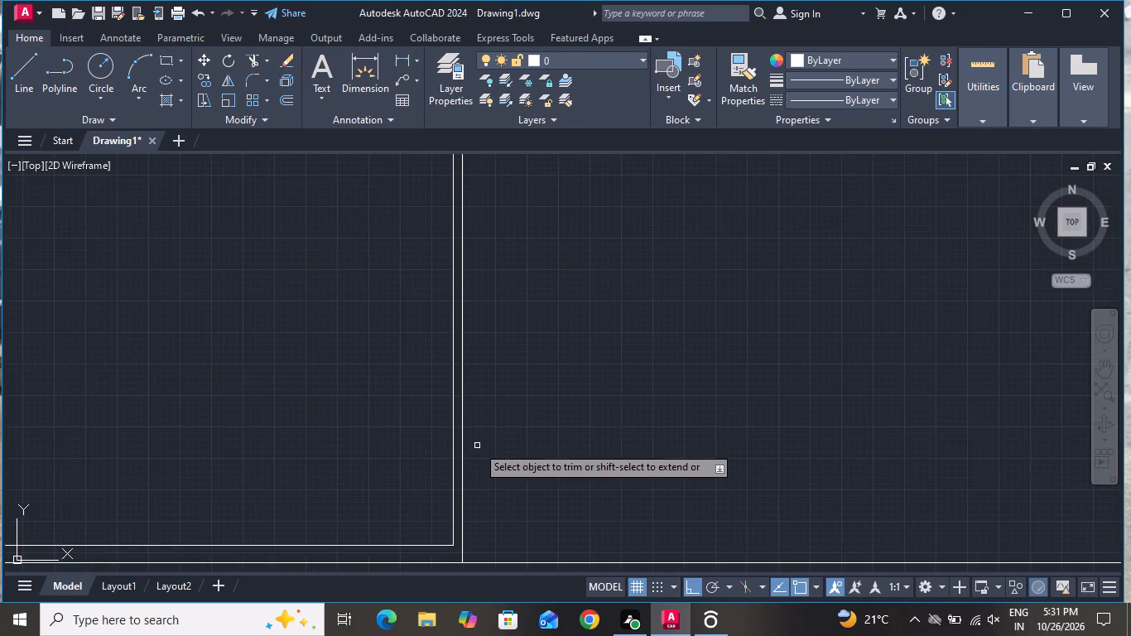
pyautogui.scroll(-2, 486, 439)
pyautogui.rightClick(508, 408)
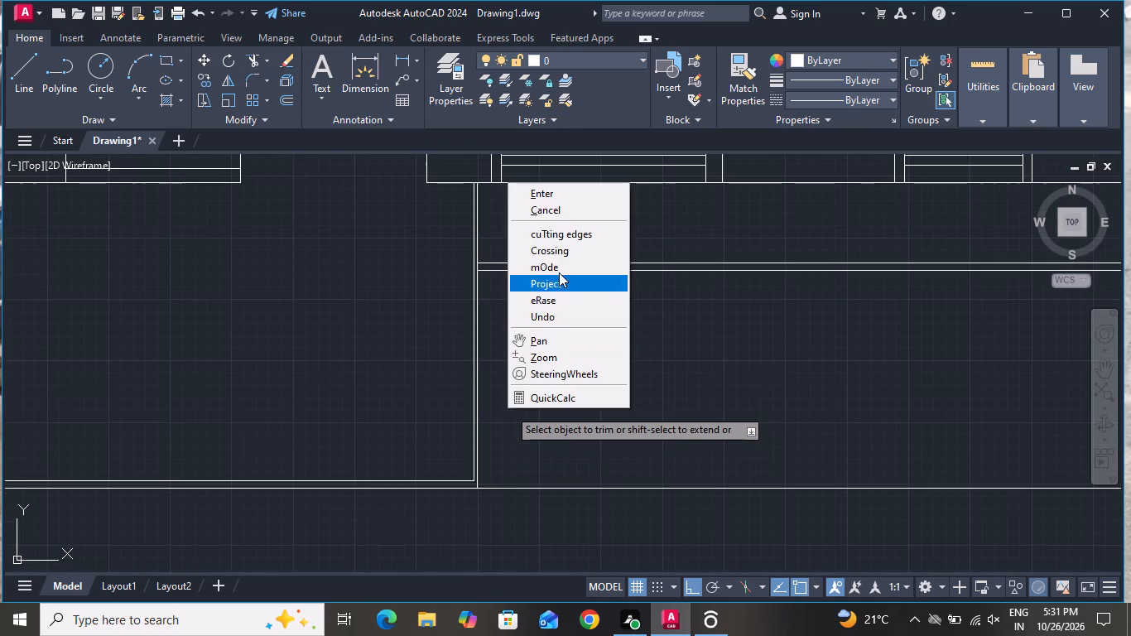
pyautogui.click(562, 205)
# Fill the narrow strip between the two horizontal lines in the right balcony section with a SOLID hatch in colour 254,204,102.
pyautogui.scroll(-2, 570, 344)
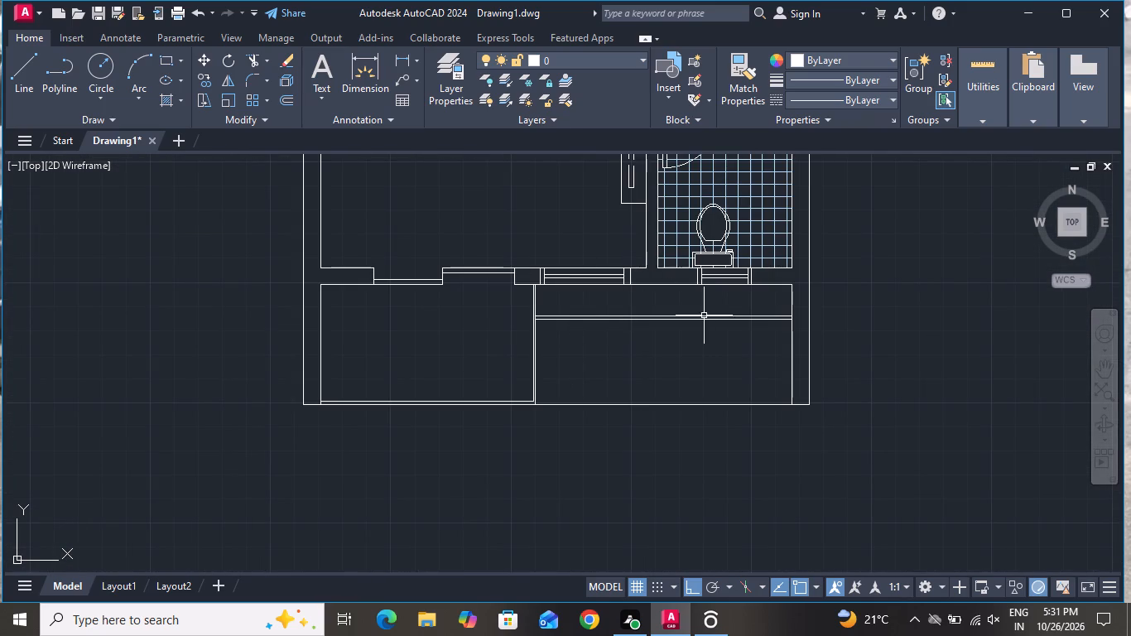
pyautogui.scroll(2, 711, 330)
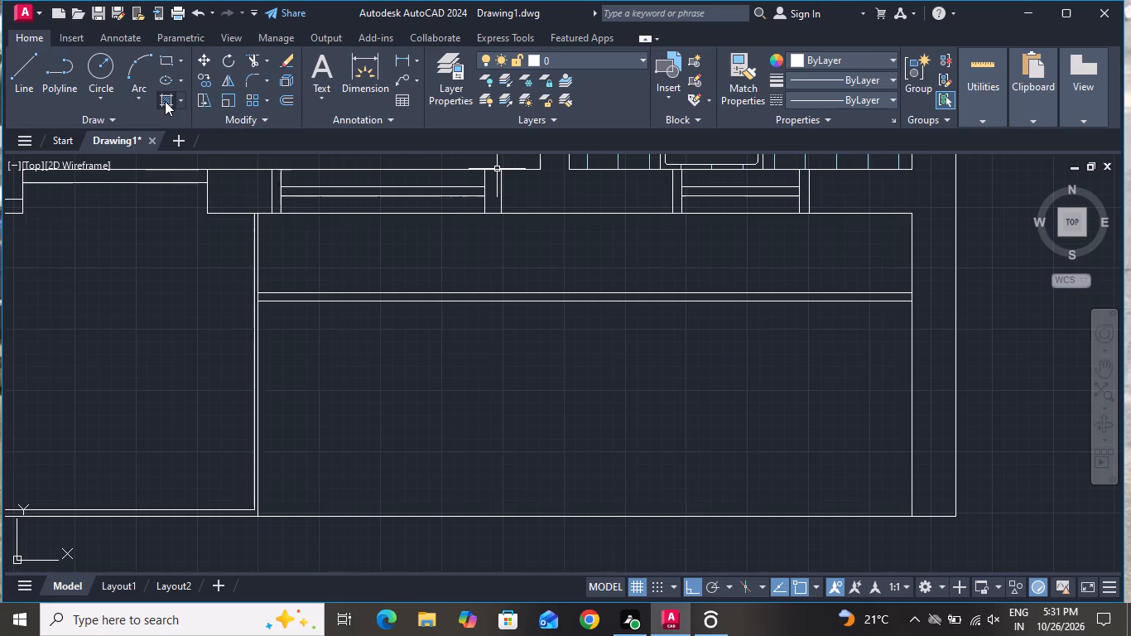
pyautogui.click(162, 96)
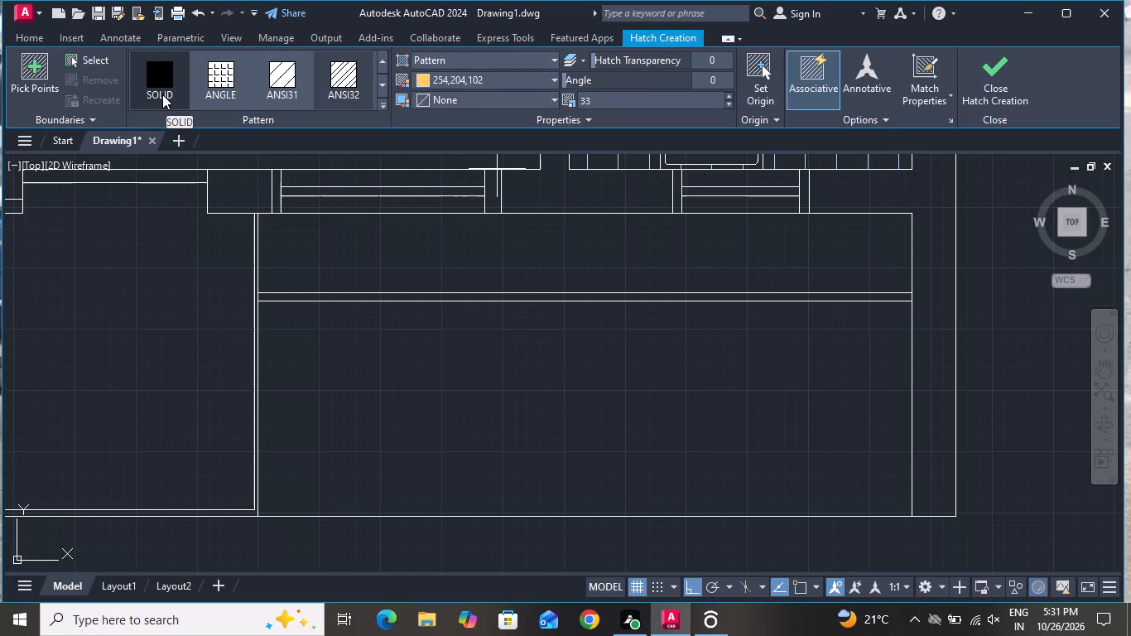
pyautogui.click(159, 84)
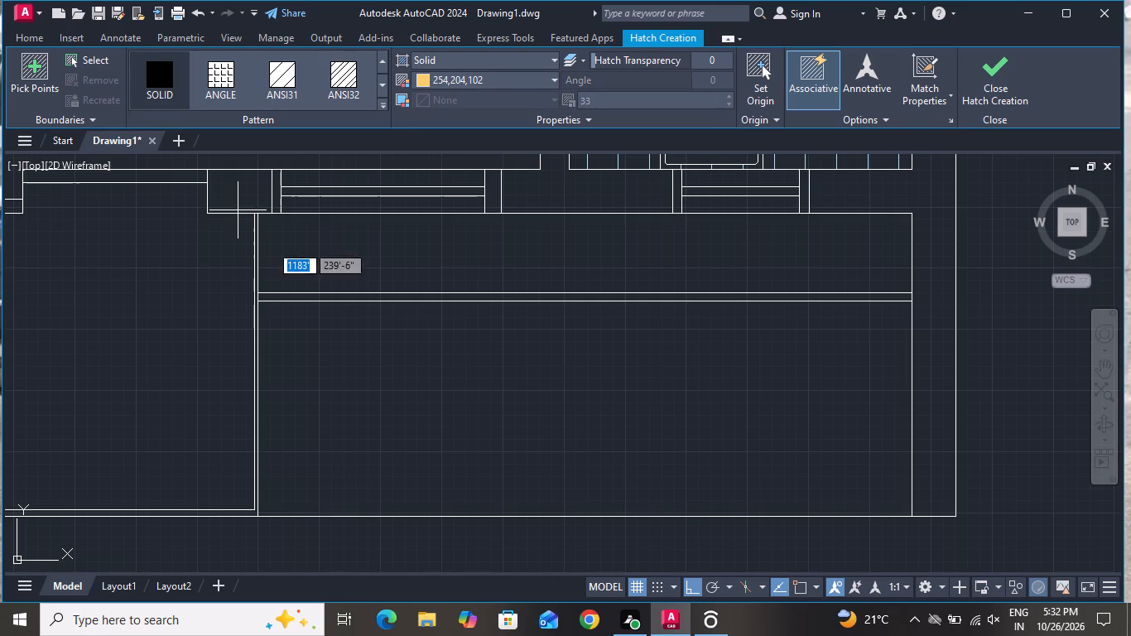
pyautogui.scroll(2, 382, 313)
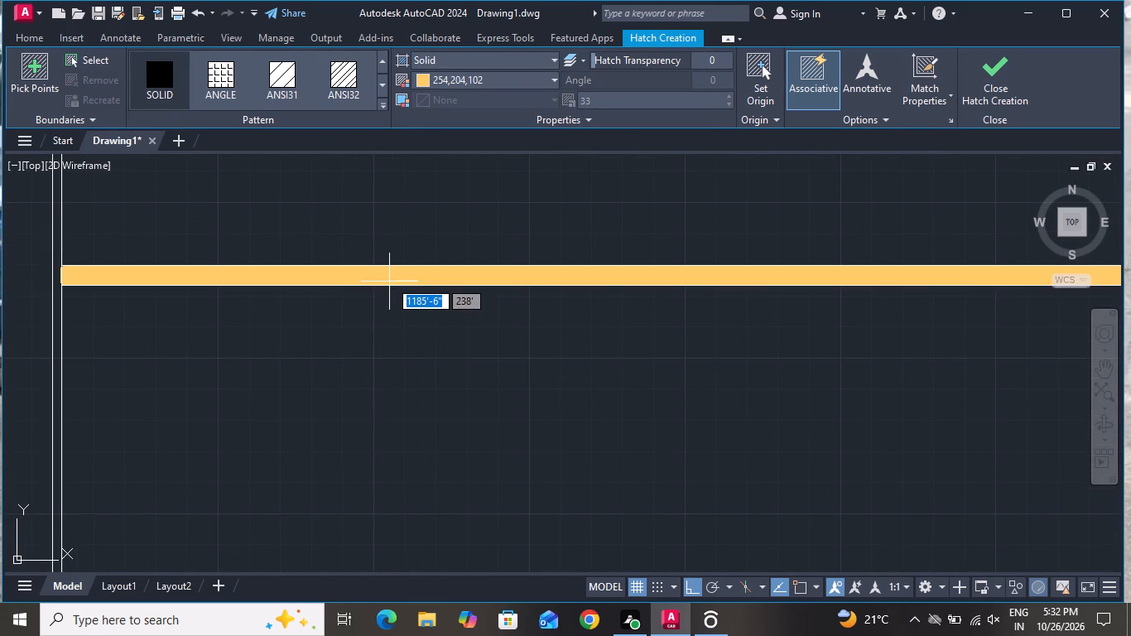
pyautogui.click(389, 280)
pyautogui.scroll(-4, 392, 380)
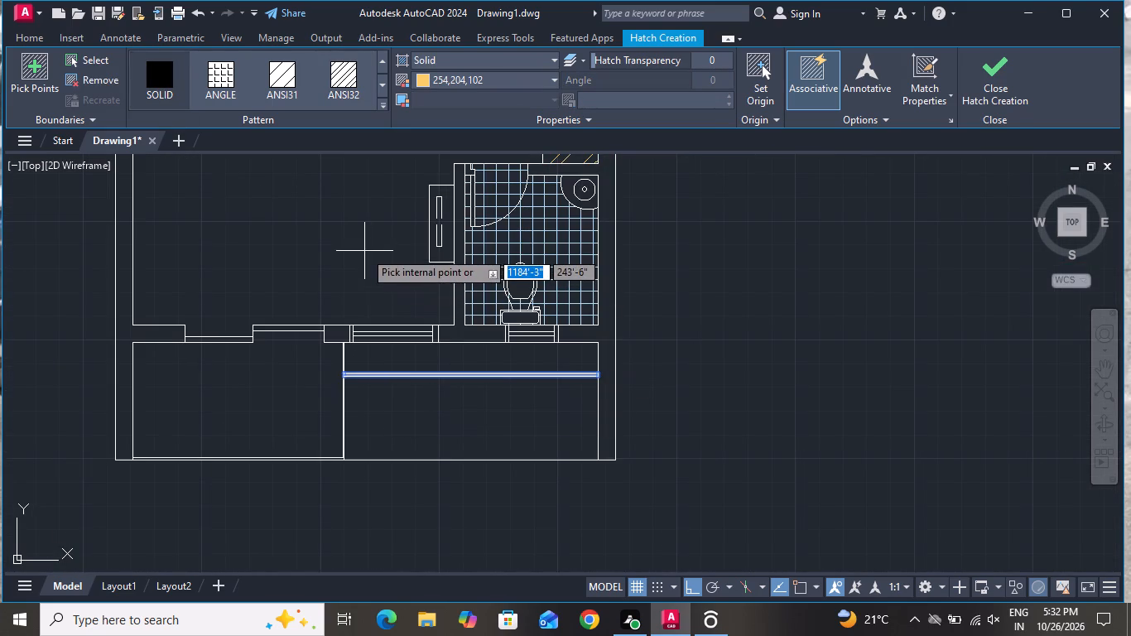
pyautogui.rightClick(364, 251)
pyautogui.click(387, 277)
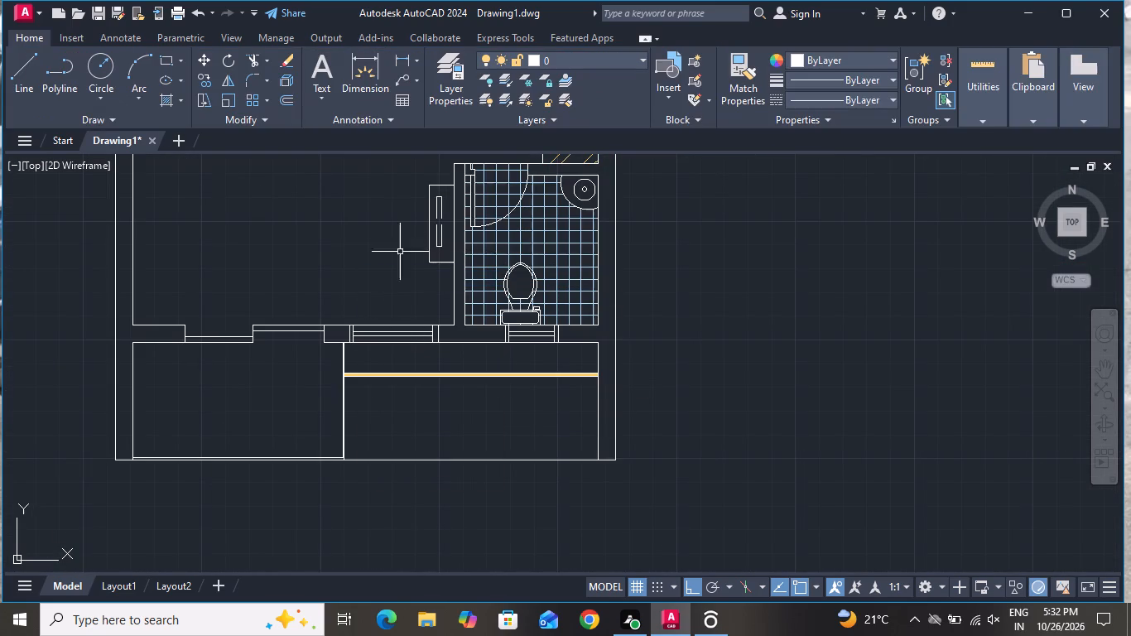
# Insert the Trees - Imperial block from the tool palettes into the empty space between the two floor plans.
pyautogui.scroll(-4, 374, 305)
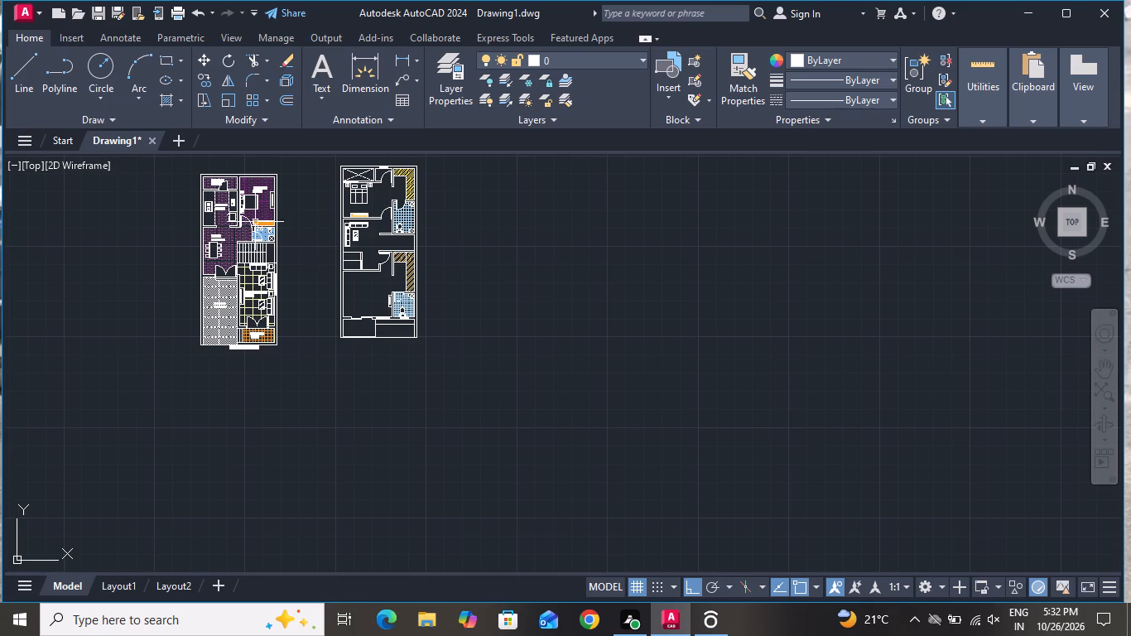
pyautogui.scroll(2, 395, 173)
pyautogui.scroll(-2, 359, 234)
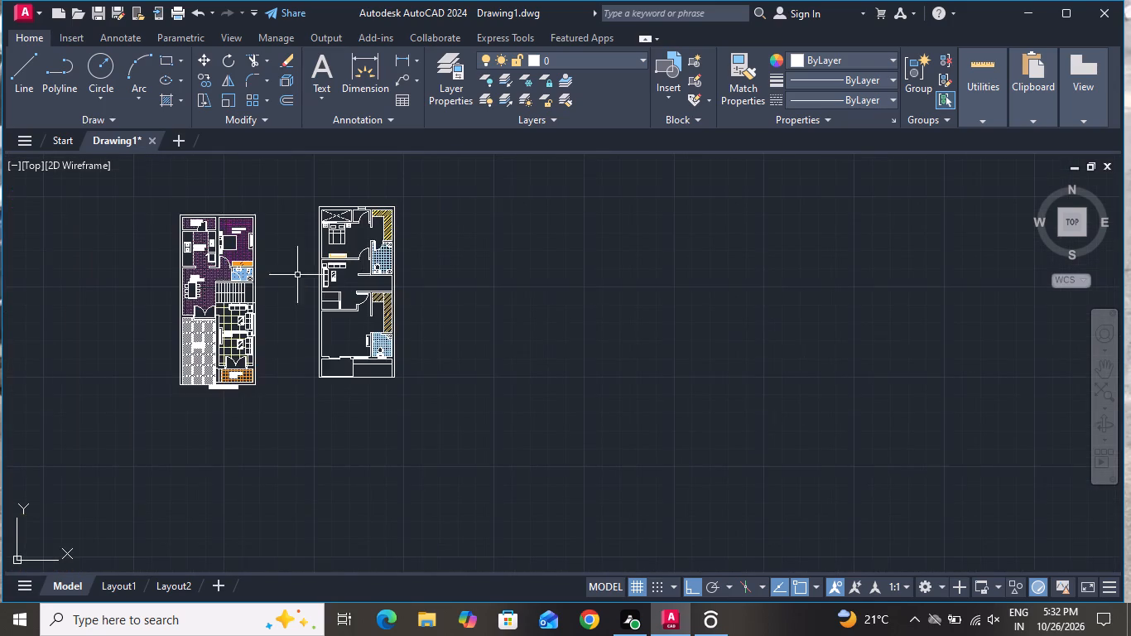
pyautogui.scroll(2, 204, 304)
pyautogui.write('tp')
pyautogui.press('space')
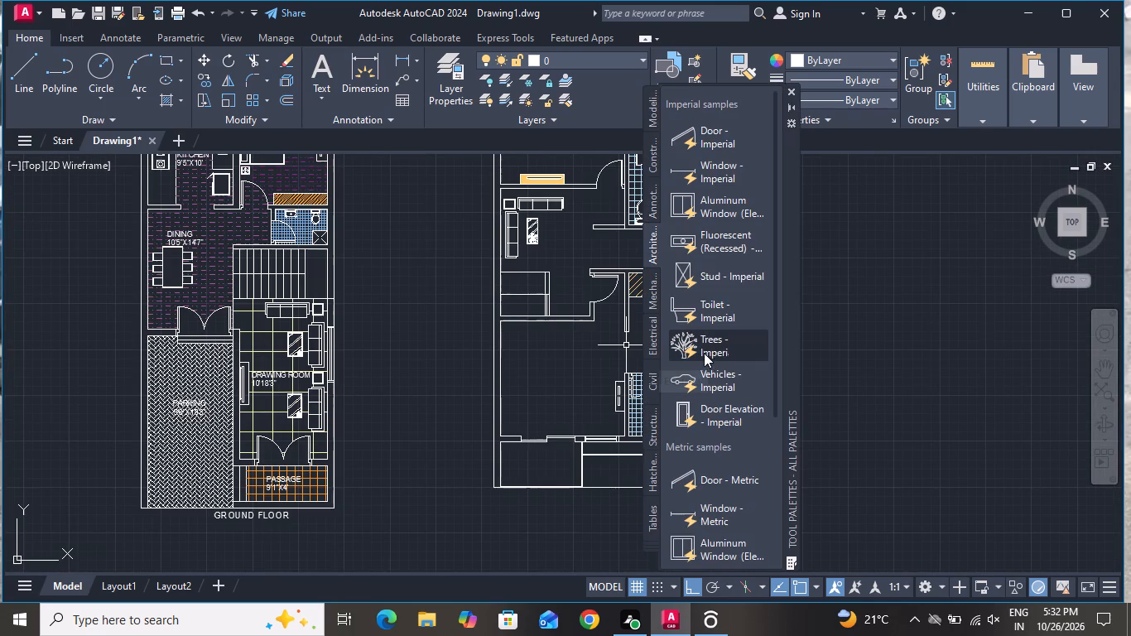
pyautogui.click(704, 353)
pyautogui.click(390, 346)
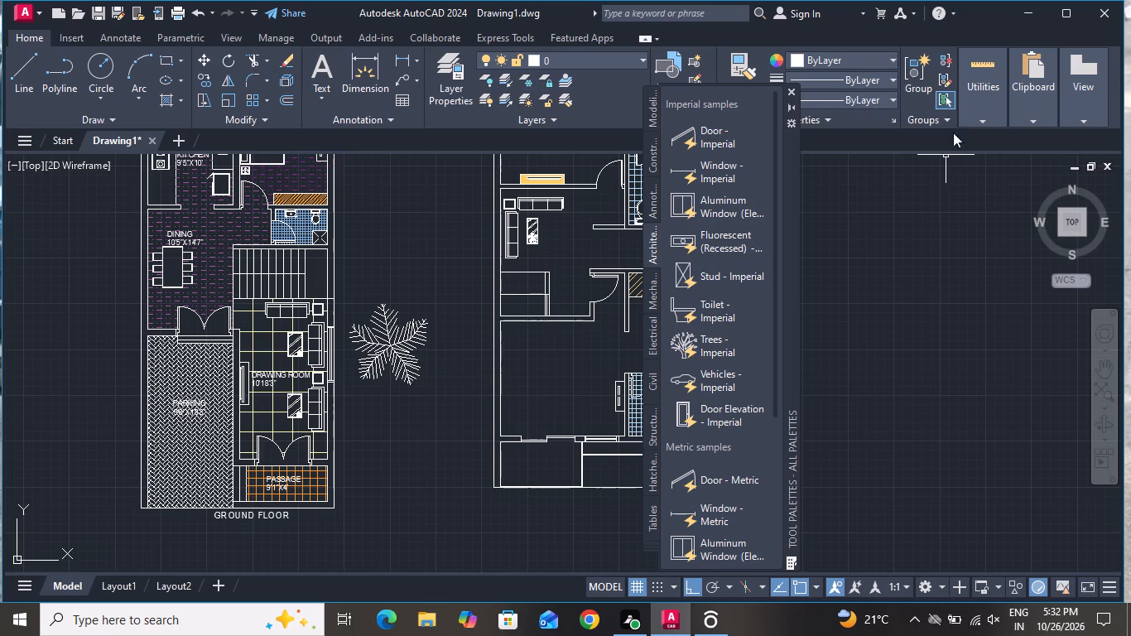
pyautogui.click(791, 94)
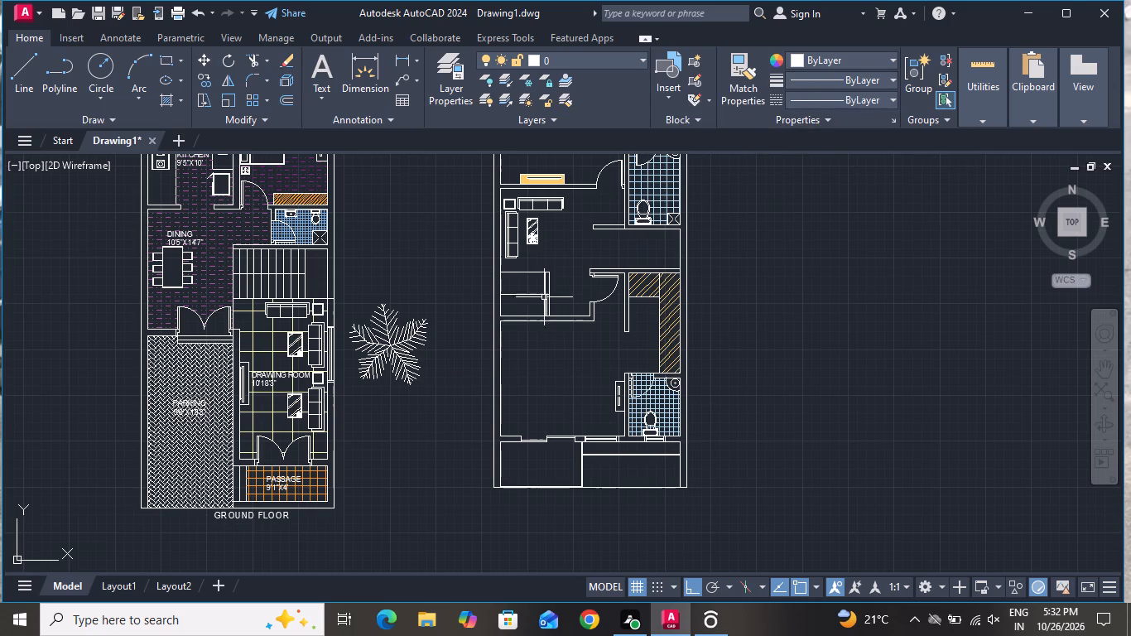
# Recolour the palm tree block's linework to 19,155,72 in the Block Editor and save the block changes.
pyautogui.doubleClick(402, 327)
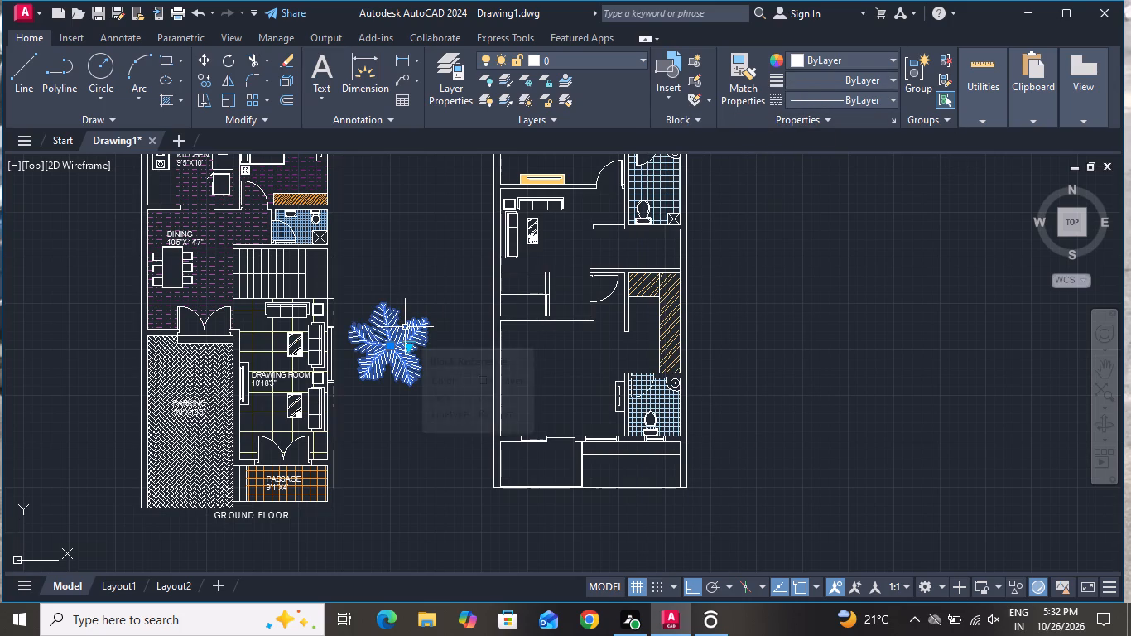
pyautogui.doubleClick(392, 335)
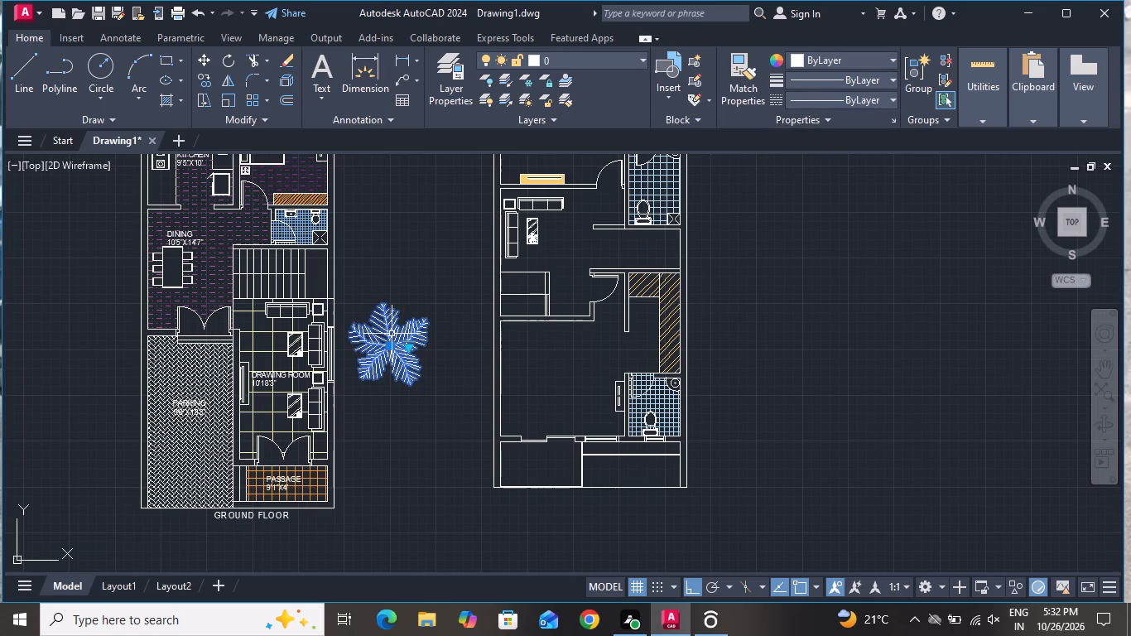
pyautogui.doubleClick(392, 333)
pyautogui.tripleClick(379, 331)
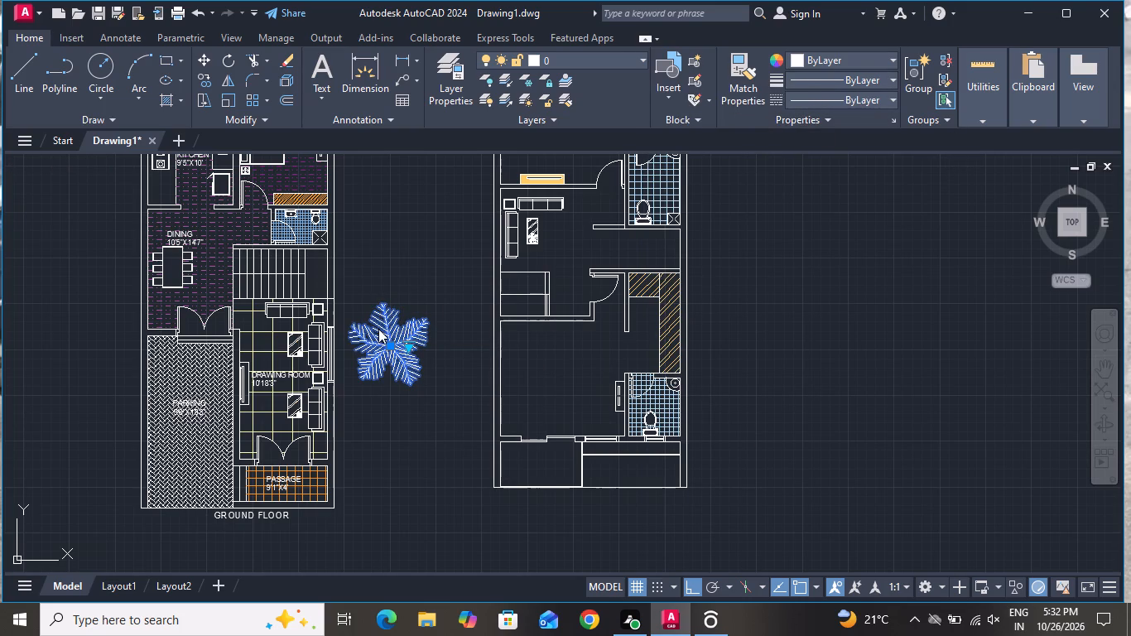
pyautogui.click(539, 417)
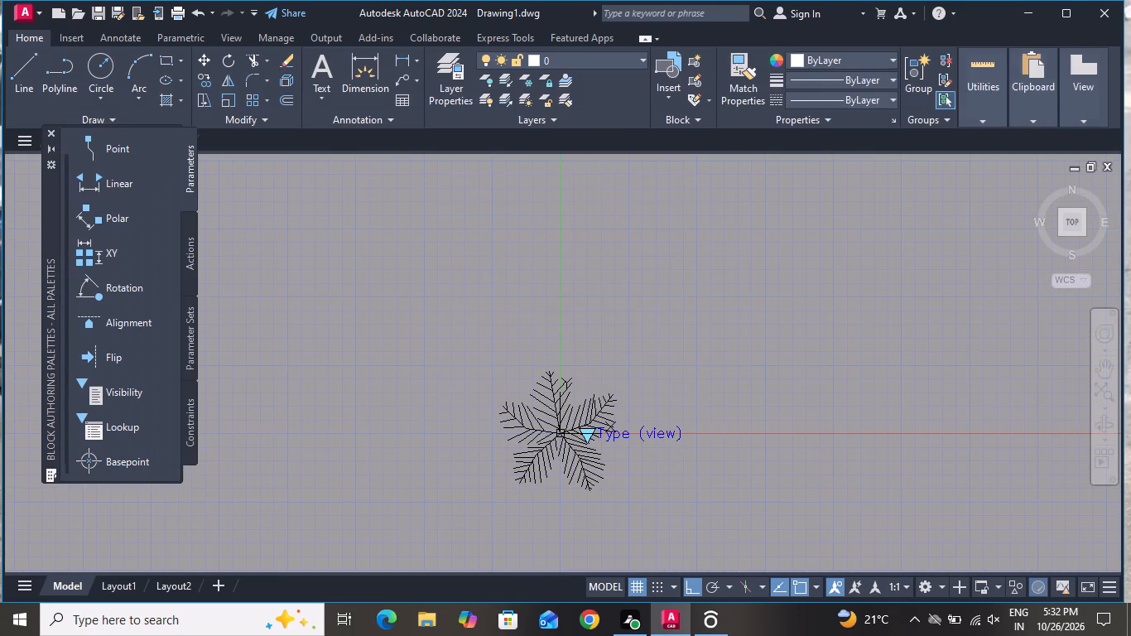
pyautogui.click(650, 337)
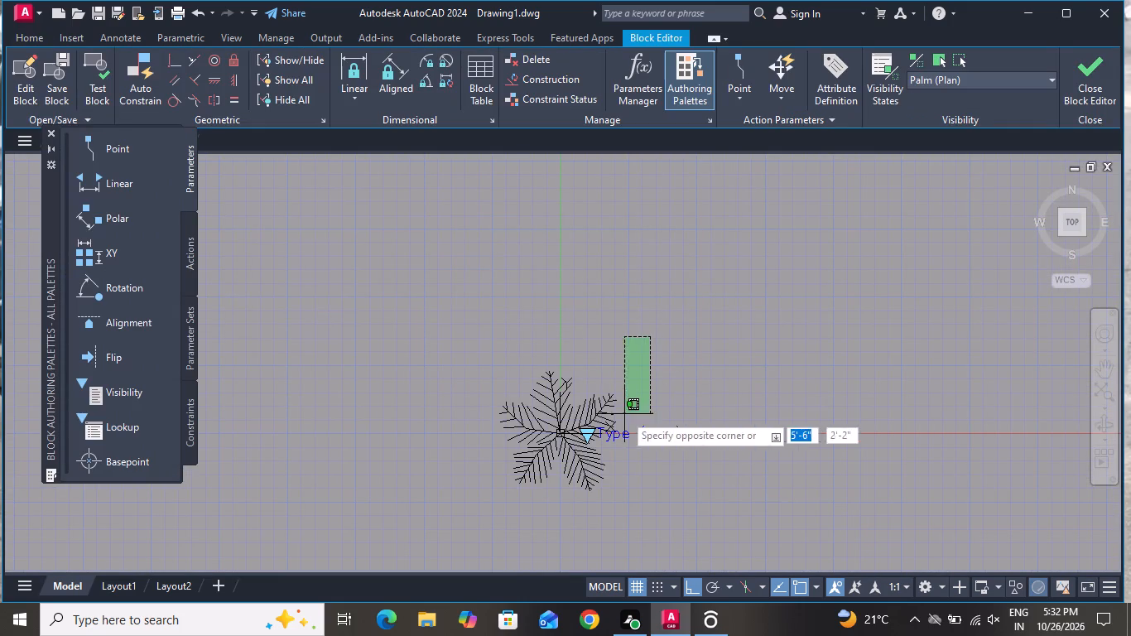
pyautogui.click(472, 496)
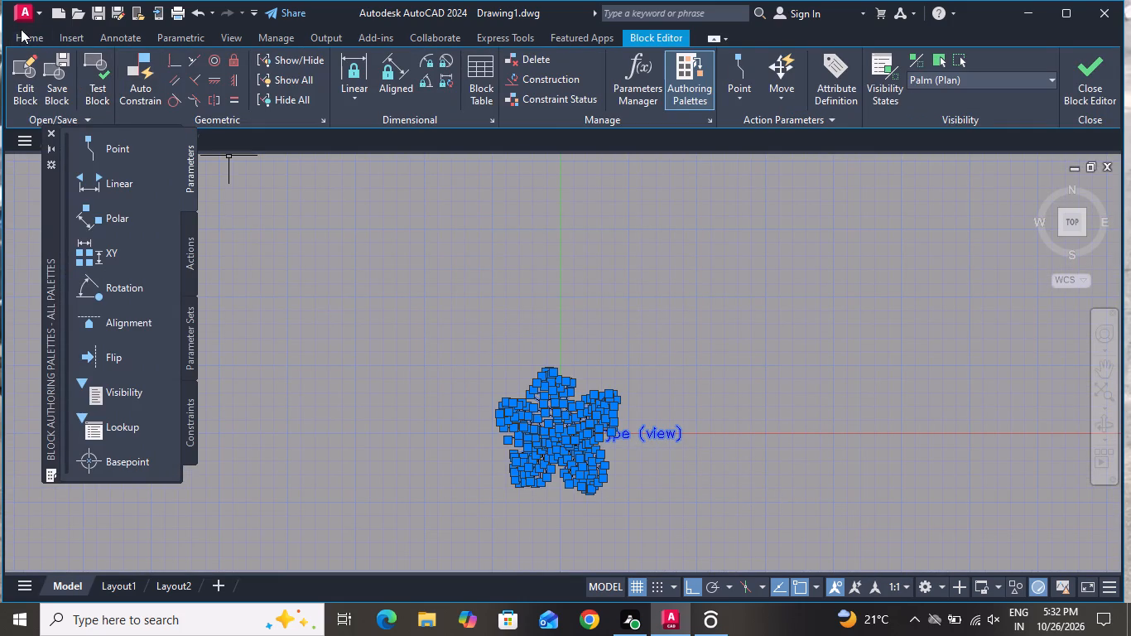
pyautogui.click(15, 38)
pyautogui.click(751, 126)
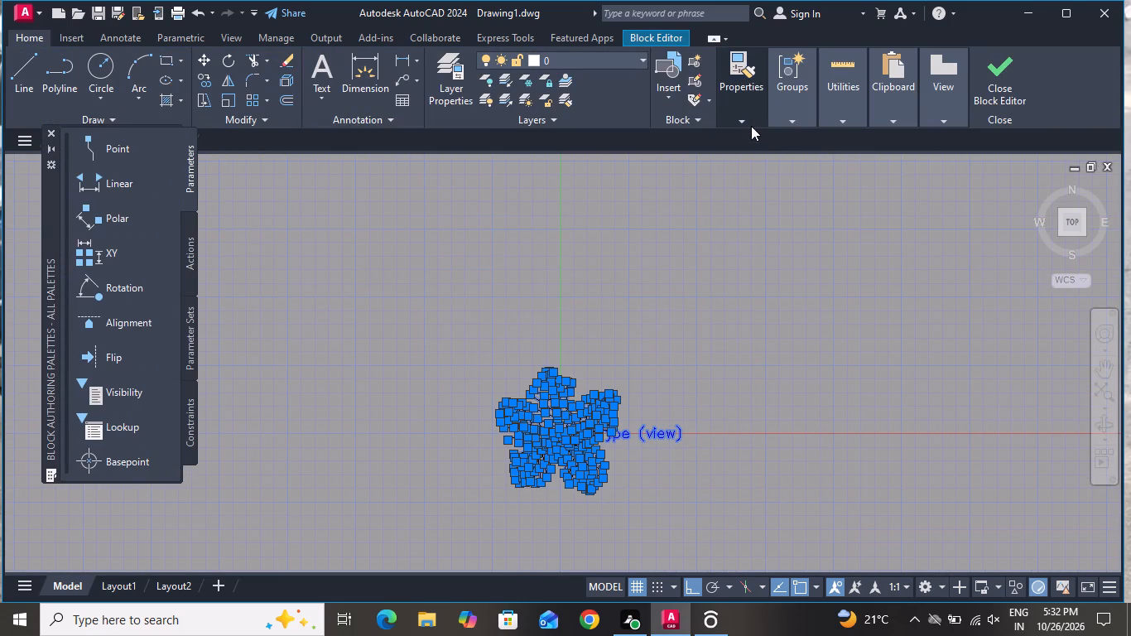
pyautogui.click(837, 131)
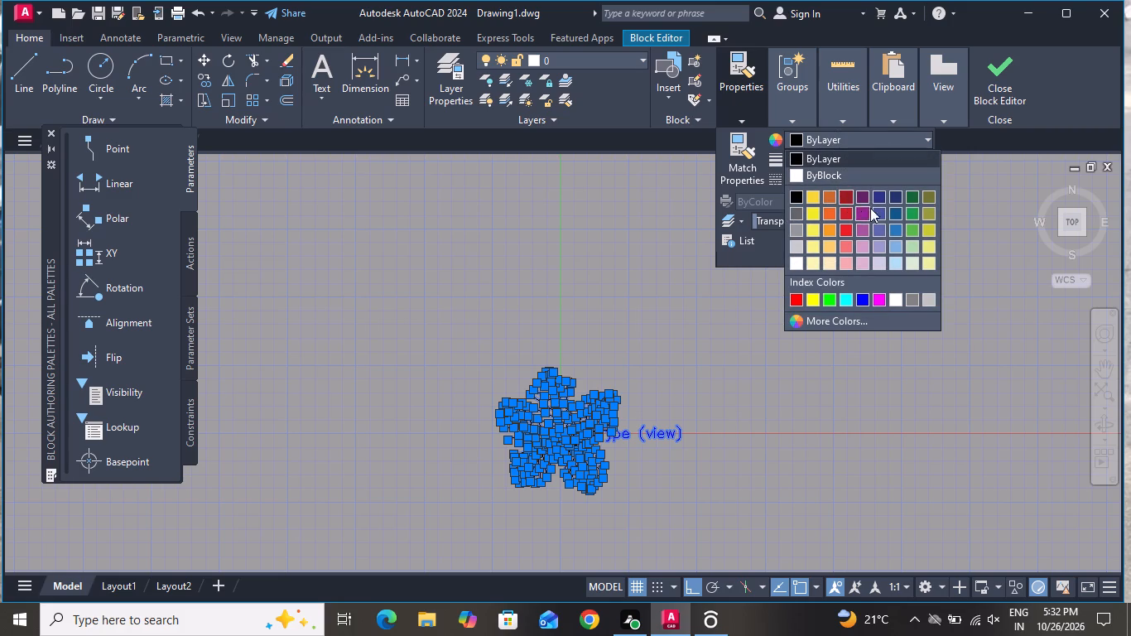
pyautogui.click(909, 218)
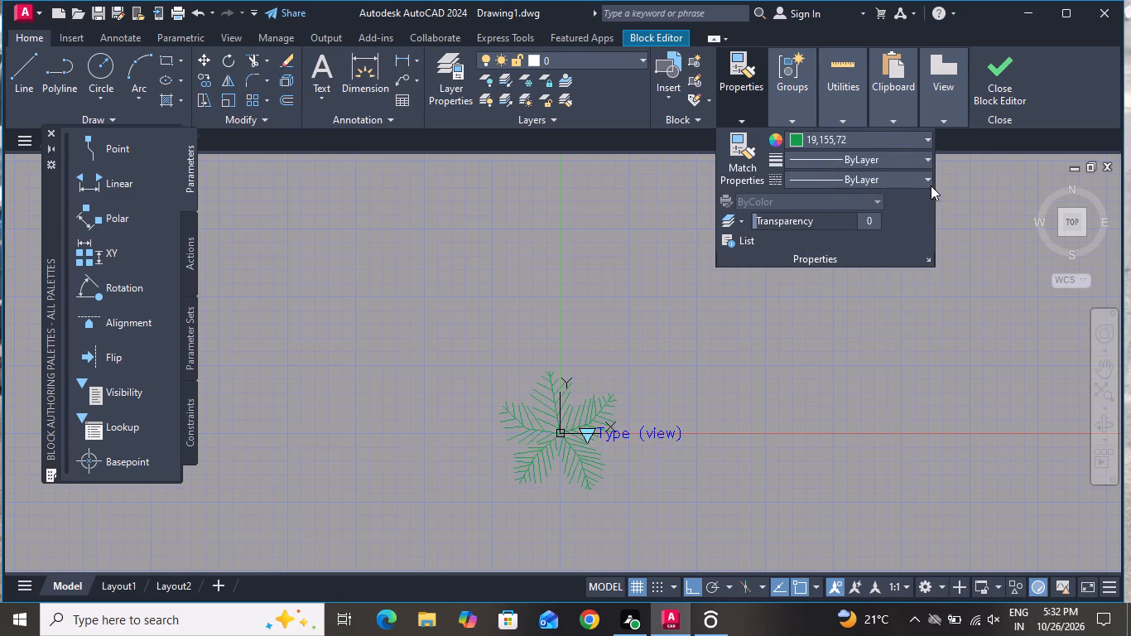
pyautogui.click(1002, 91)
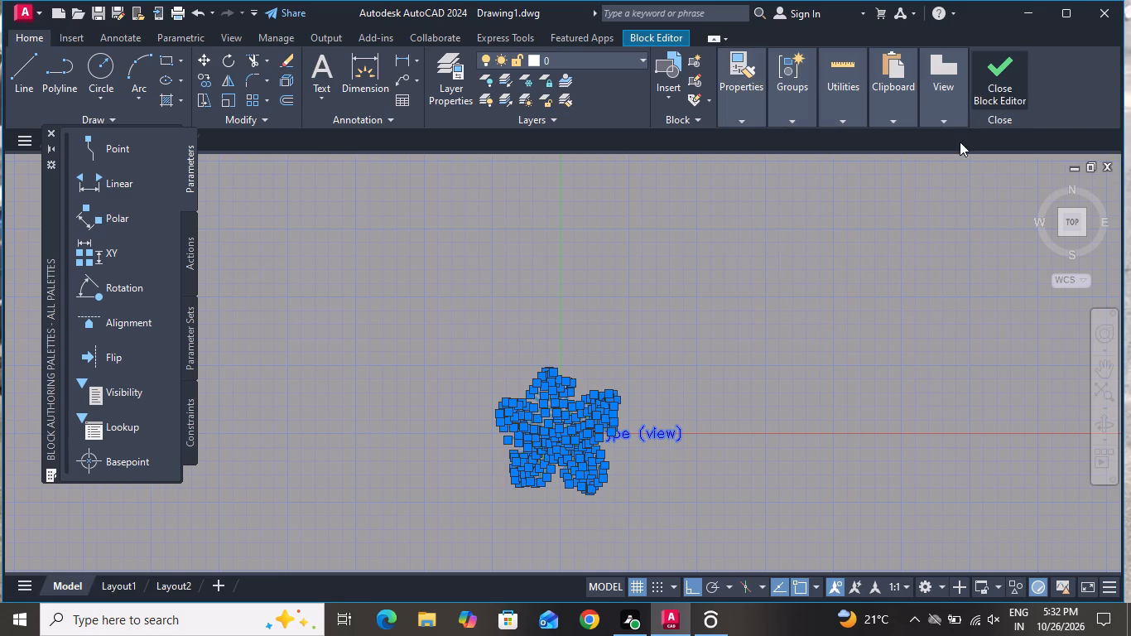
pyautogui.click(528, 281)
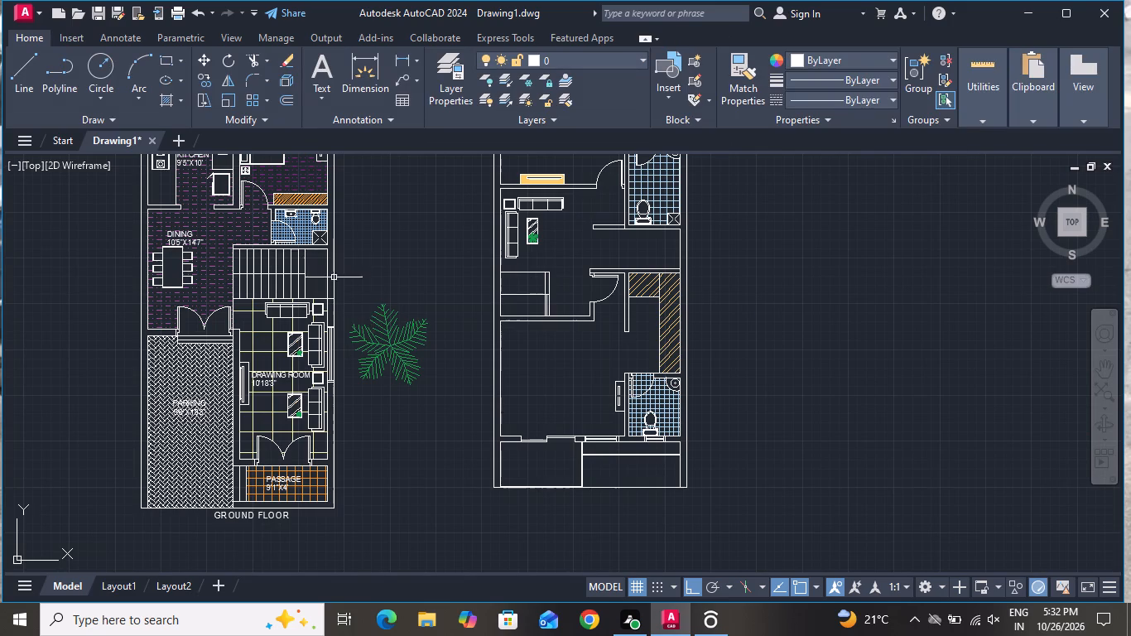
# Scale down the palm tree between the two floor plans to less than half its size, about its centre.
pyautogui.click(378, 323)
pyautogui.click(227, 98)
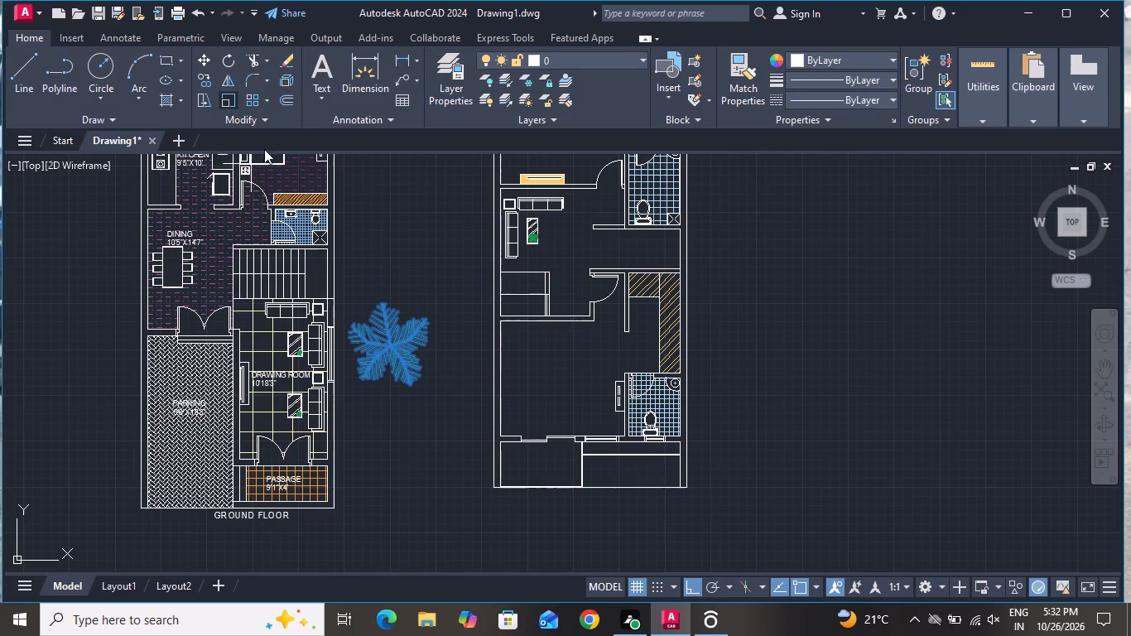
pyautogui.click(390, 349)
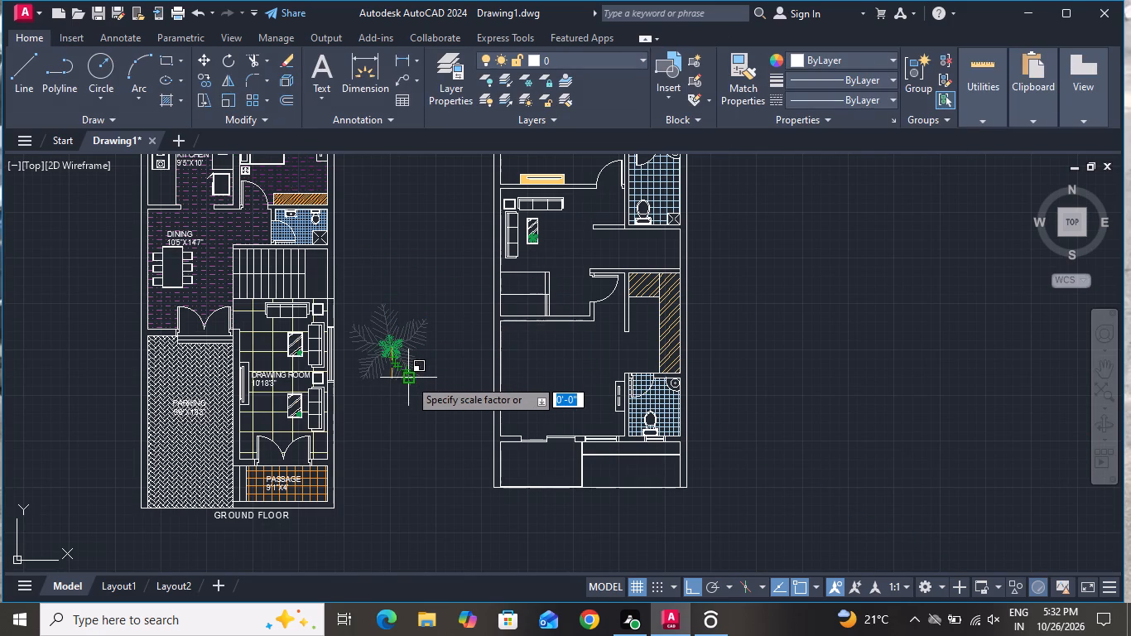
pyautogui.click(409, 381)
# With Ortho off, copy the reduced palm into the right balcony section, below the bathroom near the right wall.
pyautogui.click(392, 343)
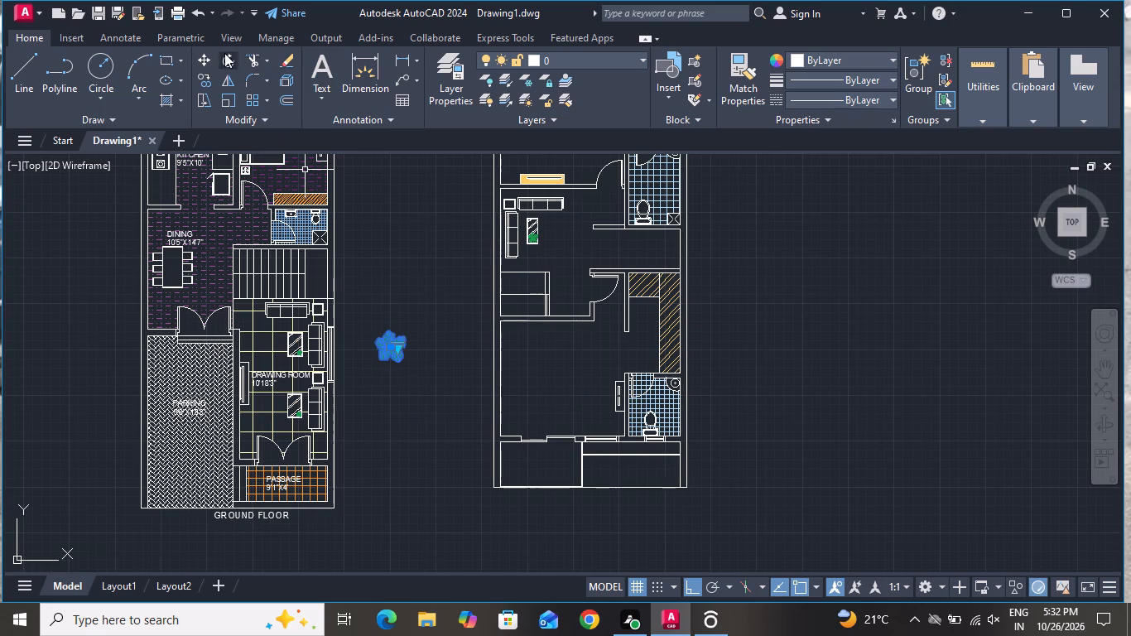
pyautogui.click(204, 76)
pyautogui.click(390, 352)
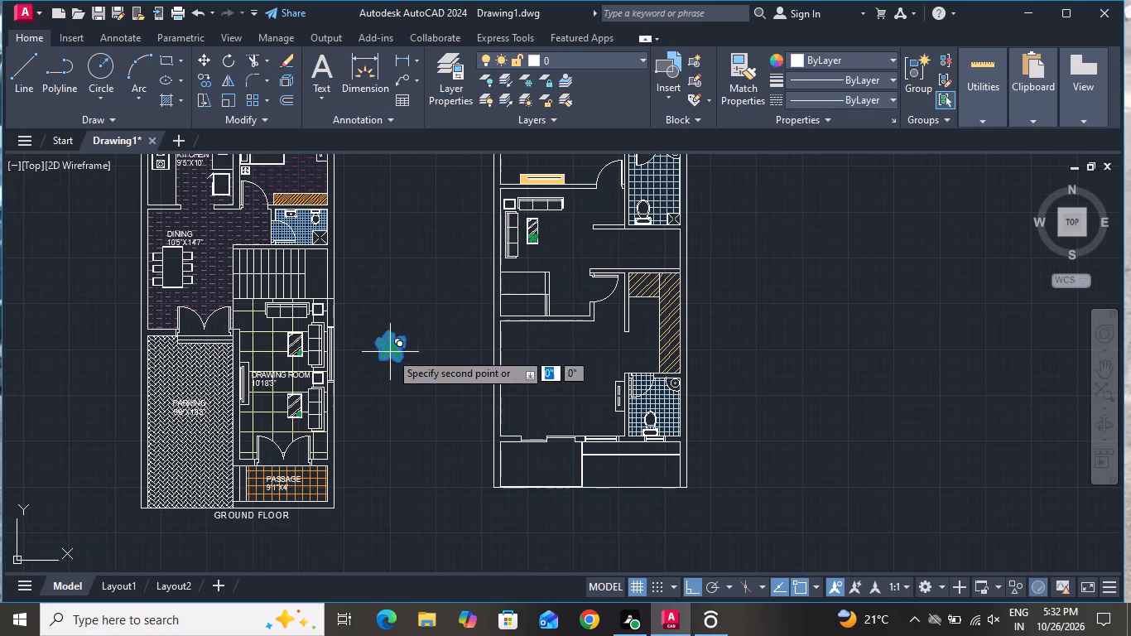
pyautogui.click(691, 588)
pyautogui.scroll(1, 672, 469)
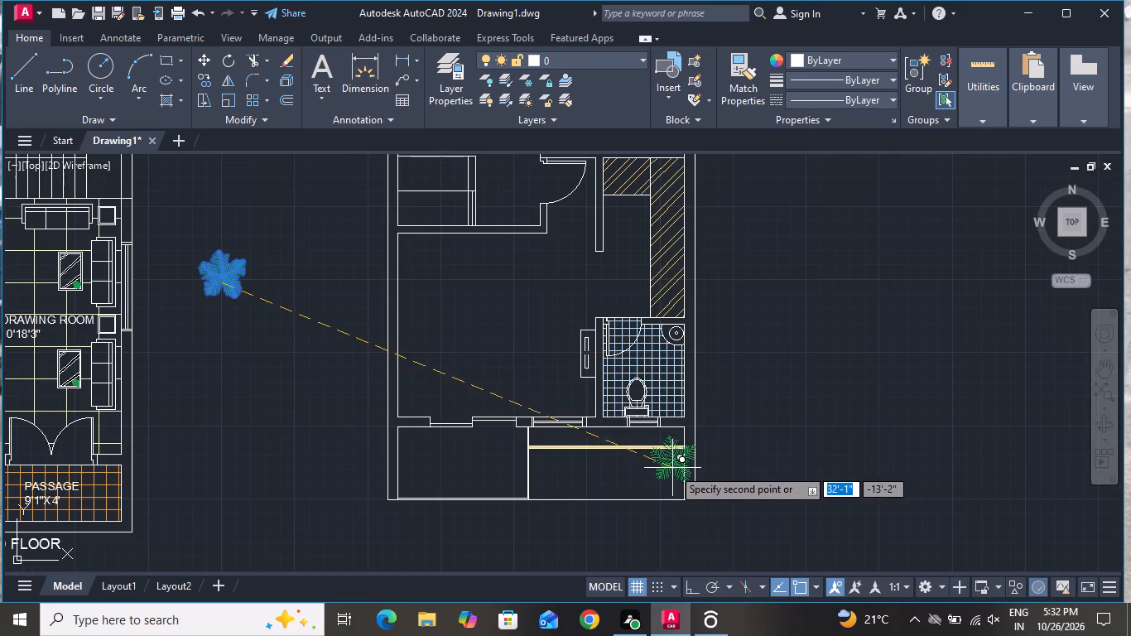
pyautogui.scroll(4, 661, 448)
pyautogui.click(665, 436)
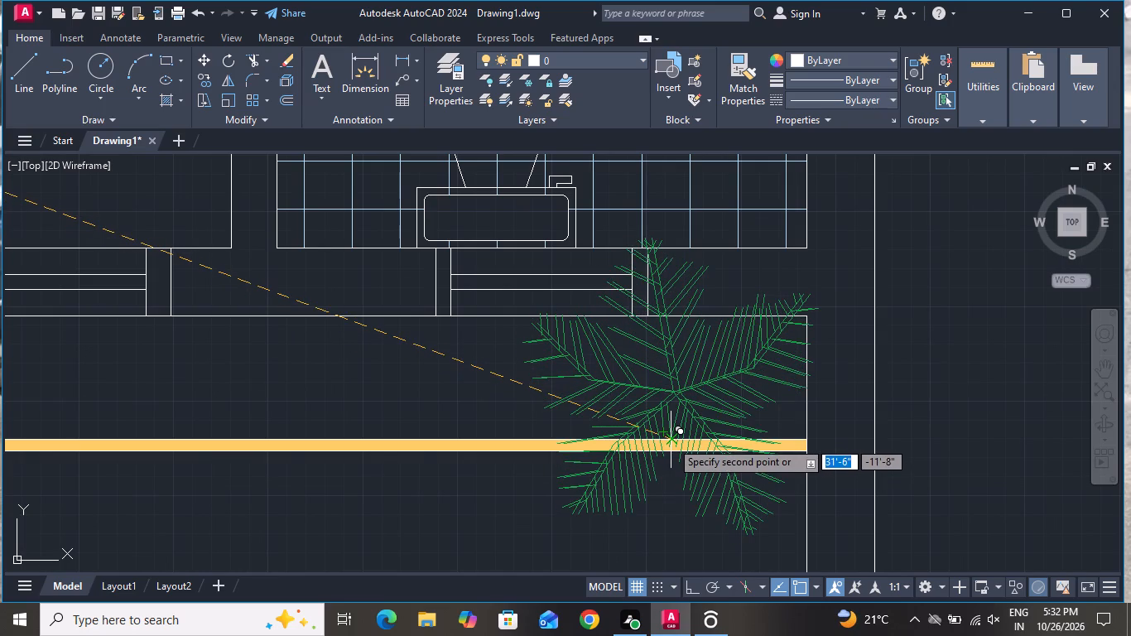
pyautogui.rightClick(671, 441)
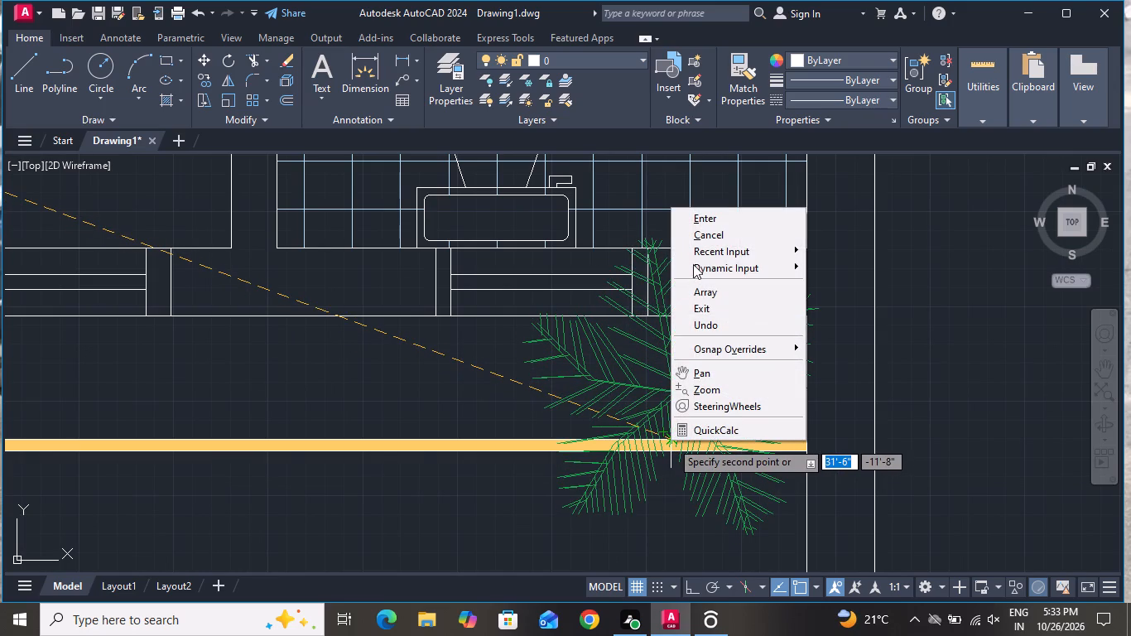
pyautogui.click(698, 234)
pyautogui.scroll(-3, 667, 408)
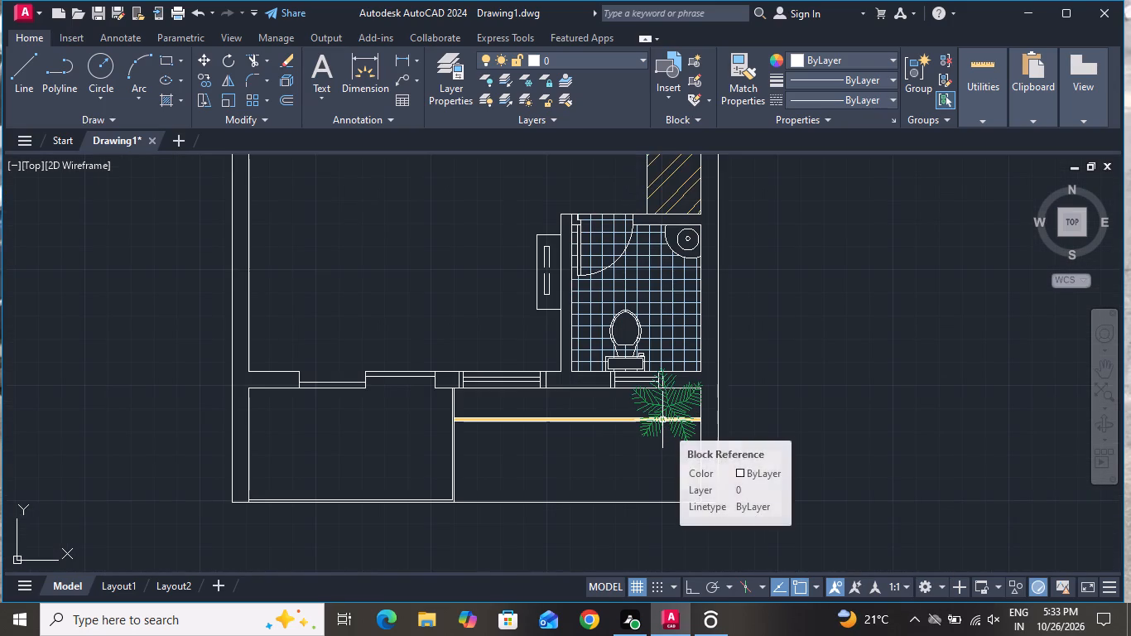
# Scale down the copied balcony palm so it fits between the bathroom wall and the orange strip.
pyautogui.scroll(2, 662, 420)
pyautogui.click(662, 392)
pyautogui.click(616, 388)
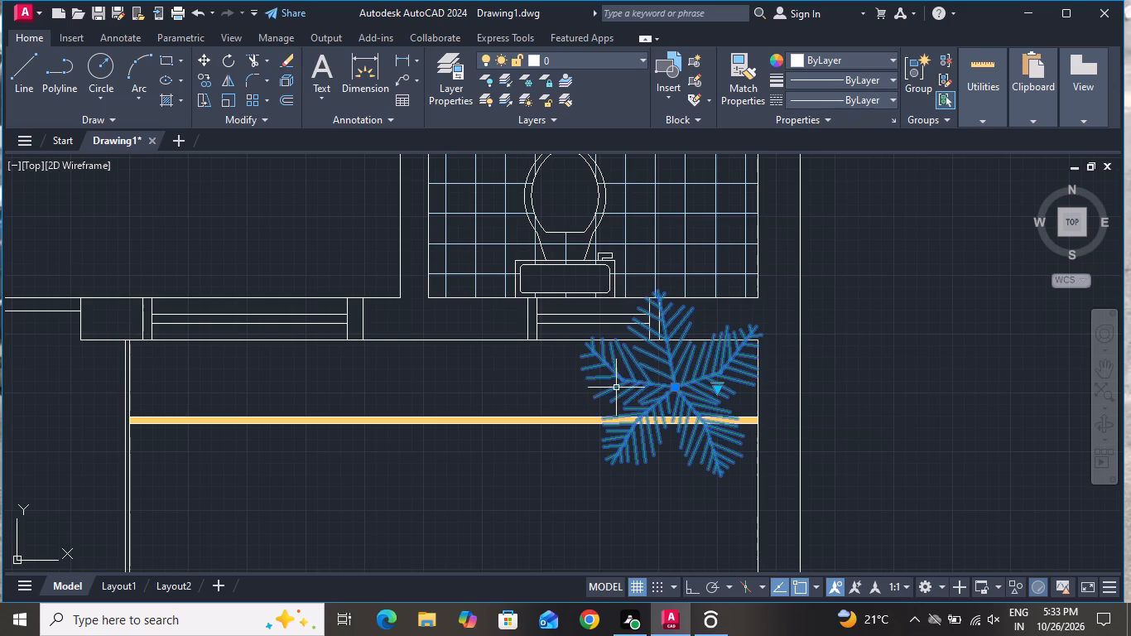
pyautogui.click(228, 91)
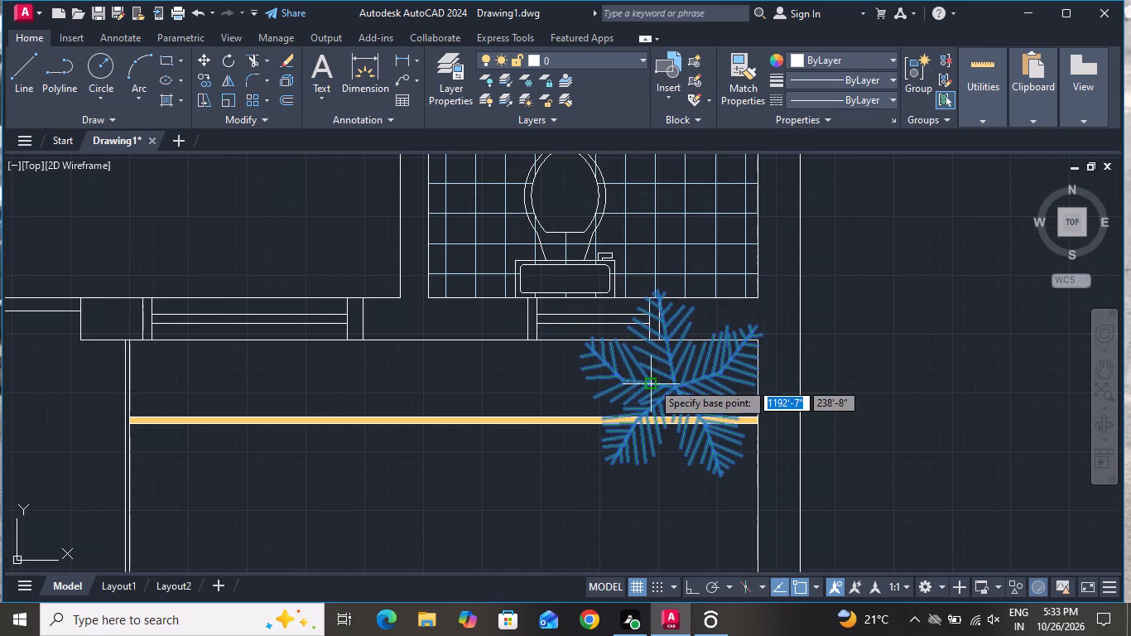
pyautogui.click(653, 383)
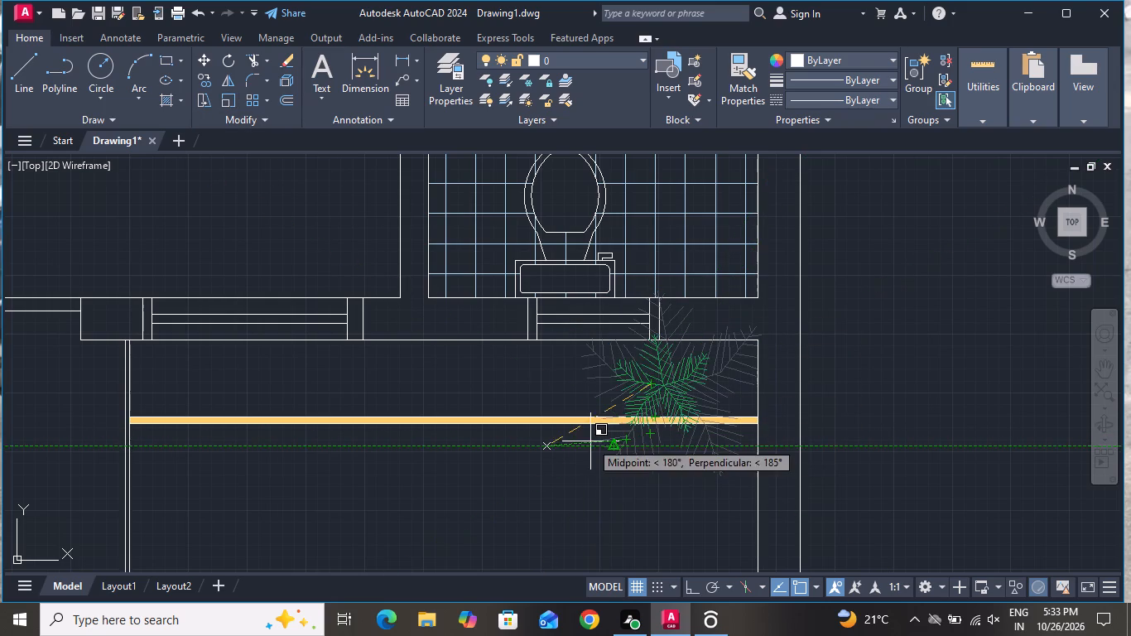
pyautogui.click(585, 438)
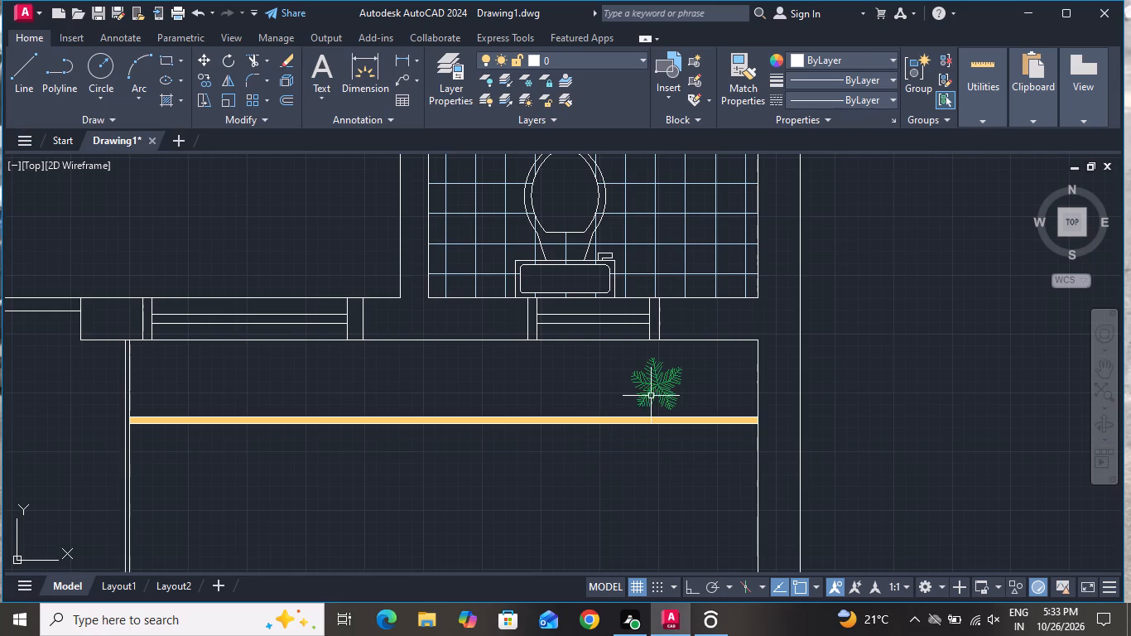
# Copy the small palm three times leftward along the space above the orange strip, the farthest copy about 8'-6" away.
pyautogui.click(651, 395)
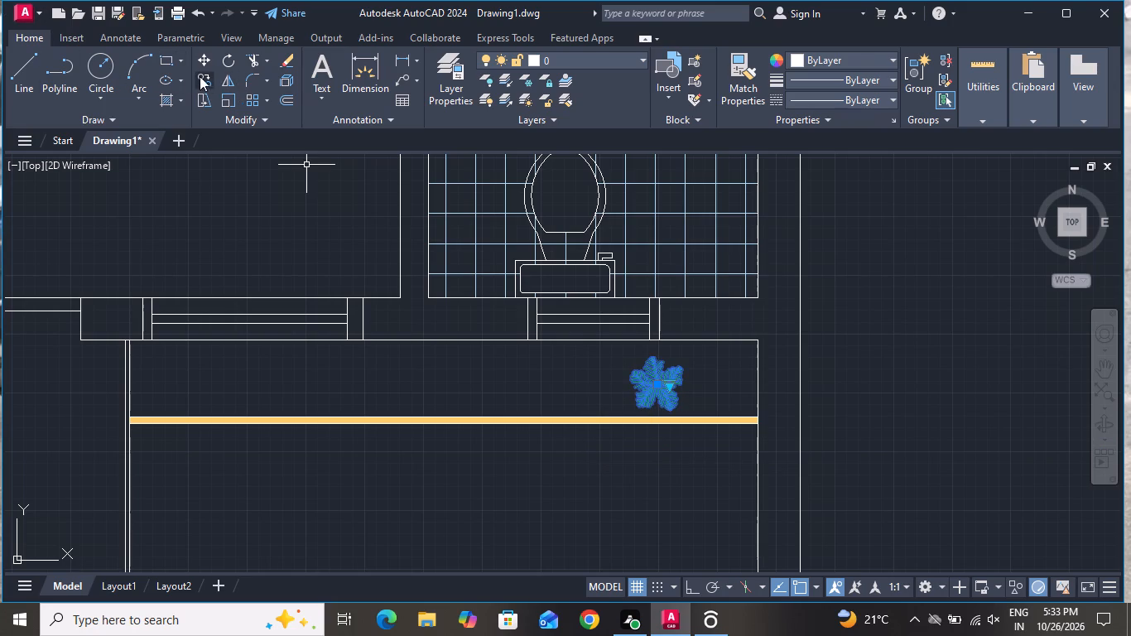
pyautogui.click(205, 83)
pyautogui.click(649, 376)
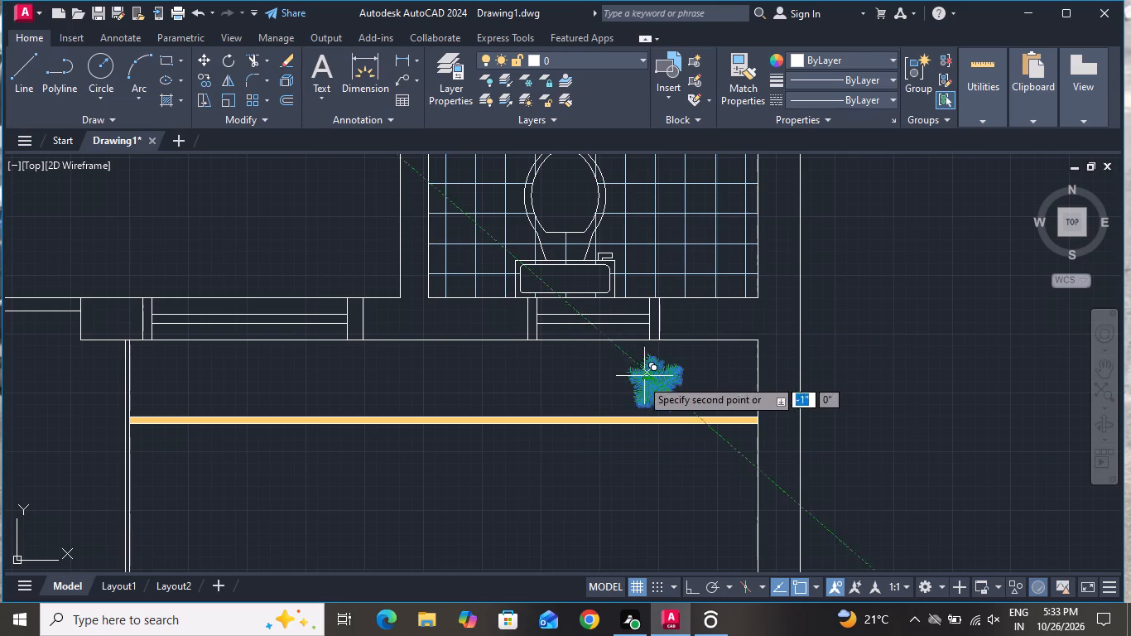
pyautogui.click(569, 374)
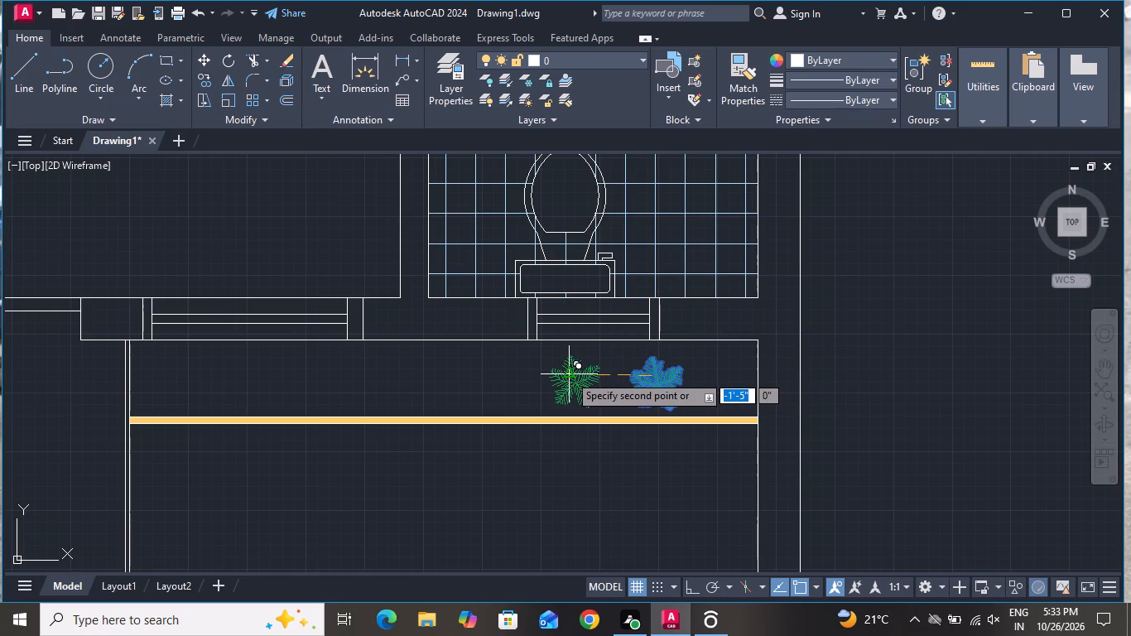
pyautogui.click(277, 378)
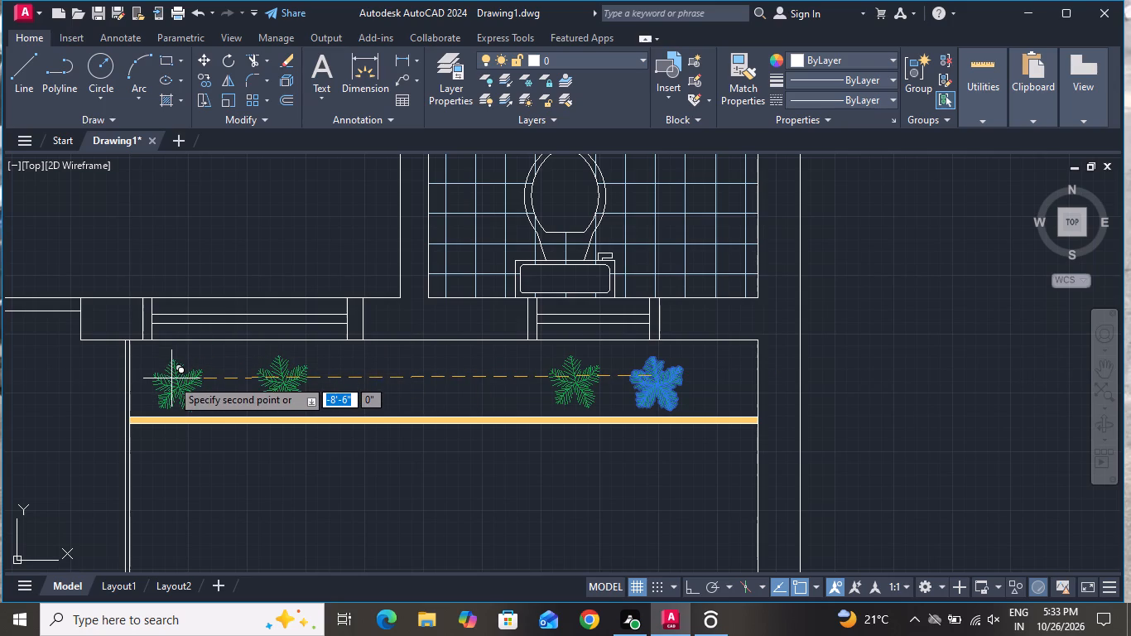
pyautogui.click(173, 379)
pyautogui.rightClick(188, 396)
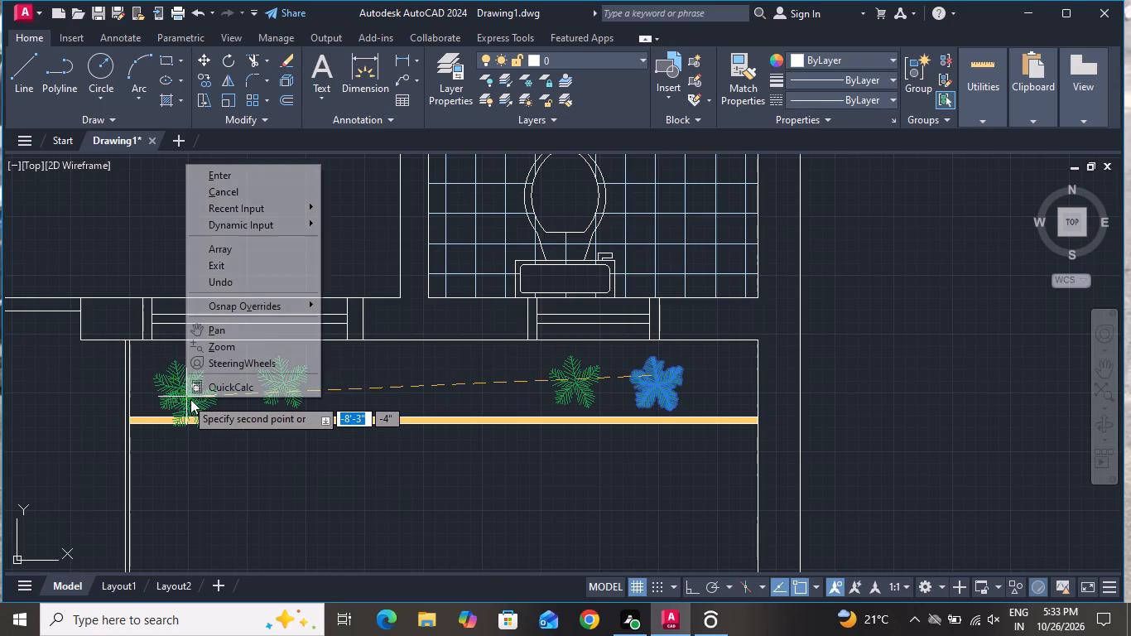
pyautogui.click(239, 194)
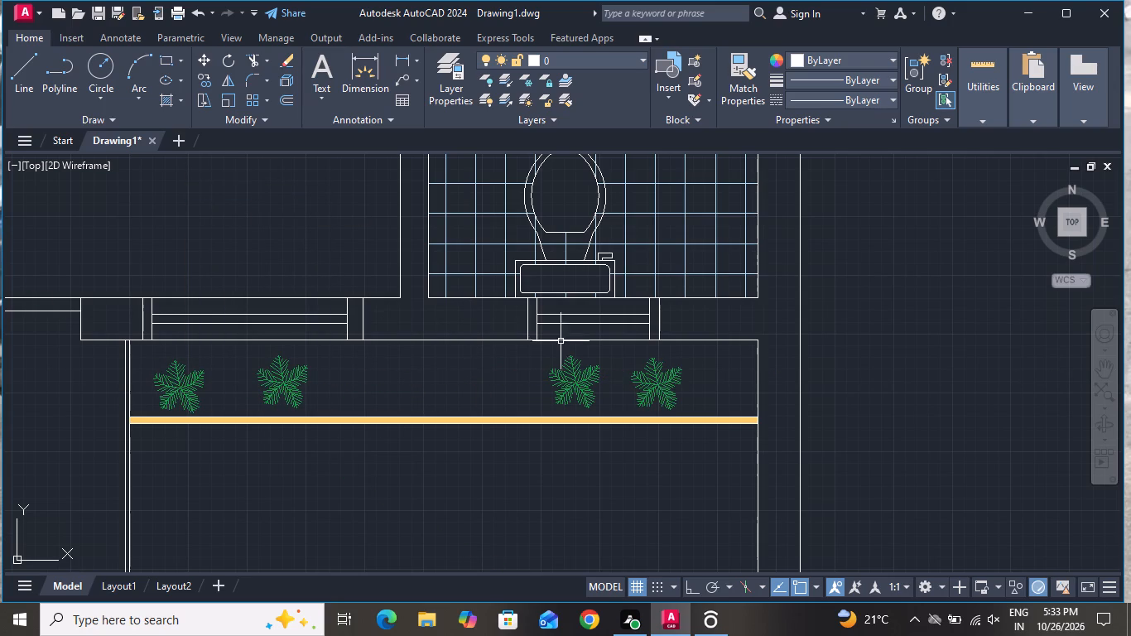
# Move the rightmost balcony palm closer to the right wall, keeping it above the orange strip.
pyautogui.scroll(2, 666, 350)
pyautogui.click(650, 427)
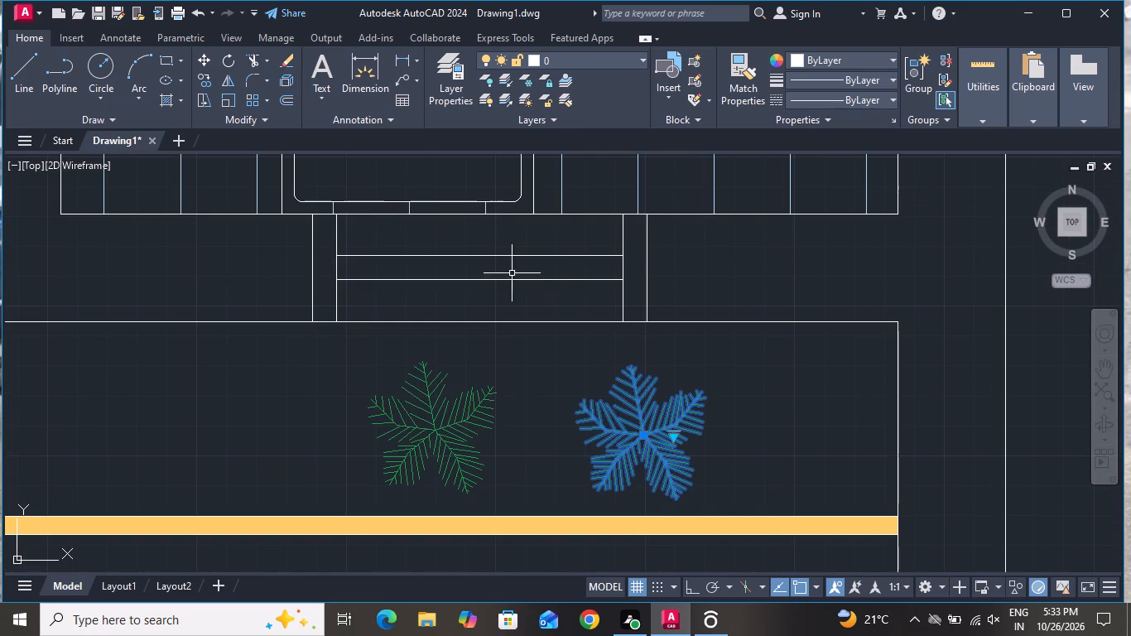
pyautogui.click(198, 62)
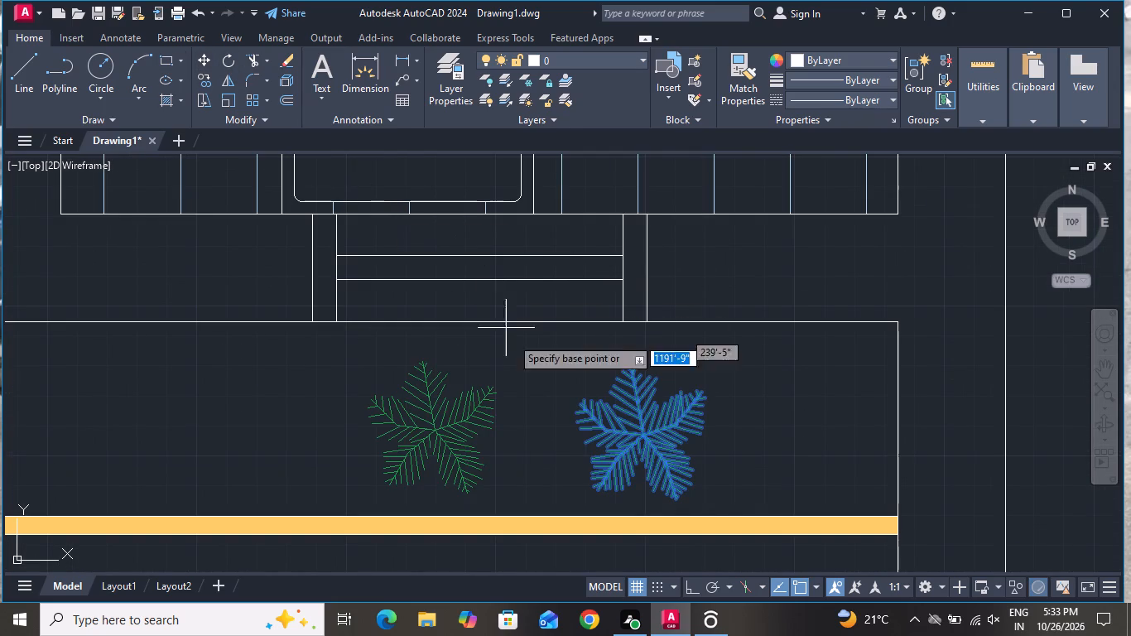
pyautogui.click(647, 434)
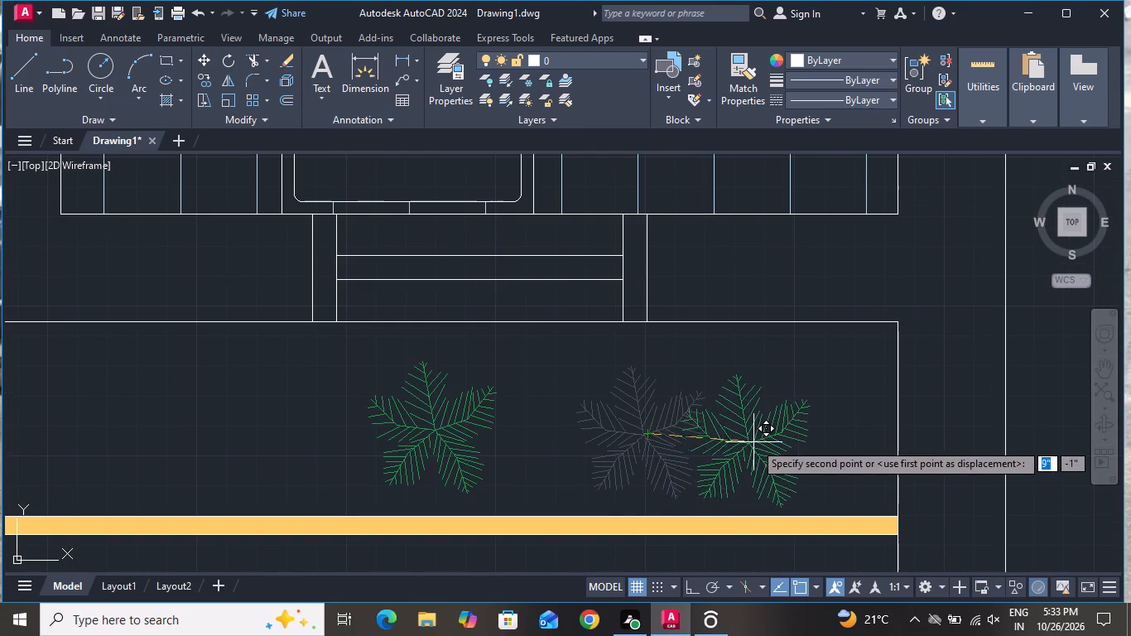
pyautogui.click(779, 427)
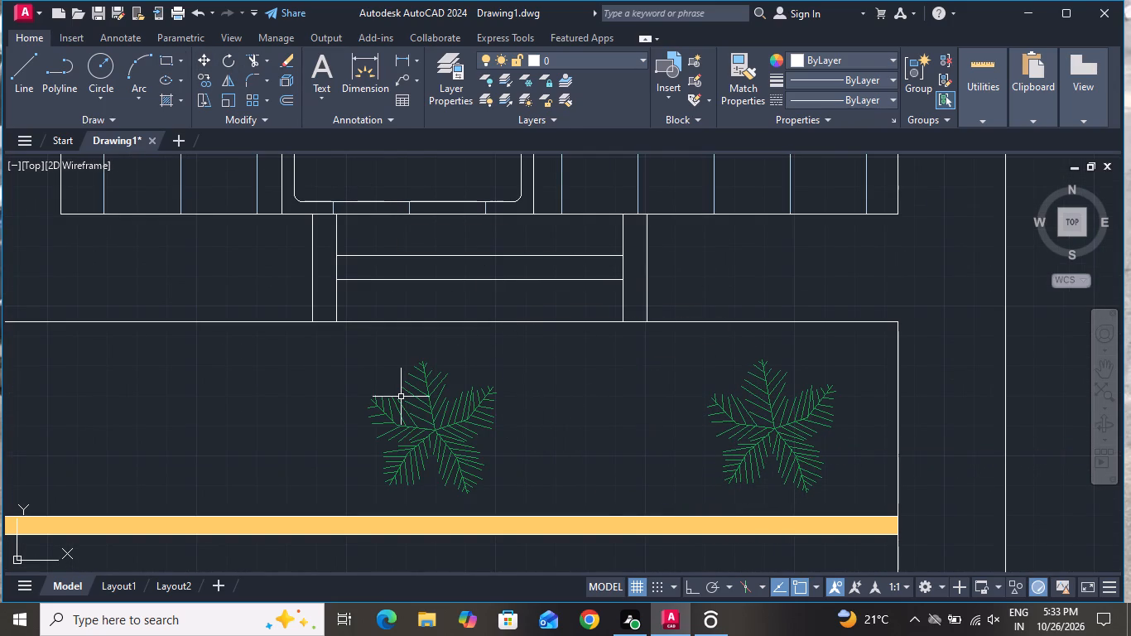
# Move the second palm from the right end of the balcony row closer to the rightmost palm, above the orange strip.
pyautogui.click(401, 397)
pyautogui.click(378, 426)
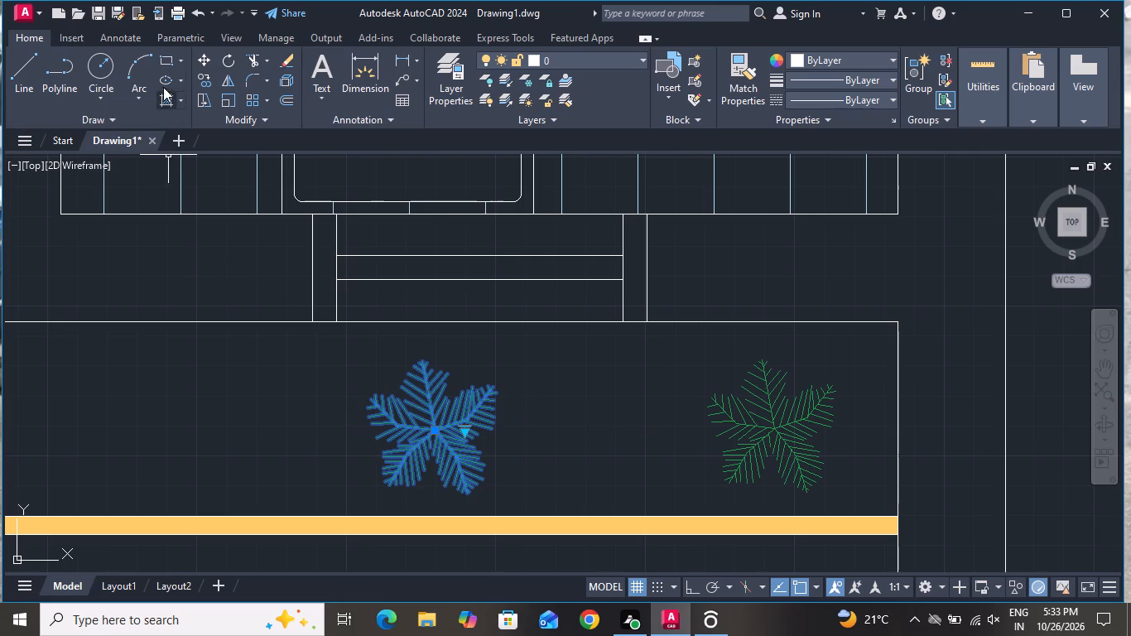
pyautogui.click(205, 58)
pyautogui.click(438, 432)
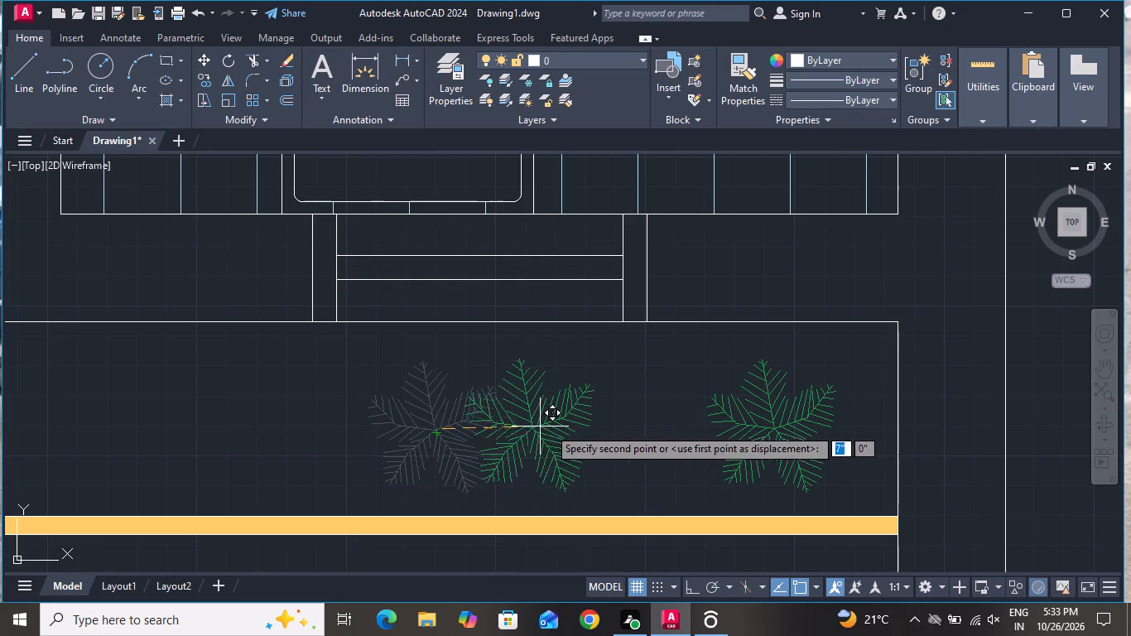
pyautogui.click(609, 432)
# Move the leftmost palm of the balcony row slightly up and closer to the section's left wall.
pyautogui.scroll(-3, 604, 421)
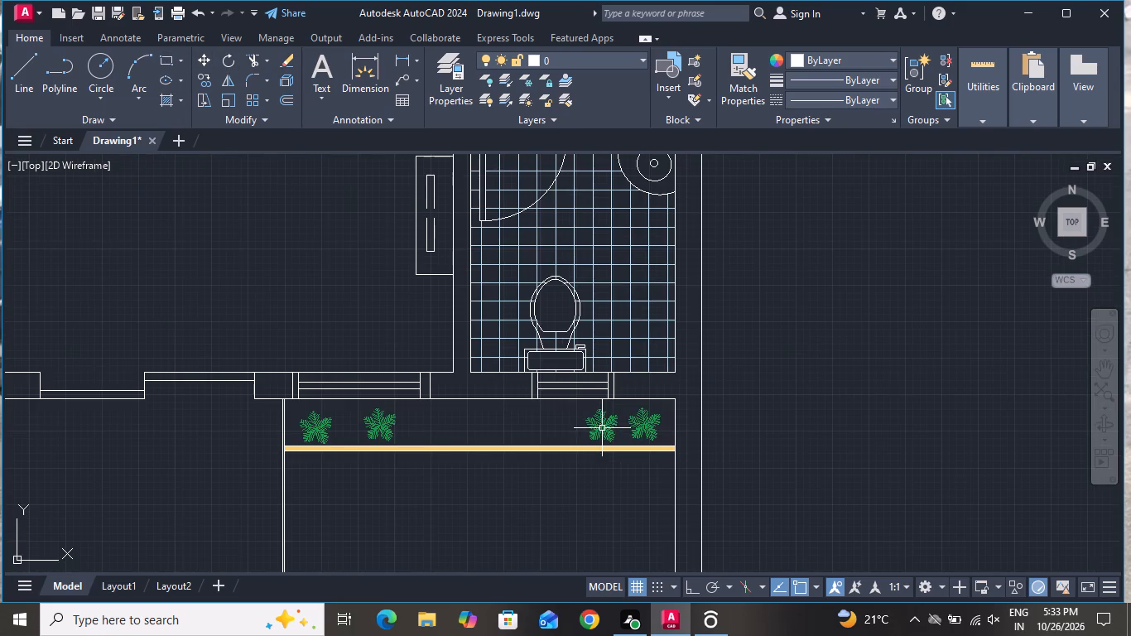
pyautogui.scroll(1, 368, 432)
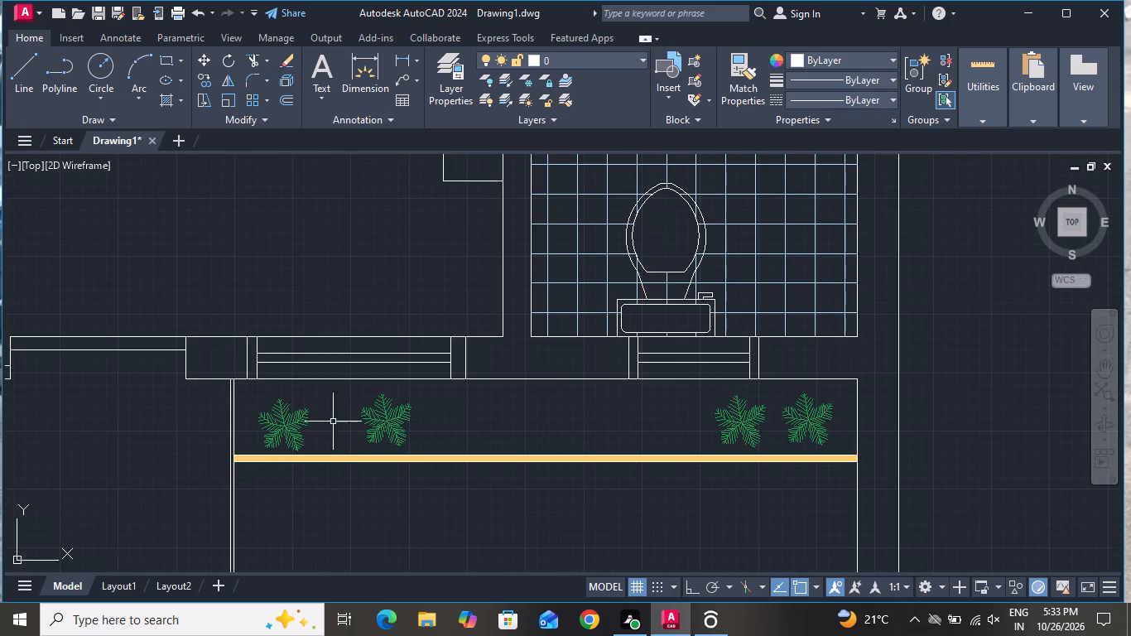
pyautogui.click(284, 437)
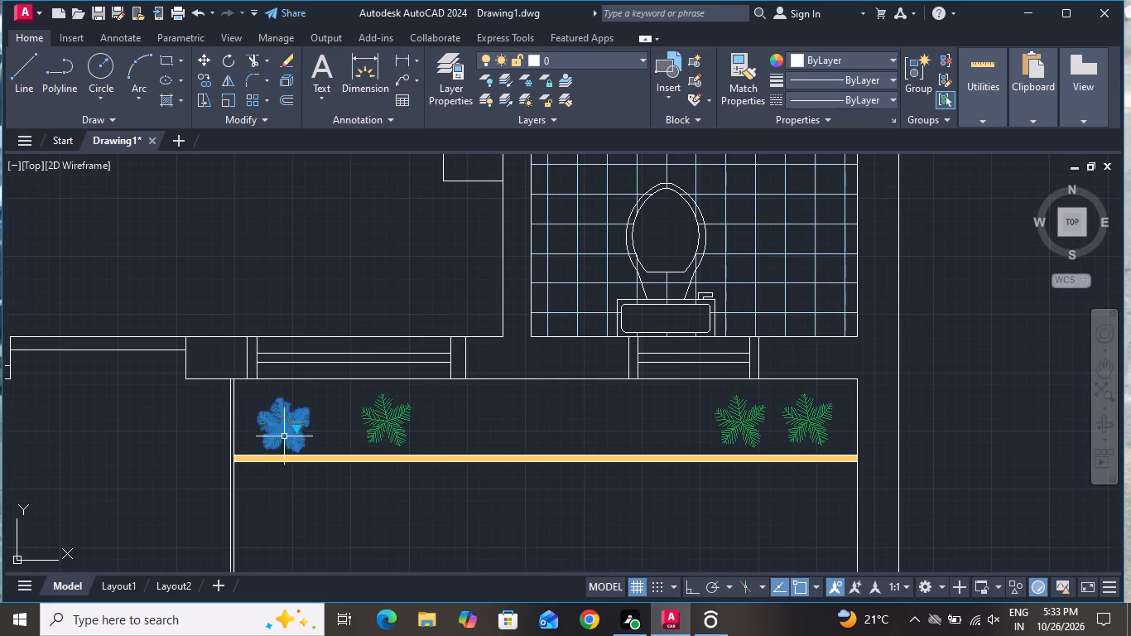
pyautogui.click(198, 55)
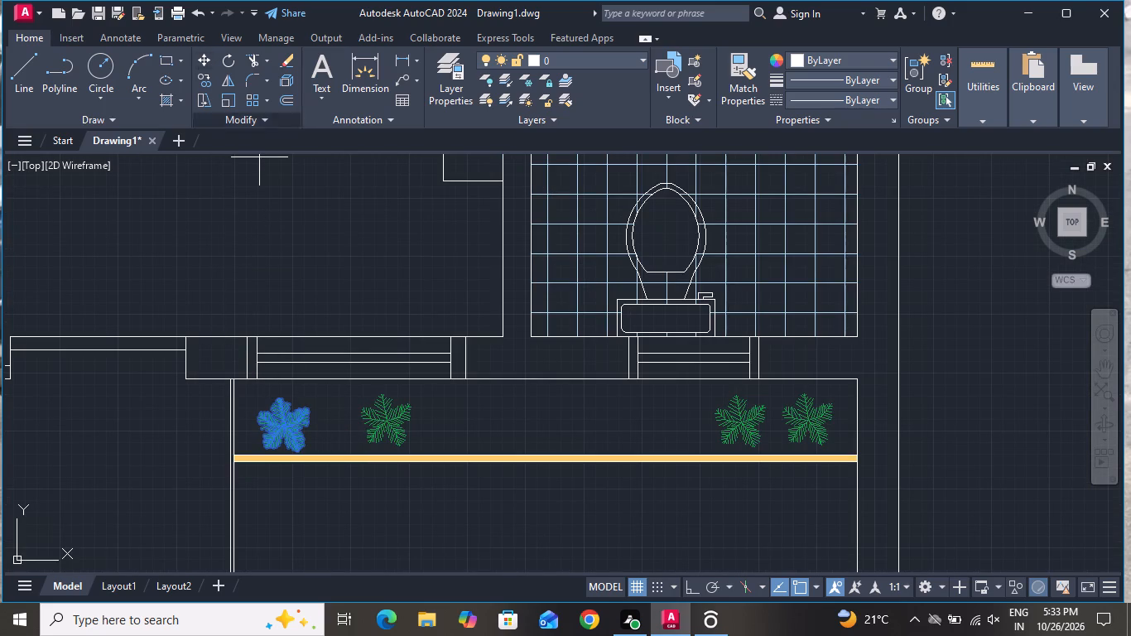
pyautogui.click(293, 434)
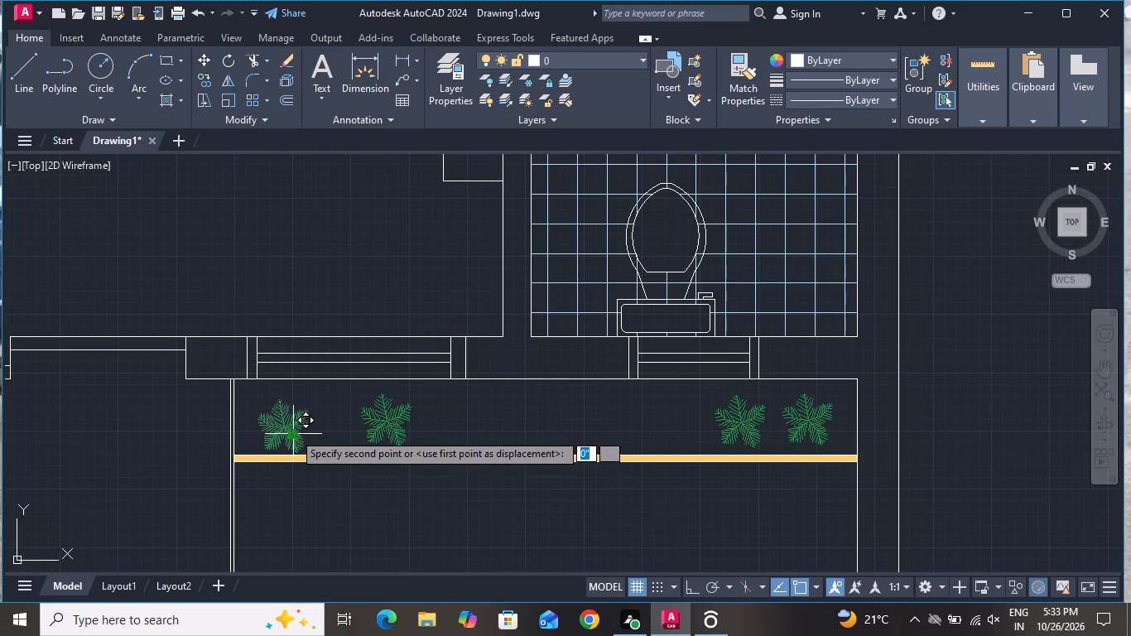
pyautogui.scroll(1, 287, 425)
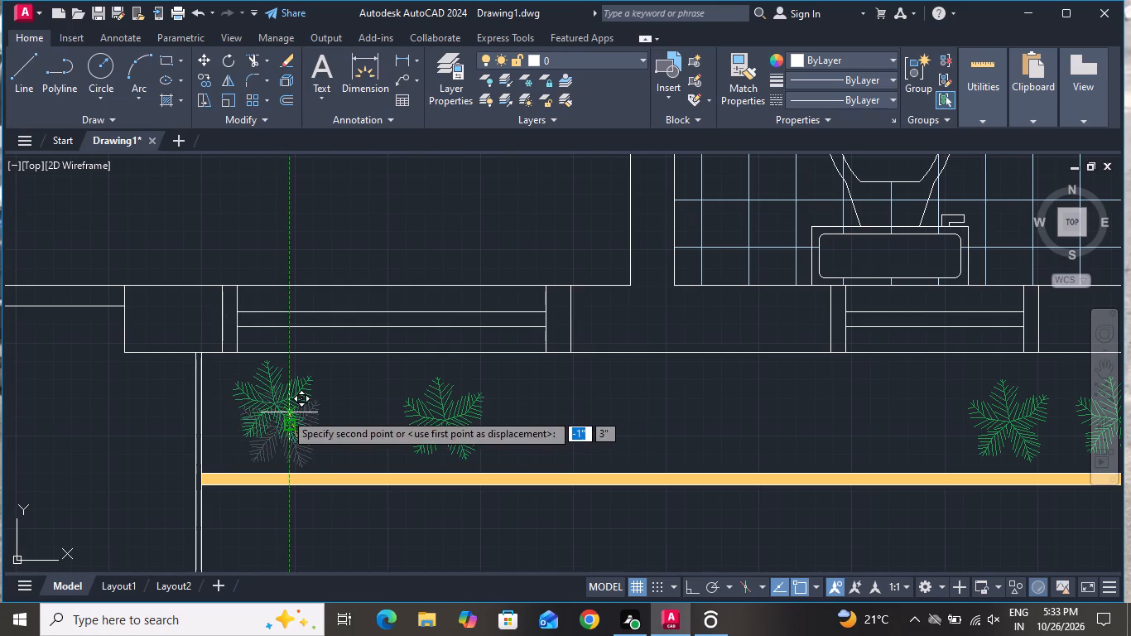
pyautogui.click(266, 421)
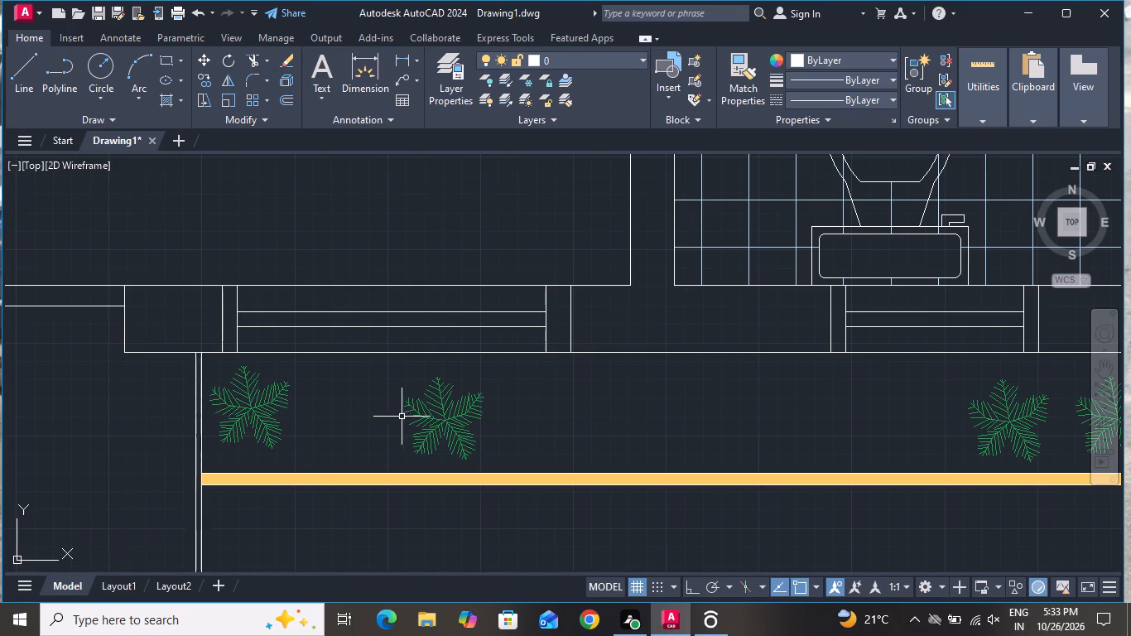
# Move the second palm from the left about 1'-2" leftward so it sits beside the leftmost palm.
pyautogui.click(432, 417)
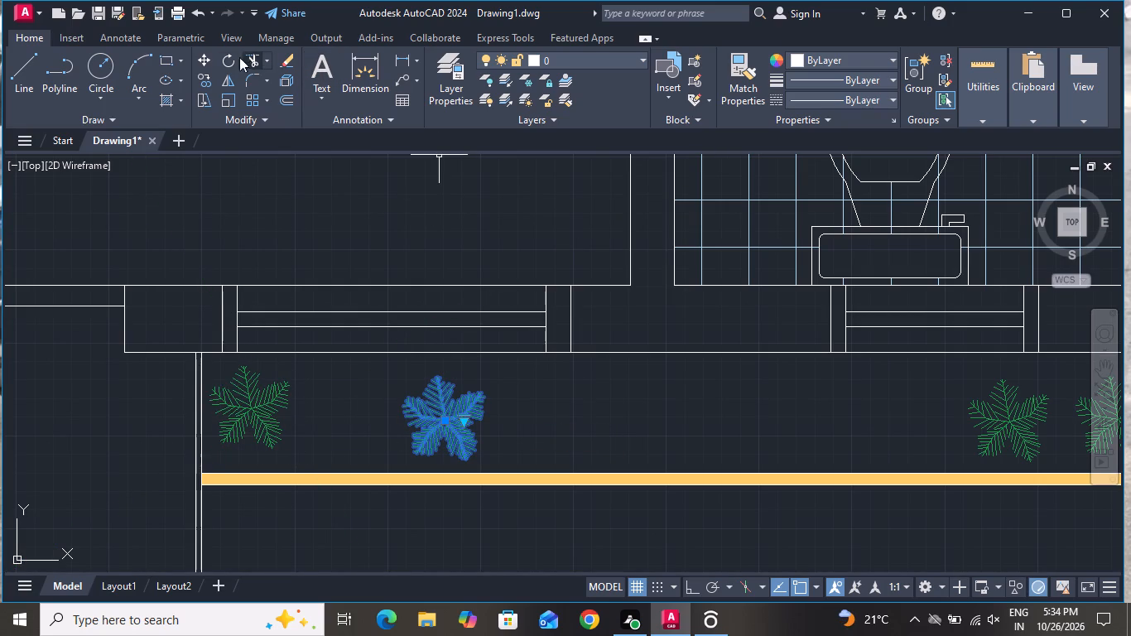
pyautogui.click(201, 55)
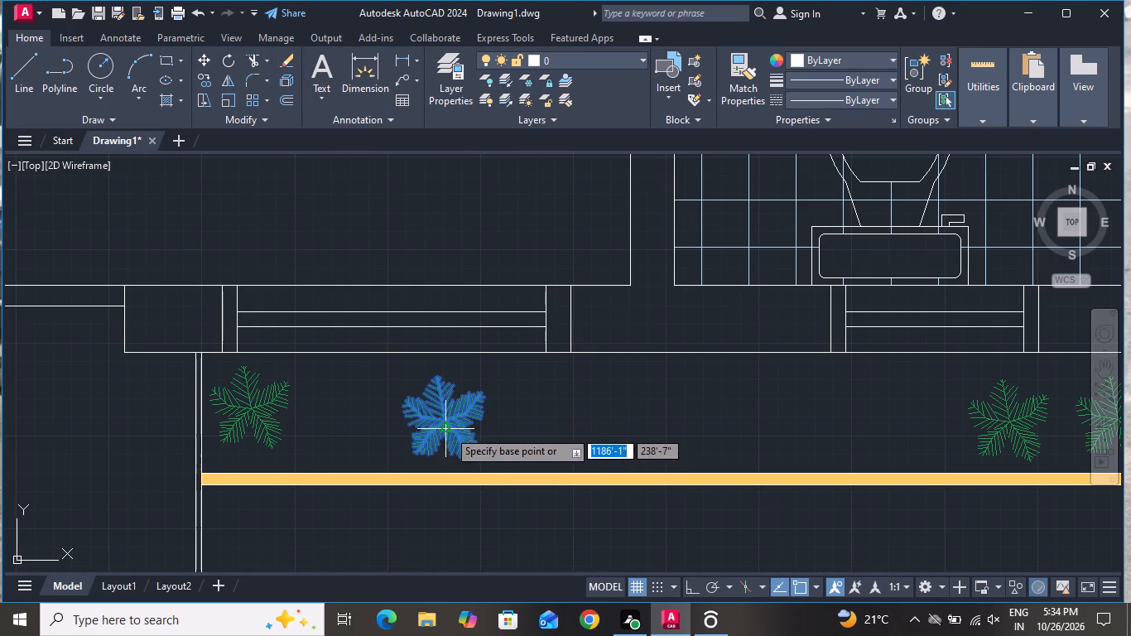
pyautogui.click(448, 430)
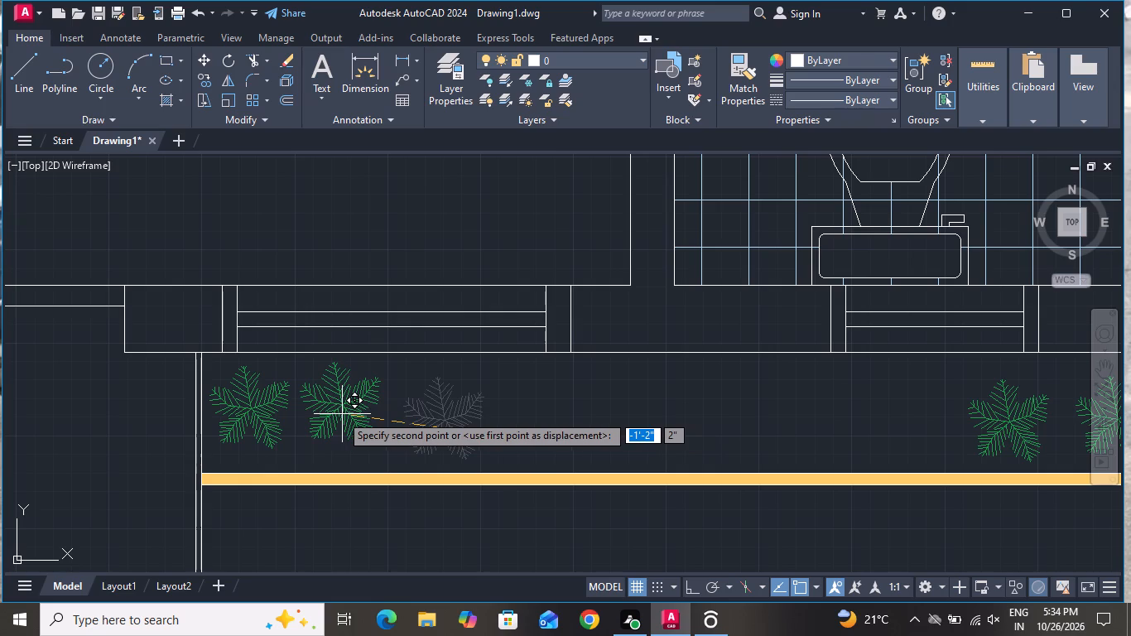
pyautogui.click(340, 414)
# Copy the second palm from the left about 1'-2" to the right as the third palm of the left group.
pyautogui.scroll(-1, 514, 531)
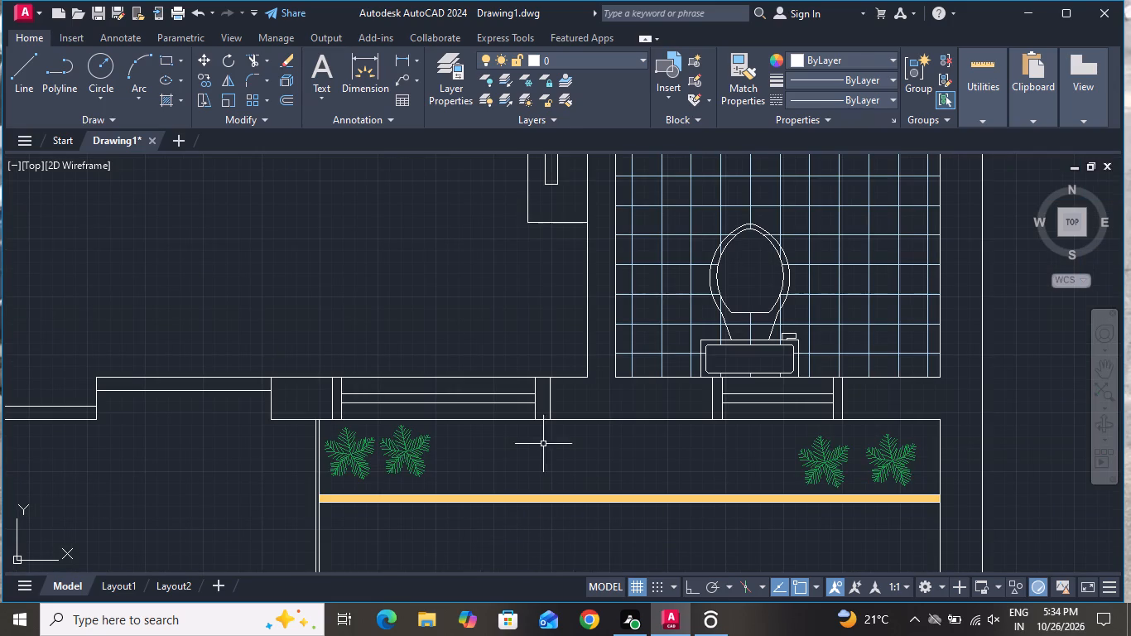
pyautogui.click(413, 456)
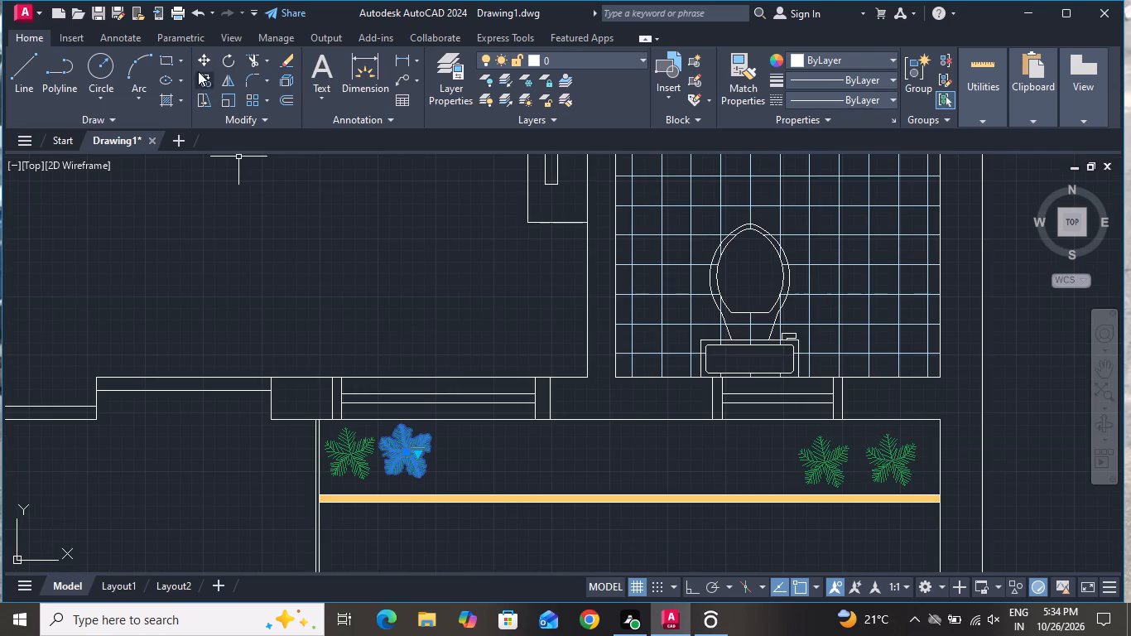
pyautogui.click(208, 80)
pyautogui.scroll(3, 401, 496)
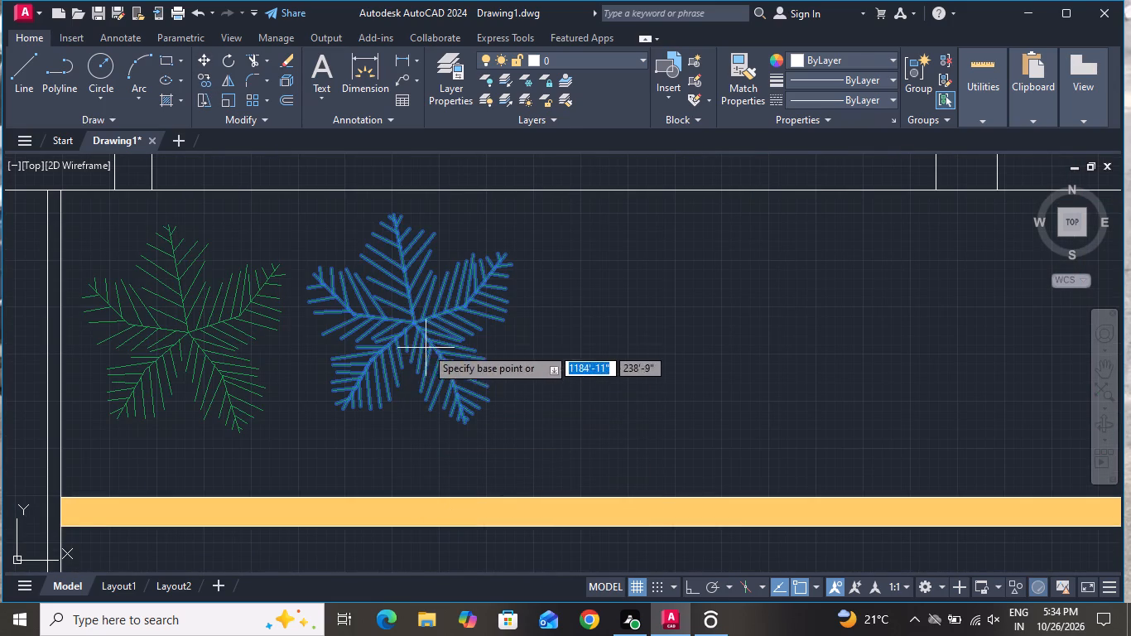
pyautogui.click(422, 330)
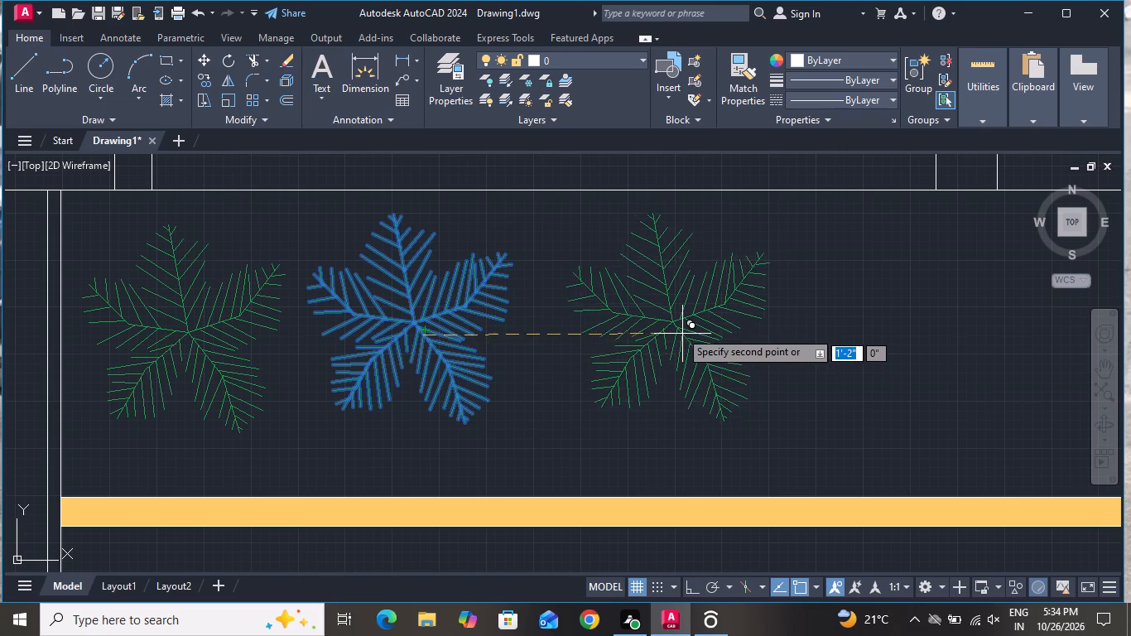
pyautogui.click(676, 323)
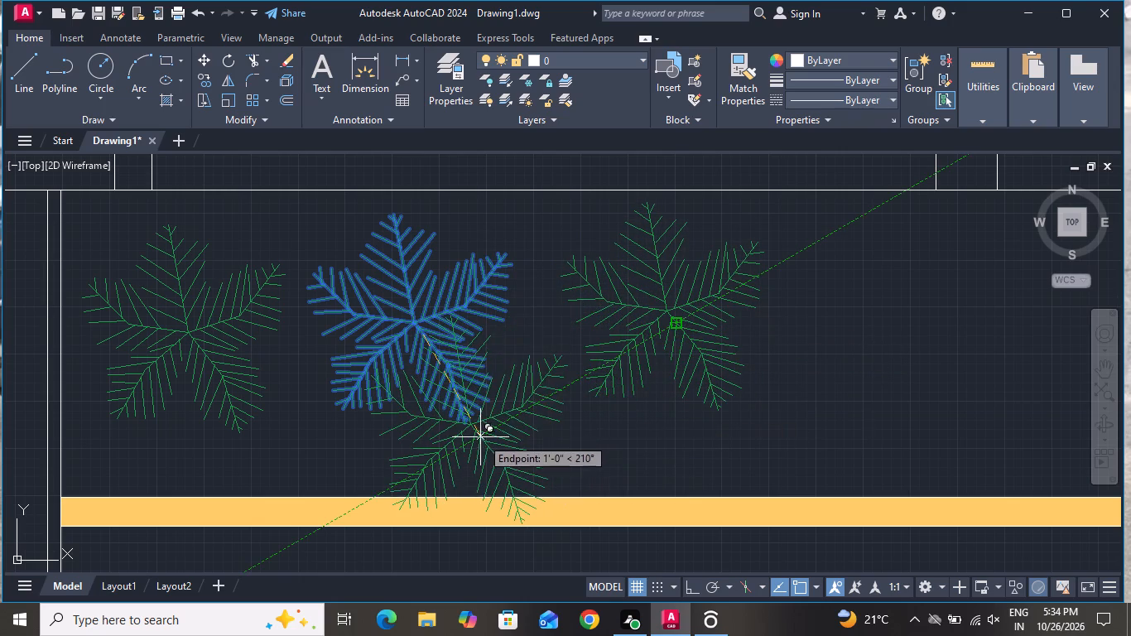
pyautogui.rightClick(480, 437)
pyautogui.click(505, 232)
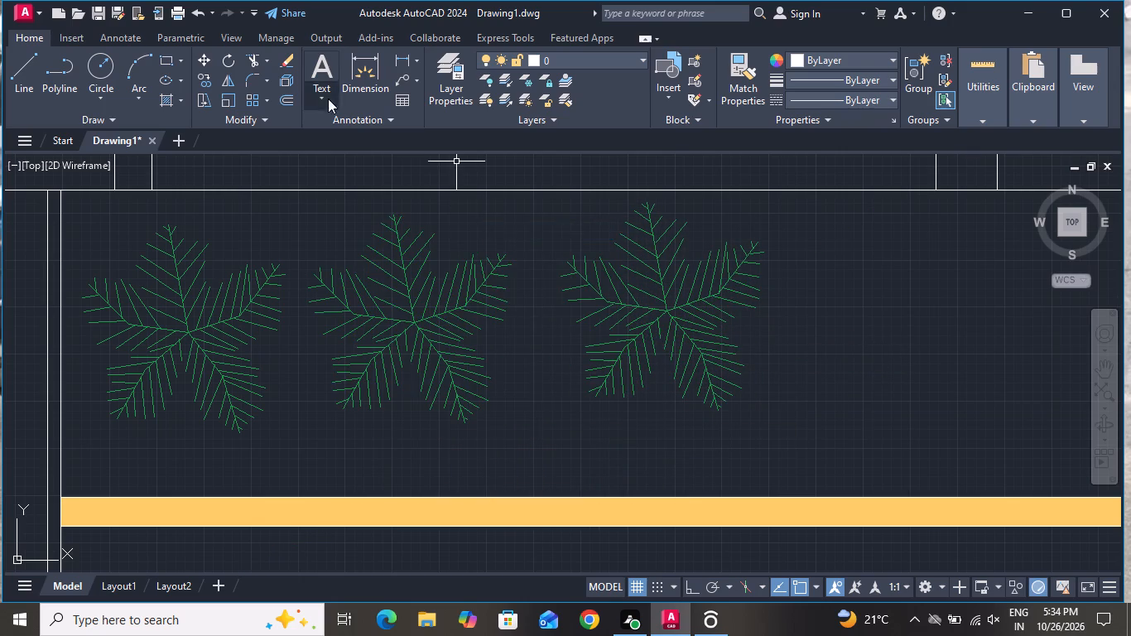
# Copy the second palm from the right about 1'-2" to the left as the third palm of the right group.
pyautogui.scroll(-4, 281, 263)
pyautogui.scroll(2, 547, 265)
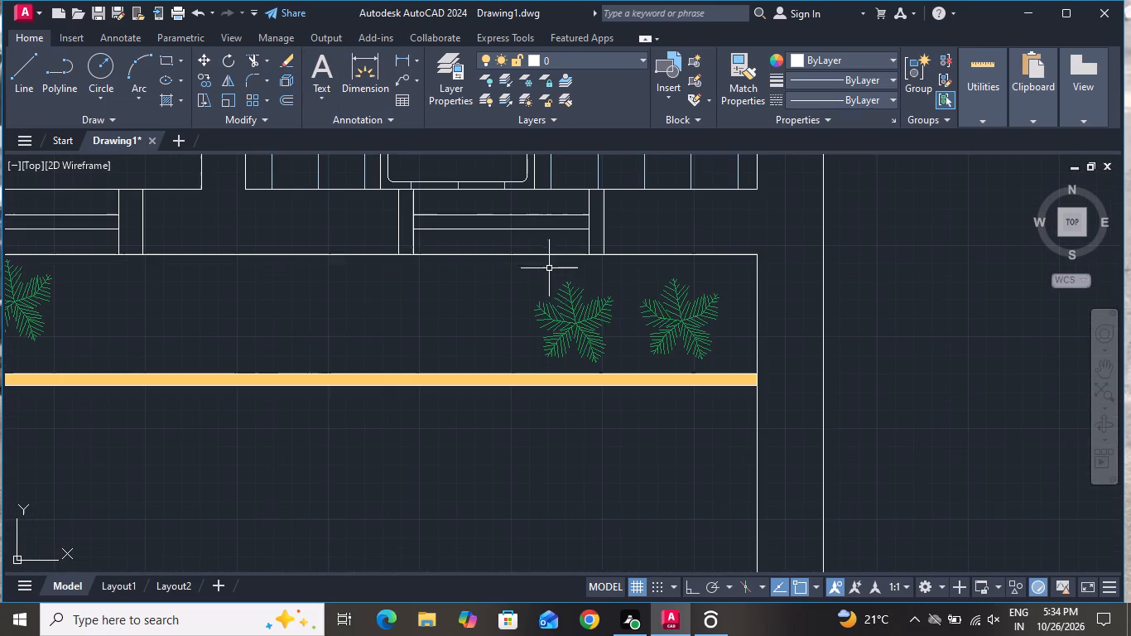
pyautogui.click(583, 299)
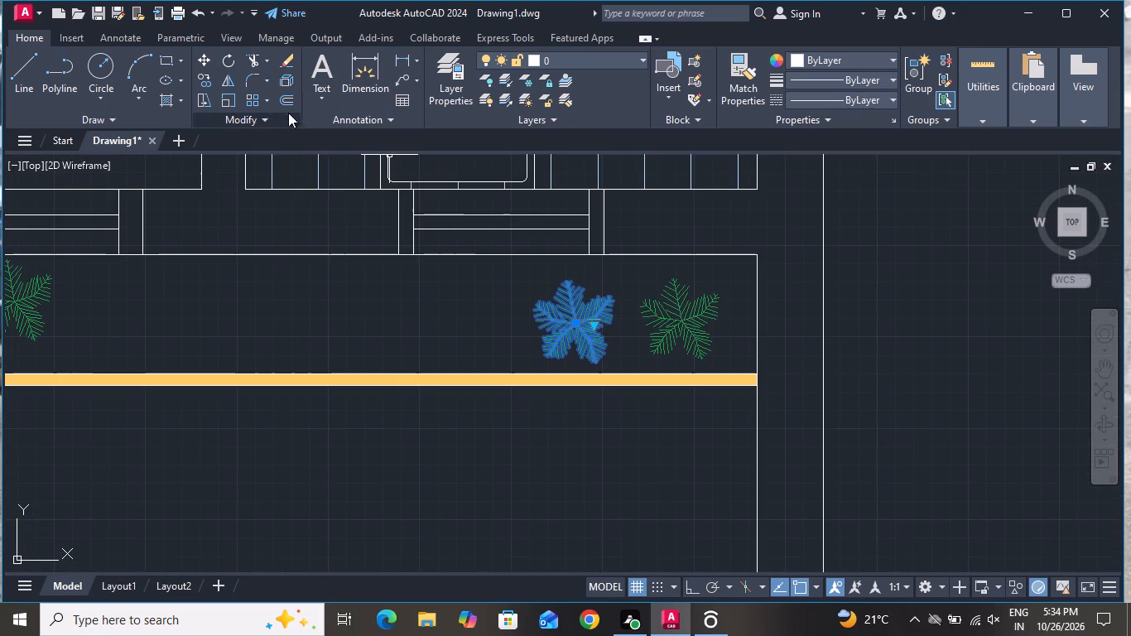
pyautogui.click(205, 75)
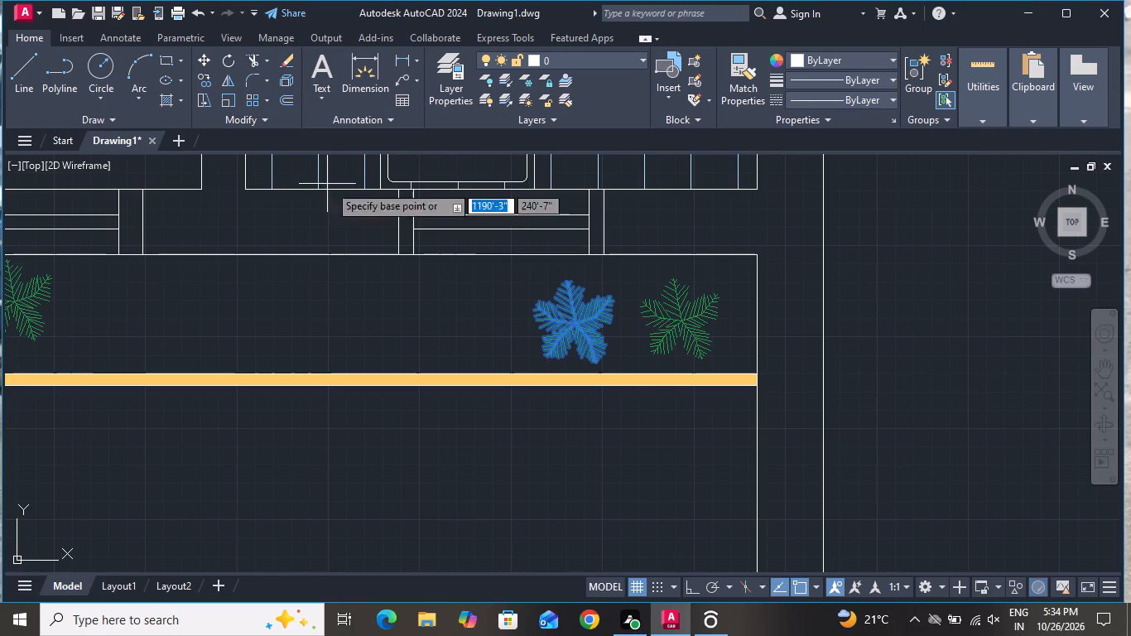
pyautogui.click(575, 325)
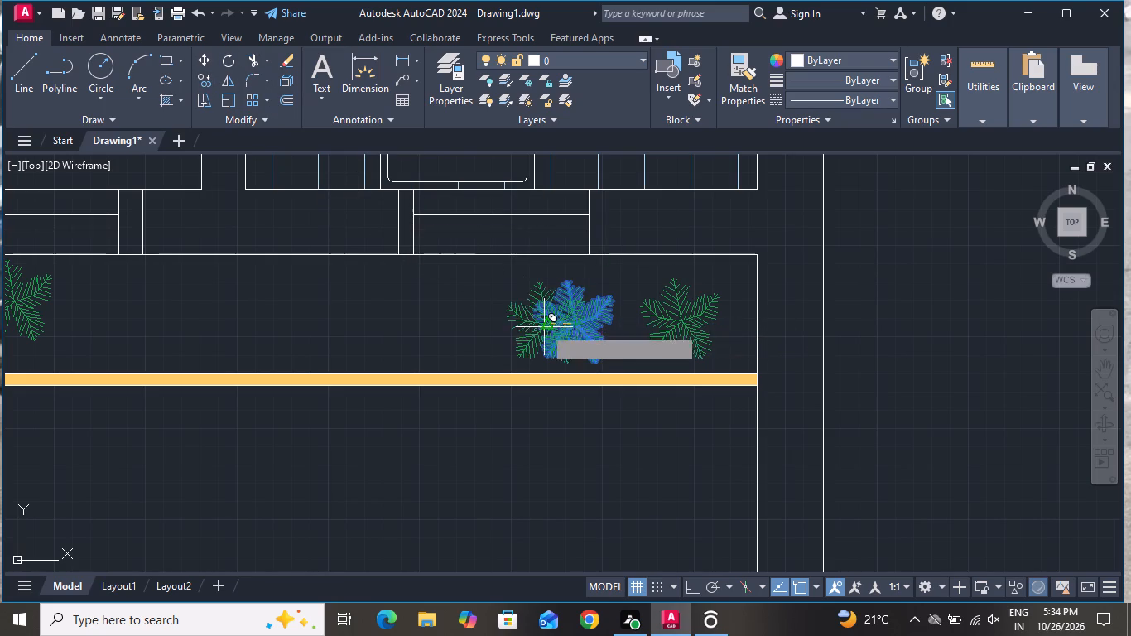
pyautogui.click(479, 322)
pyautogui.rightClick(476, 345)
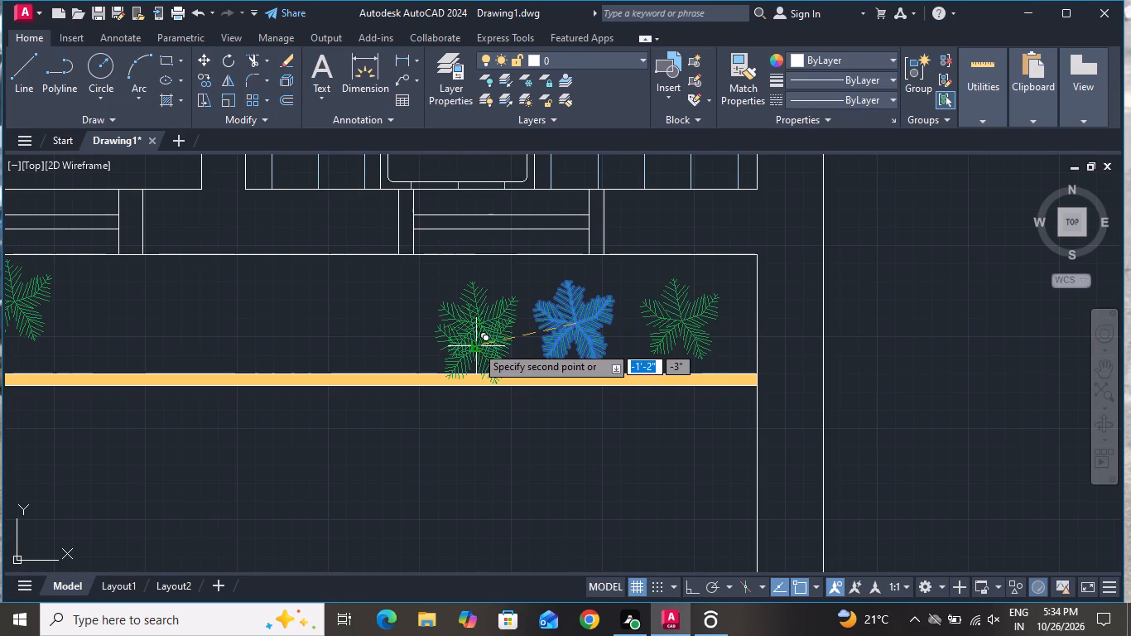
pyautogui.click(488, 373)
# Fill the narrow upper strip at the right end of the two-part rectangle below the sofas with a solid hatch, colour 254,204,102.
pyautogui.scroll(-1, 490, 399)
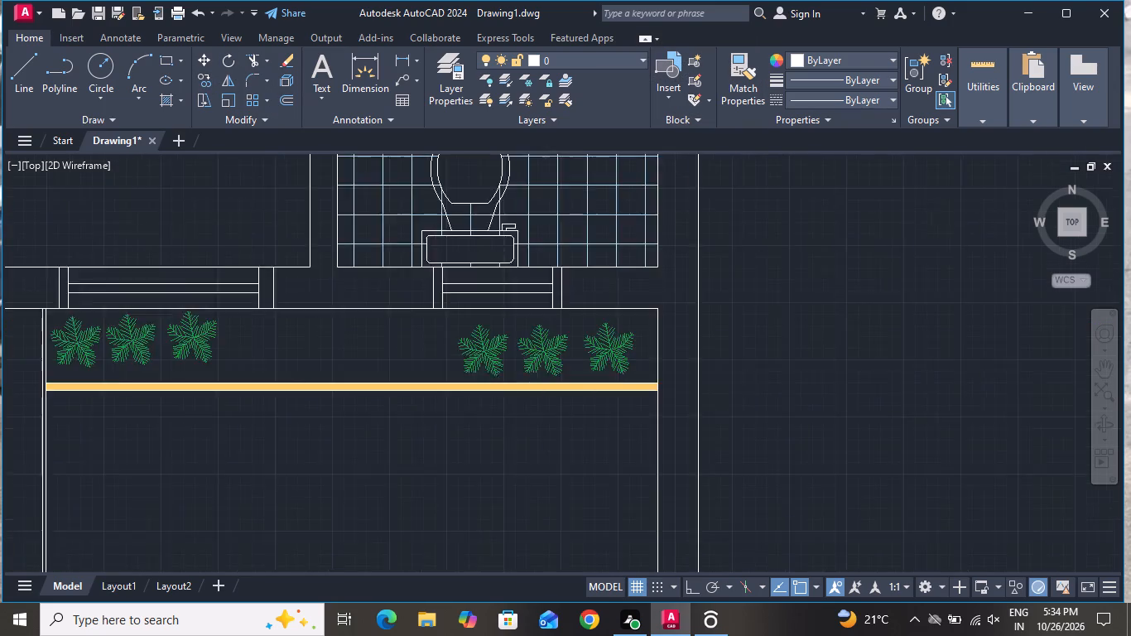
pyautogui.scroll(-2, 490, 402)
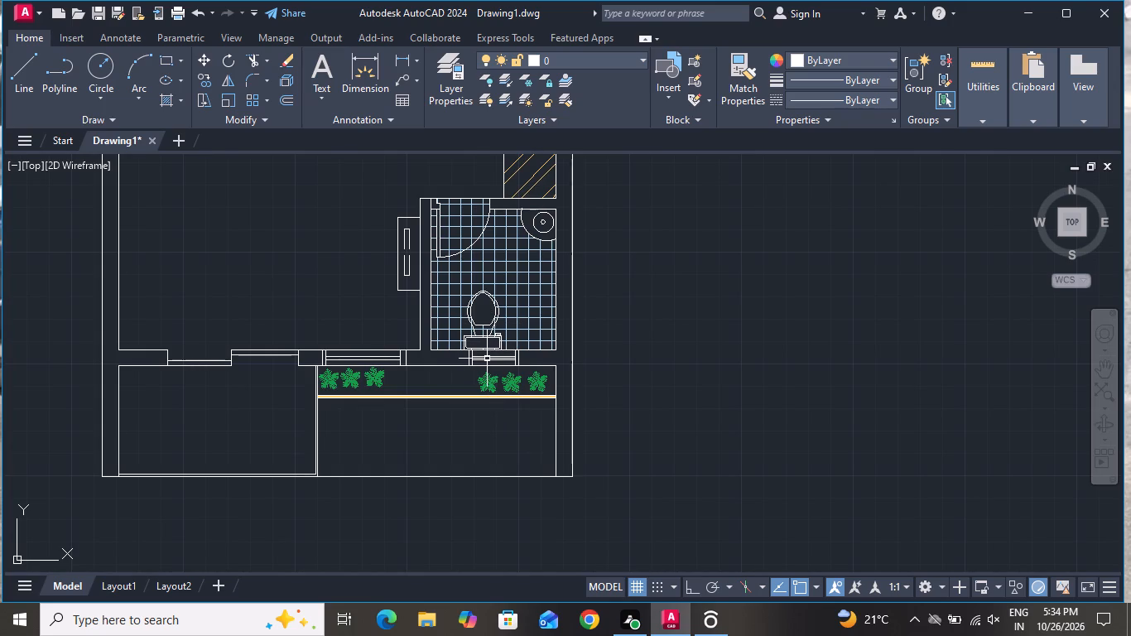
pyautogui.scroll(-2, 487, 370)
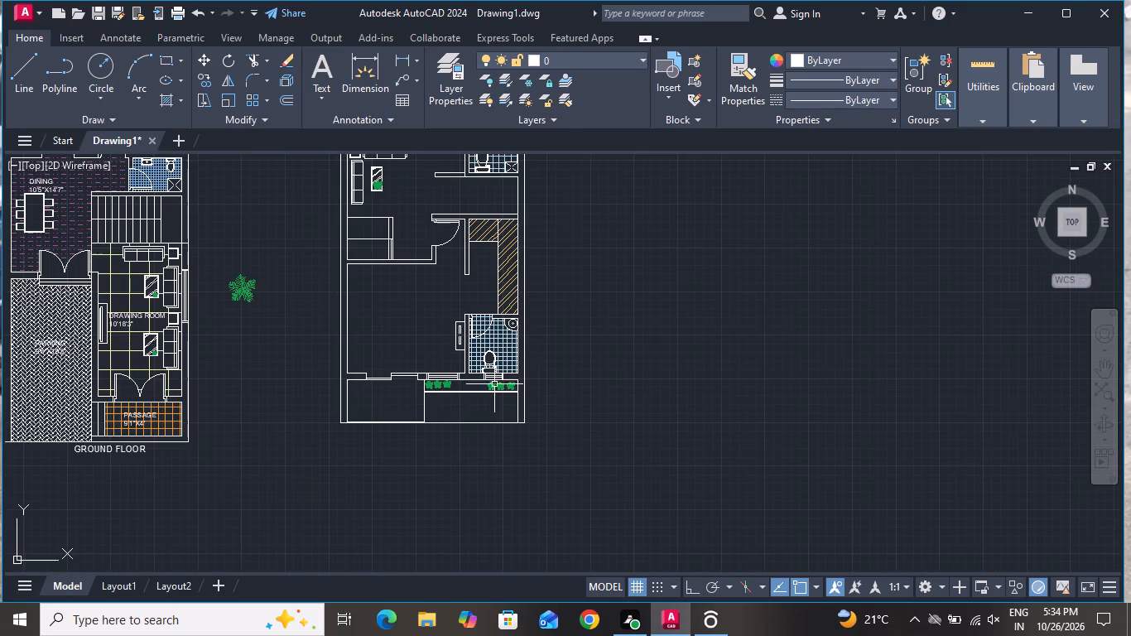
pyautogui.scroll(-2, 502, 368)
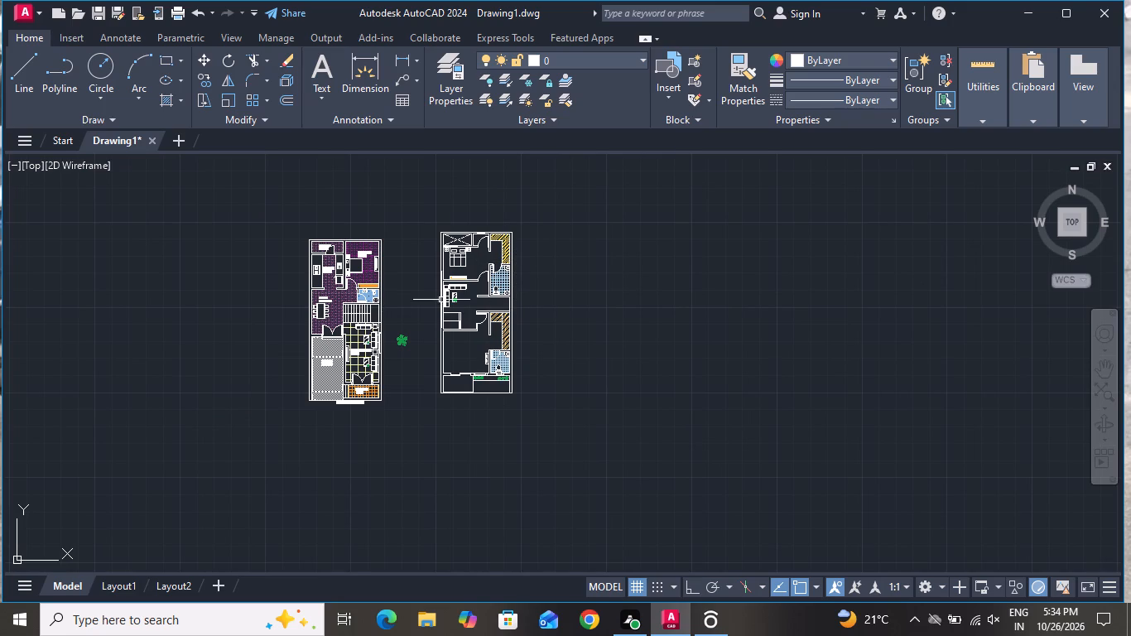
pyautogui.scroll(5, 472, 321)
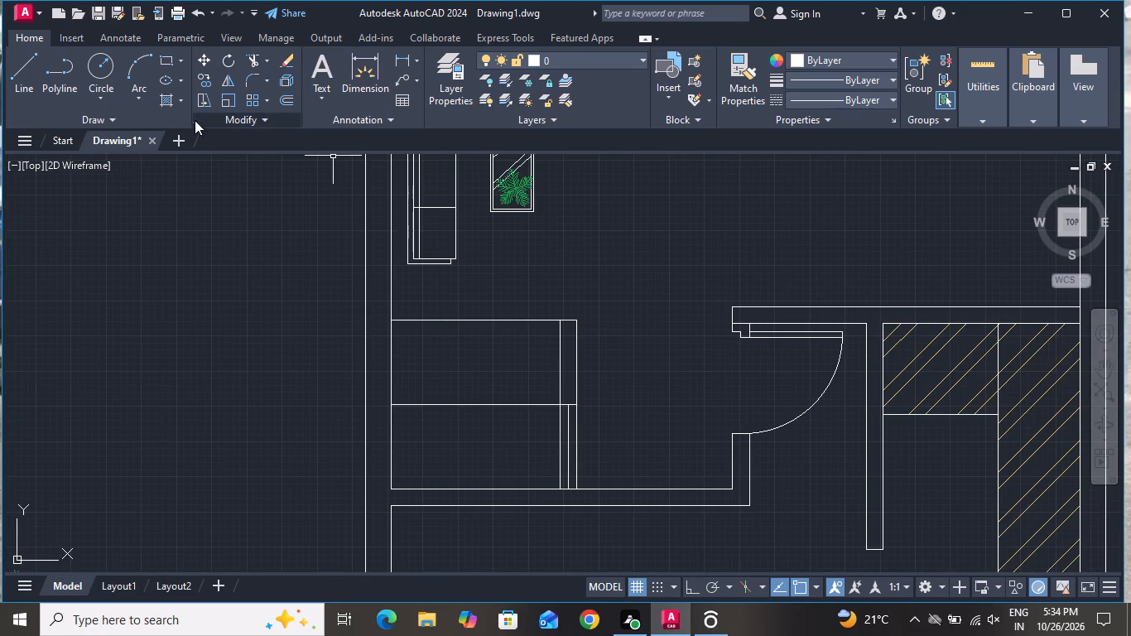
pyautogui.click(168, 99)
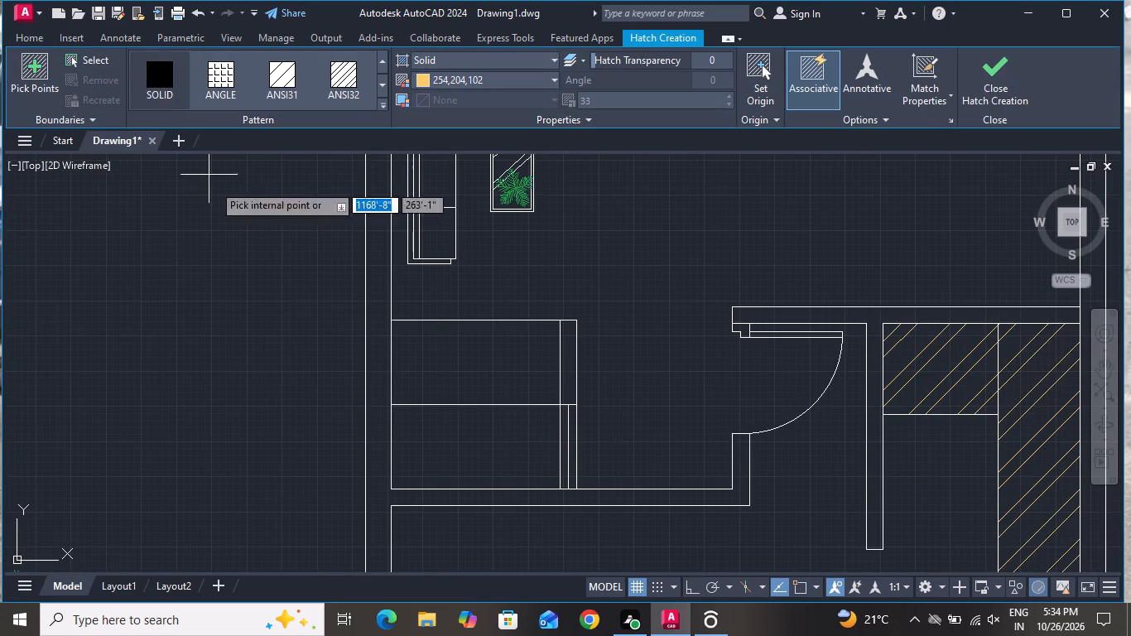
pyautogui.click(576, 360)
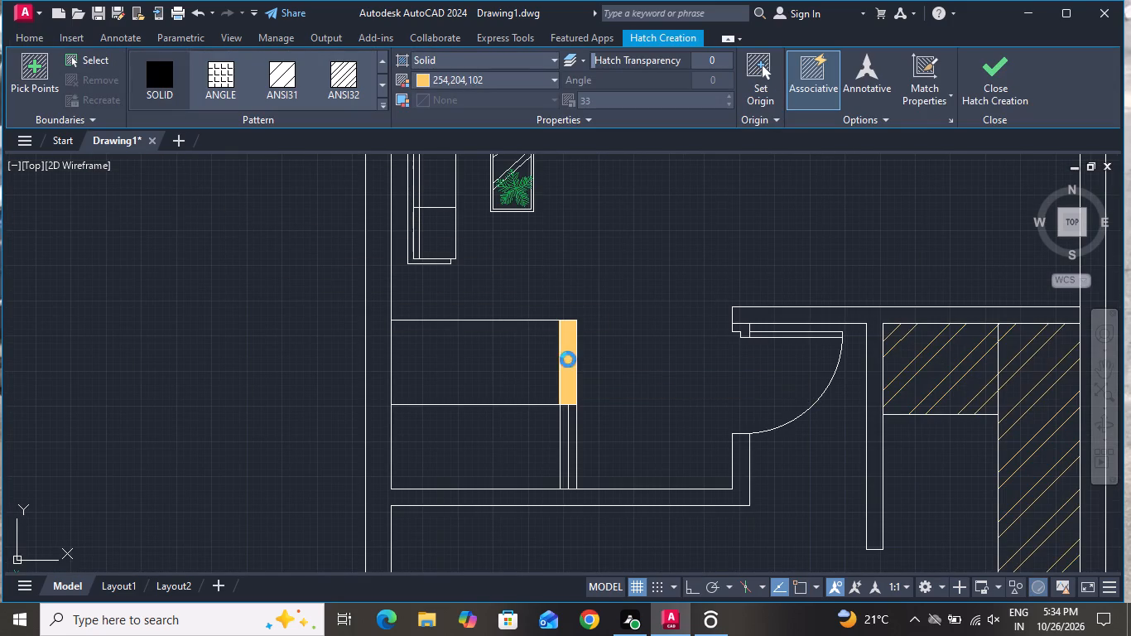
pyautogui.click(692, 222)
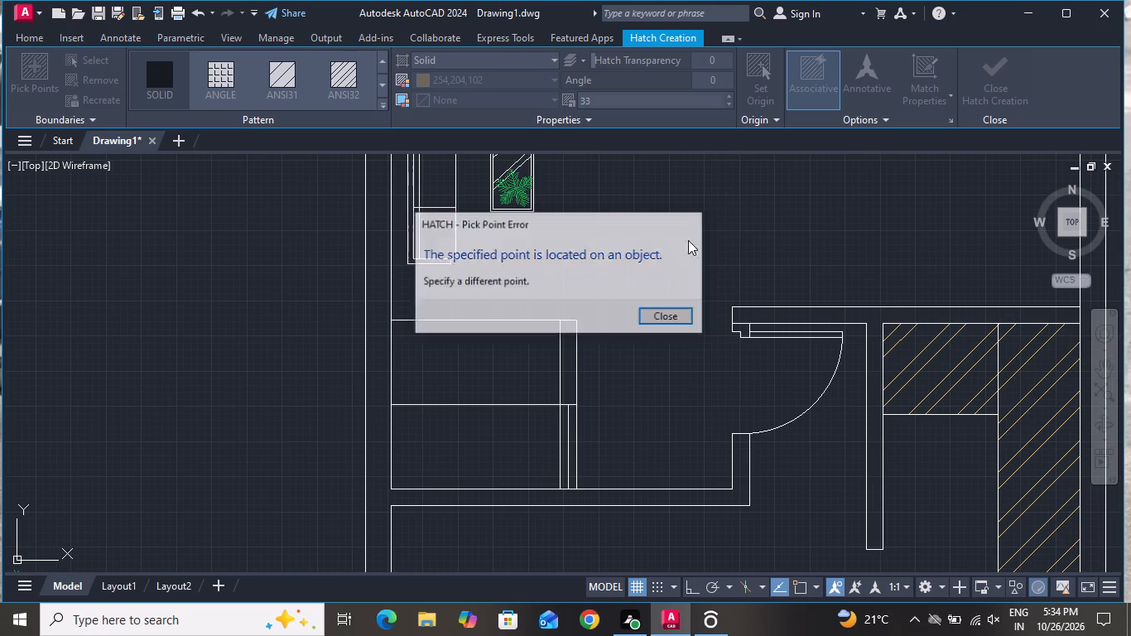
pyautogui.scroll(-2, 659, 361)
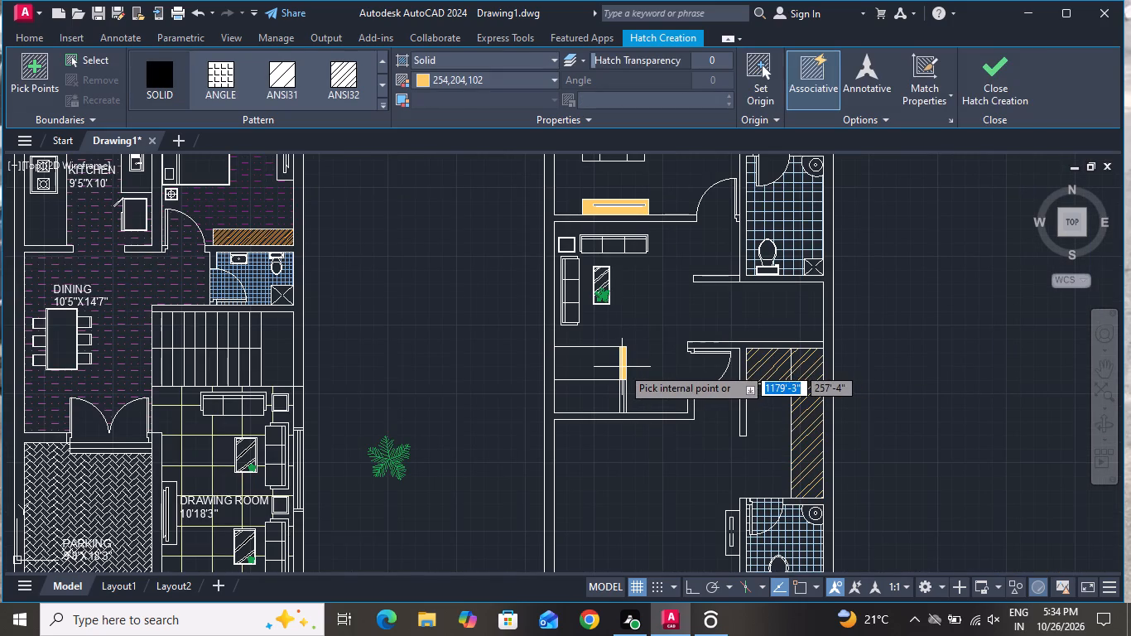
pyautogui.click(622, 365)
pyautogui.rightClick(432, 367)
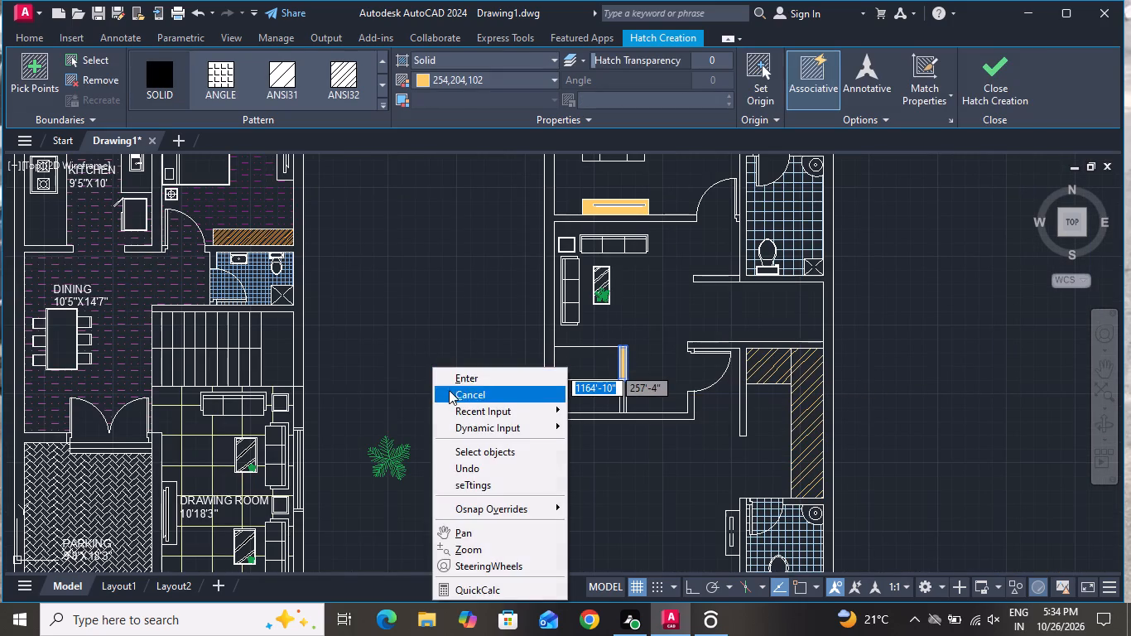
pyautogui.click(456, 400)
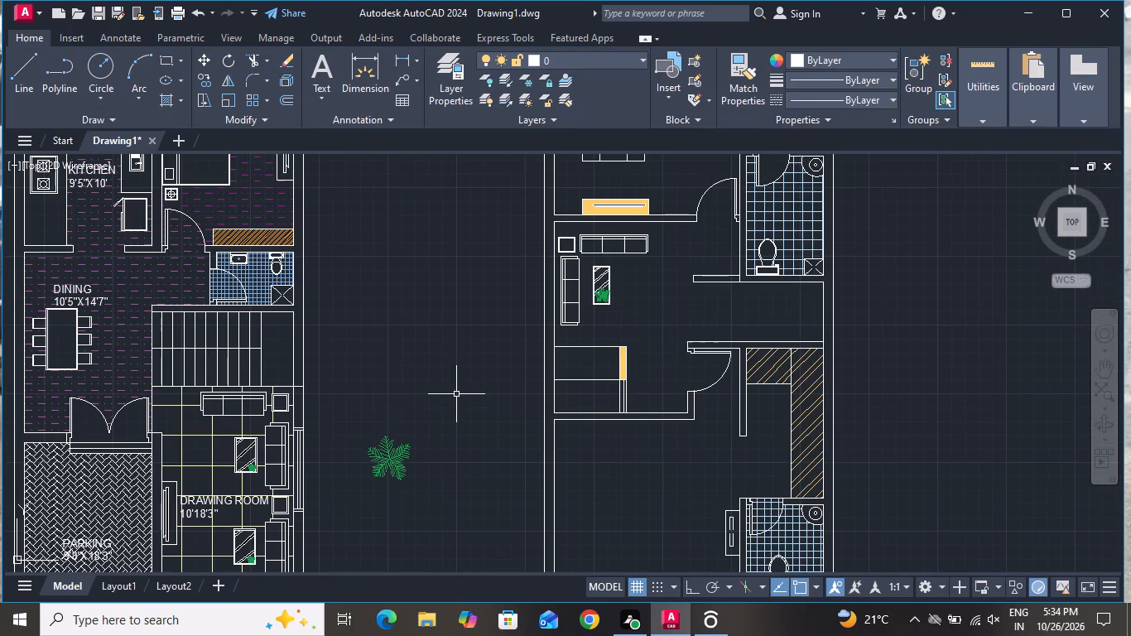
# Draw a rectangle about 7'-3" by 5'-10" against the left wall of the lower room on the second floor plan.
pyautogui.scroll(-1, 493, 385)
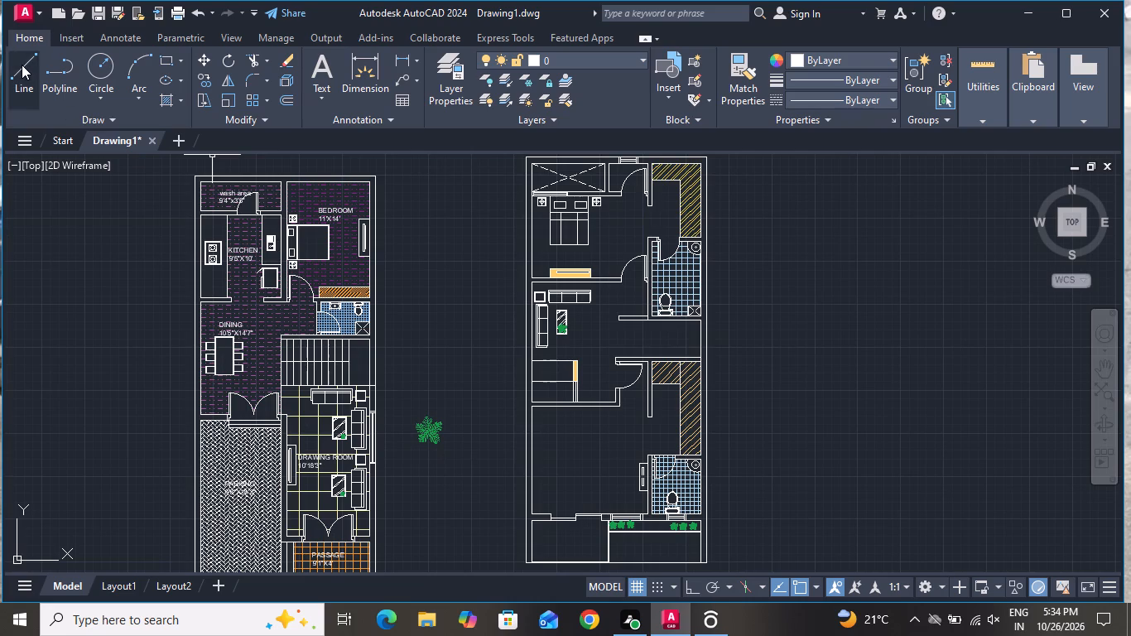
pyautogui.click(161, 66)
pyautogui.scroll(-1, 291, 235)
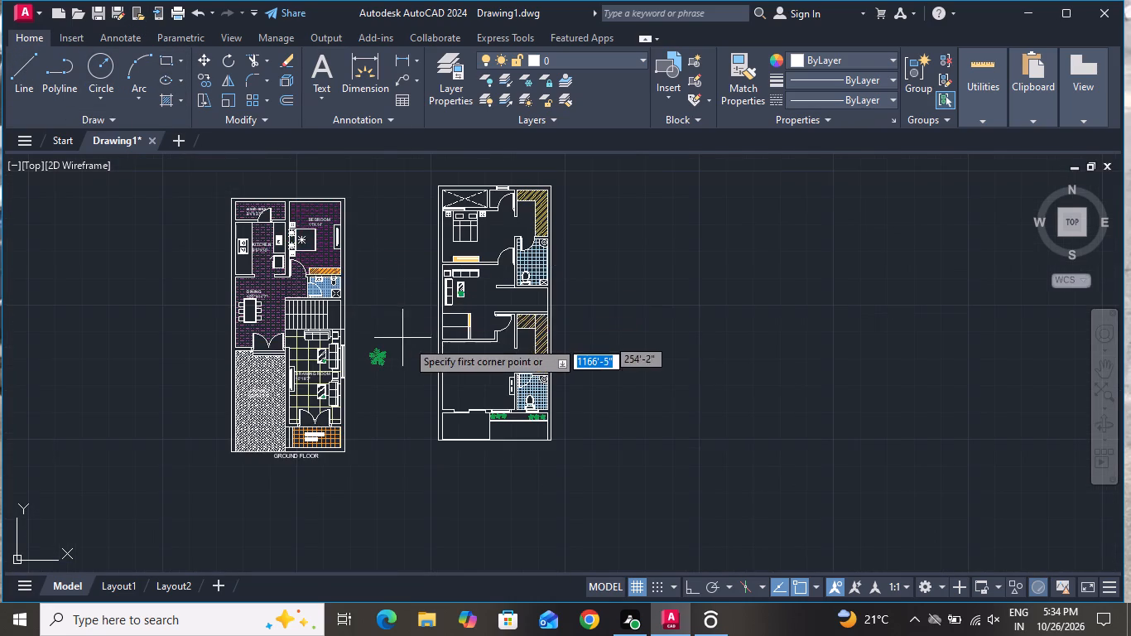
pyautogui.scroll(2, 408, 346)
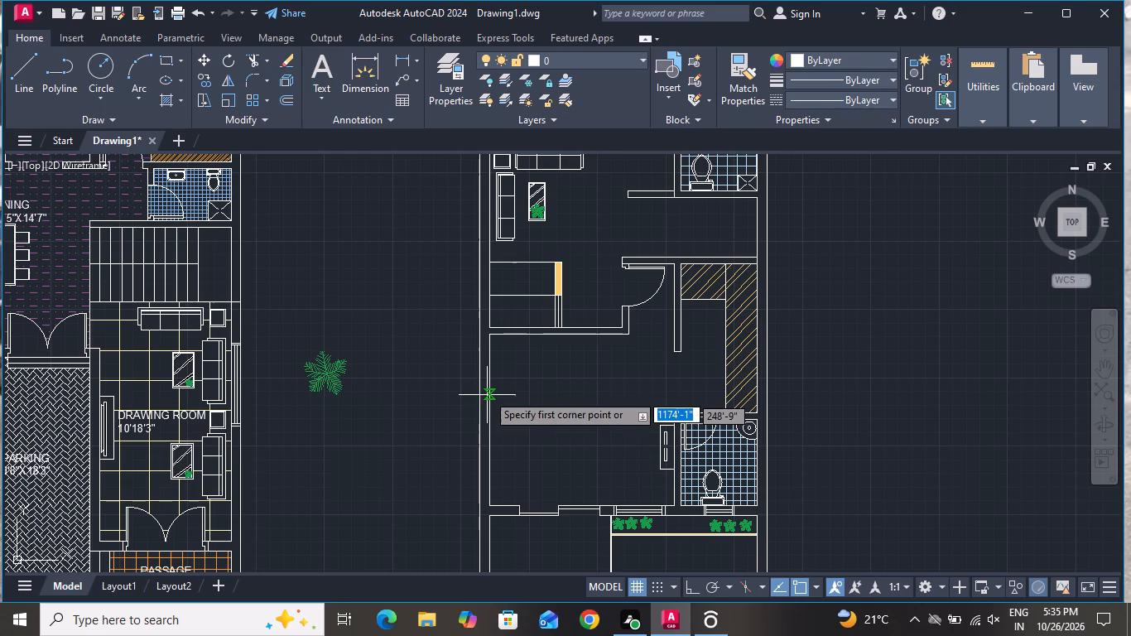
pyautogui.click(487, 393)
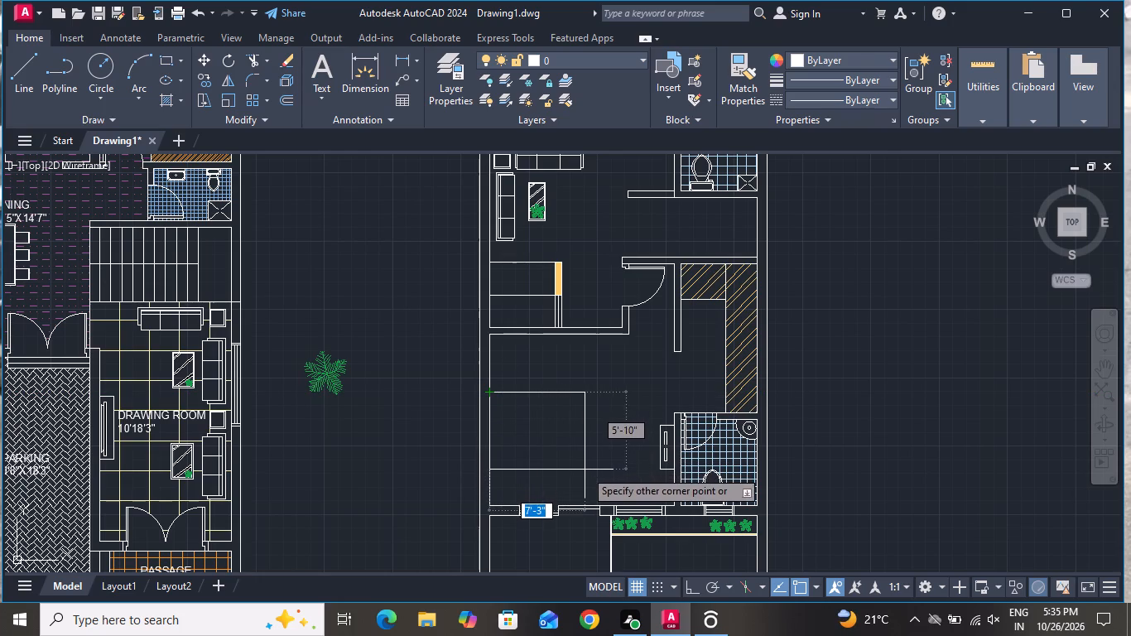
pyautogui.click(585, 470)
# Offset the new rectangle 1" inward to give it a double outline.
pyautogui.scroll(1, 558, 402)
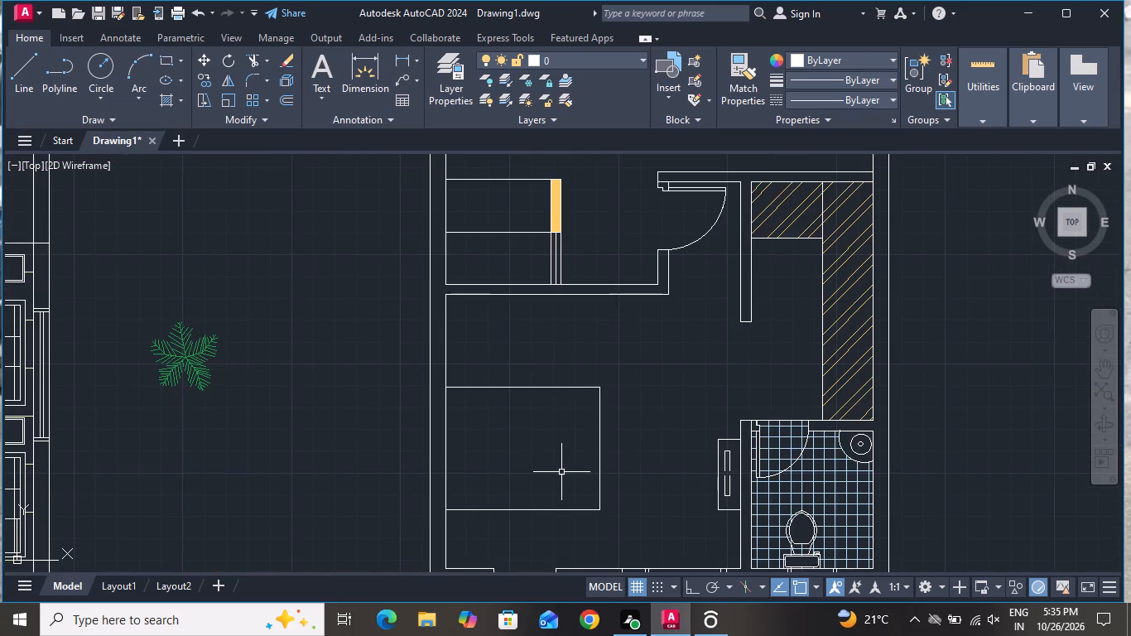
pyautogui.write('o')
pyautogui.press('space')
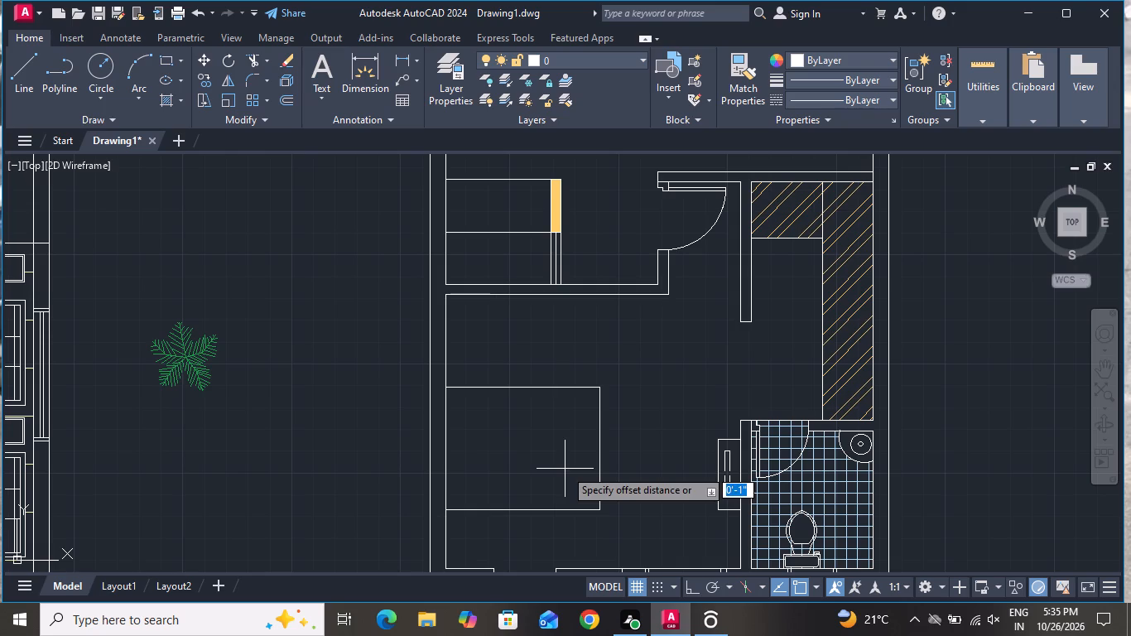
pyautogui.press('1')
pyautogui.hotkey('shift', '"')
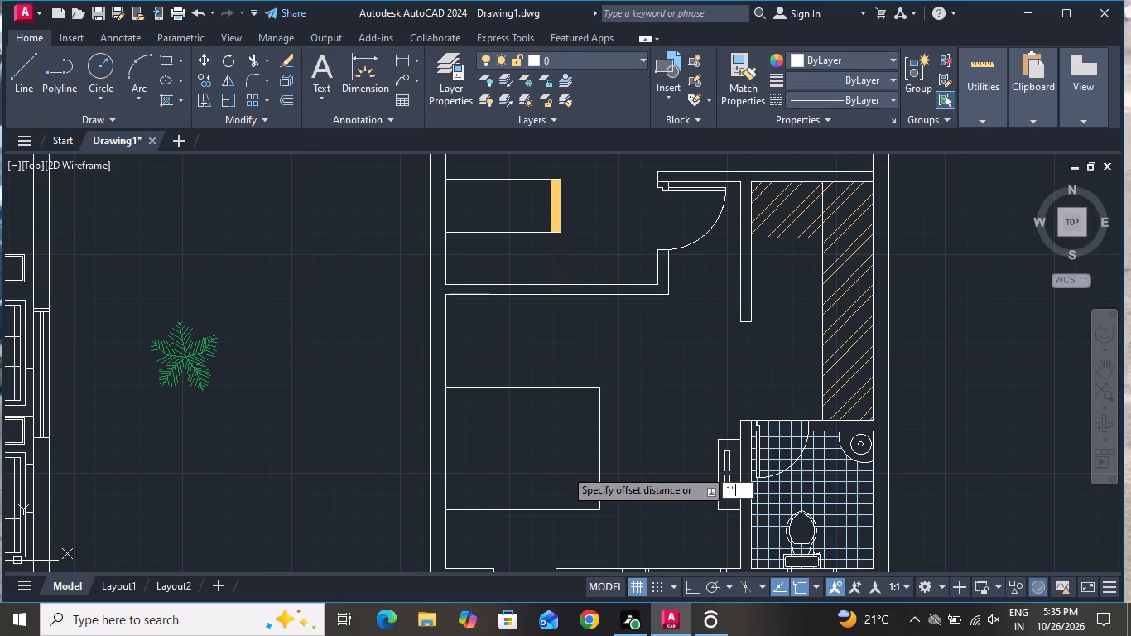
pyautogui.press('Return')
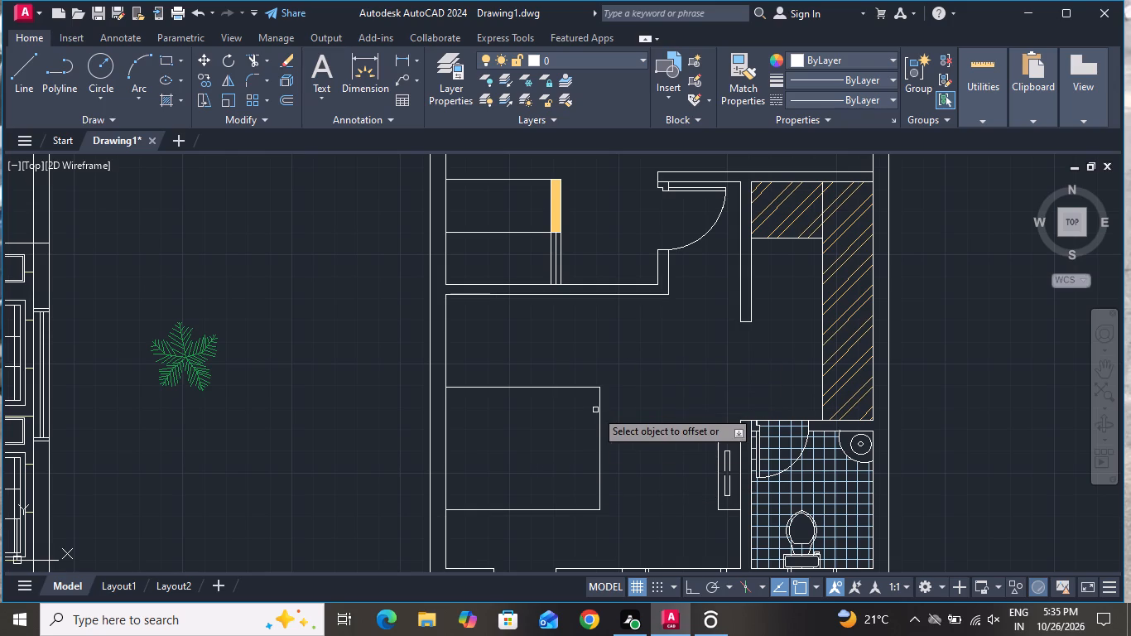
pyautogui.click(599, 407)
pyautogui.click(545, 422)
pyautogui.rightClick(537, 426)
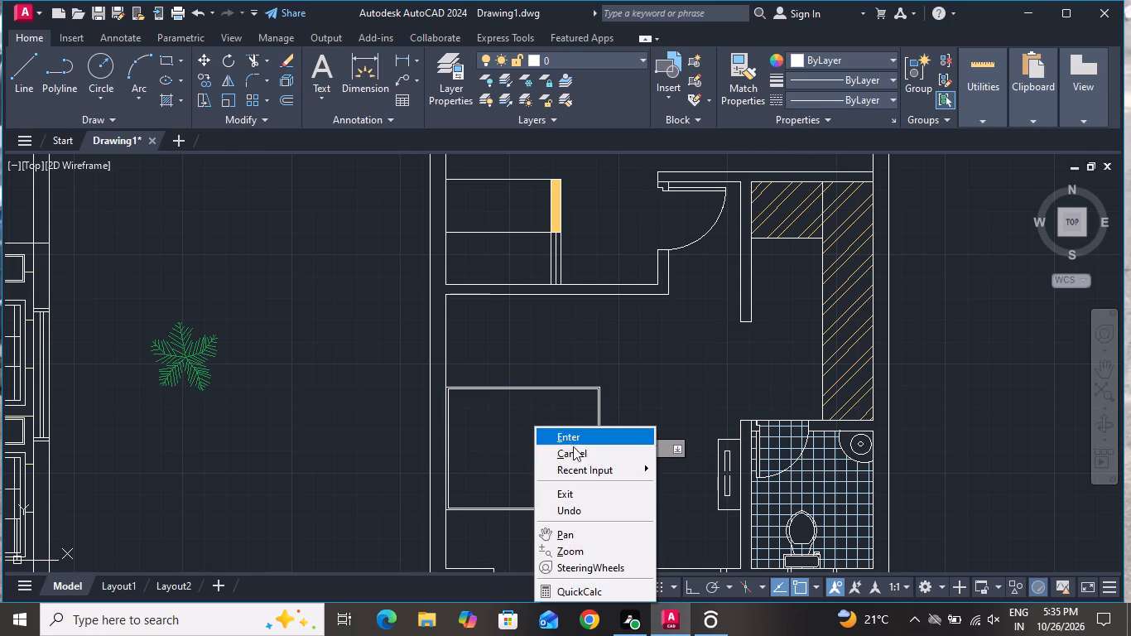
pyautogui.click(573, 450)
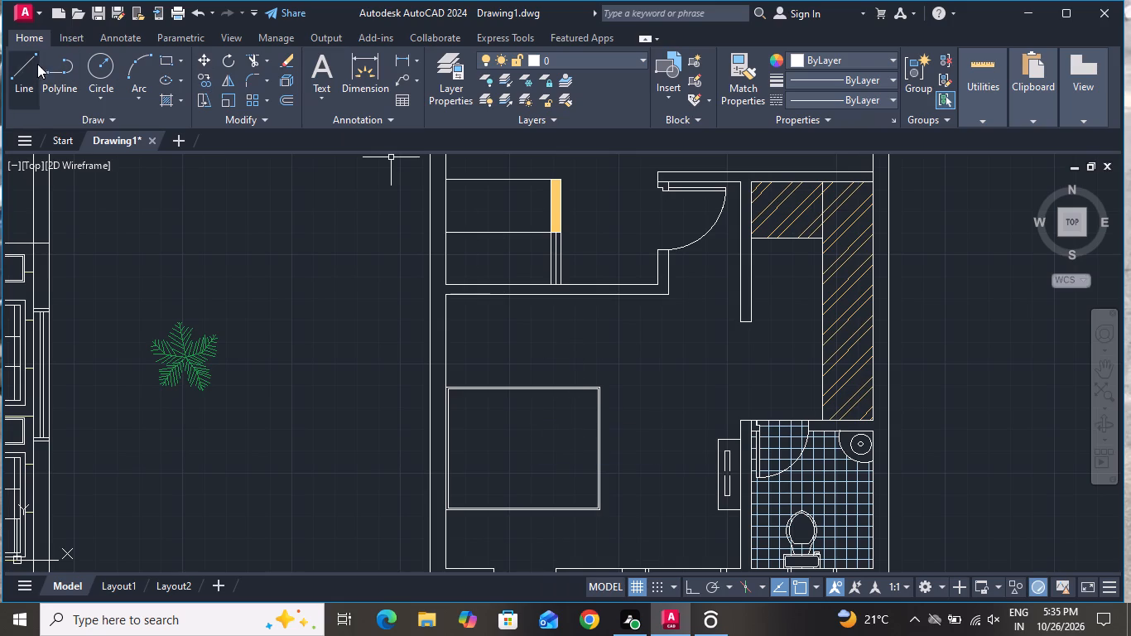
# With Ortho on, draw a vertical line across the full height of the rectangle, about 2' from its left edge.
pyautogui.click(22, 72)
pyautogui.scroll(1, 503, 411)
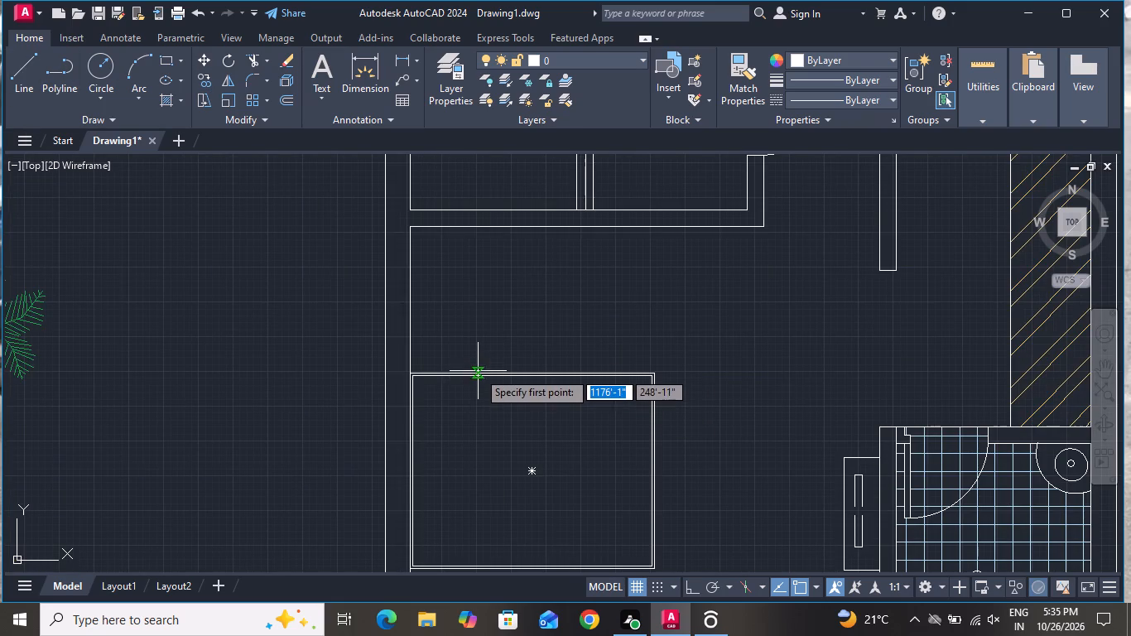
pyautogui.click(477, 374)
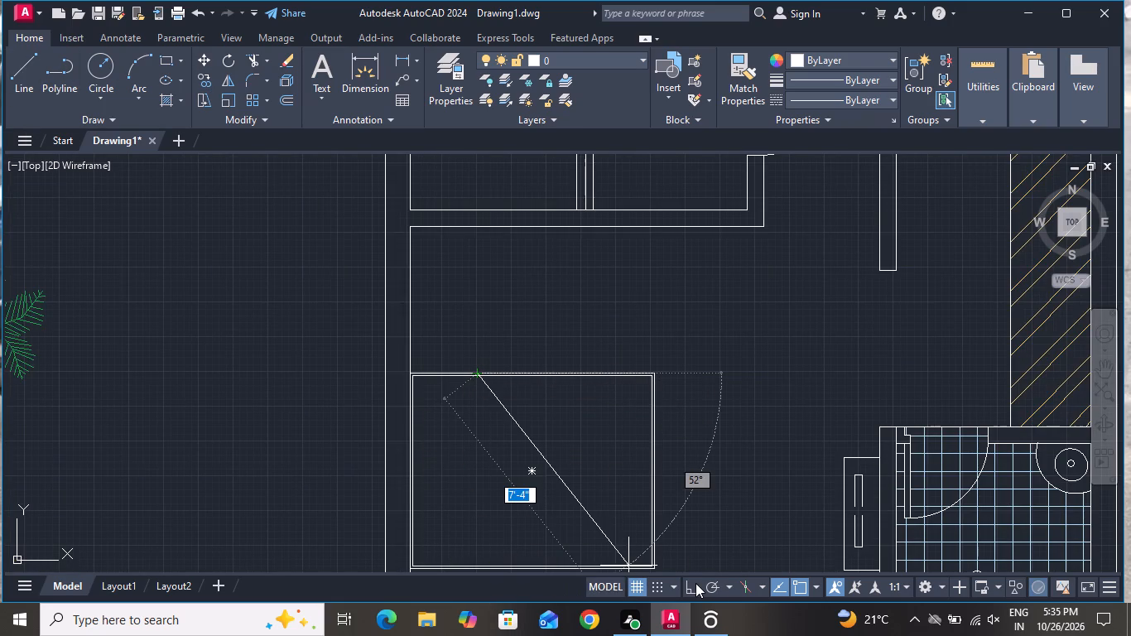
pyautogui.click(694, 583)
pyautogui.scroll(-1, 589, 436)
pyautogui.scroll(2, 527, 518)
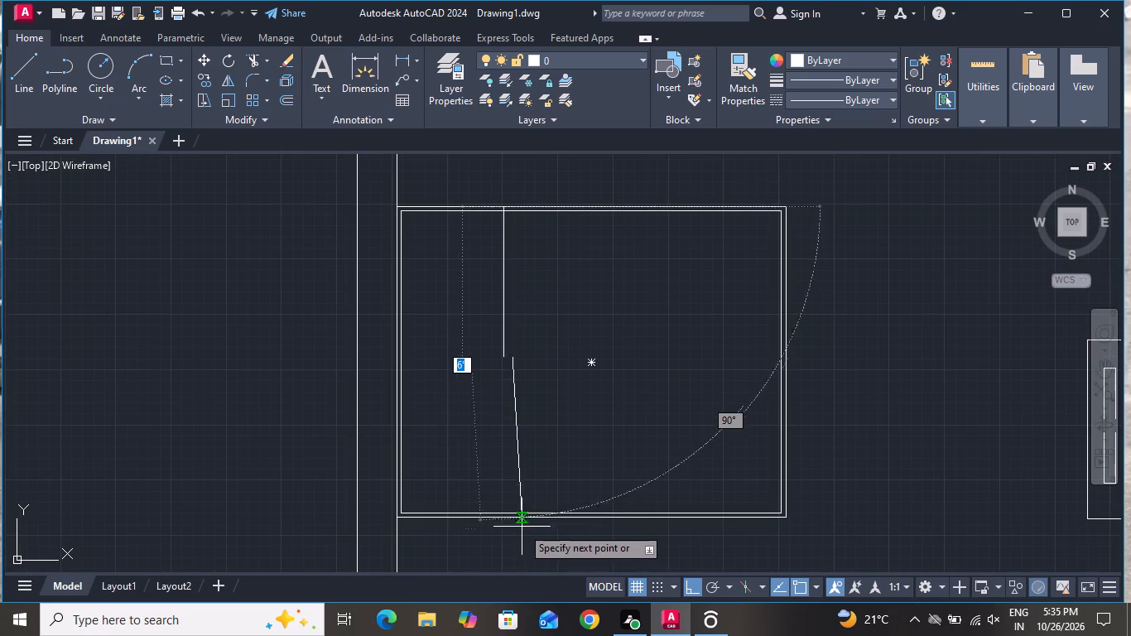
pyautogui.scroll(1, 515, 532)
pyautogui.click(496, 508)
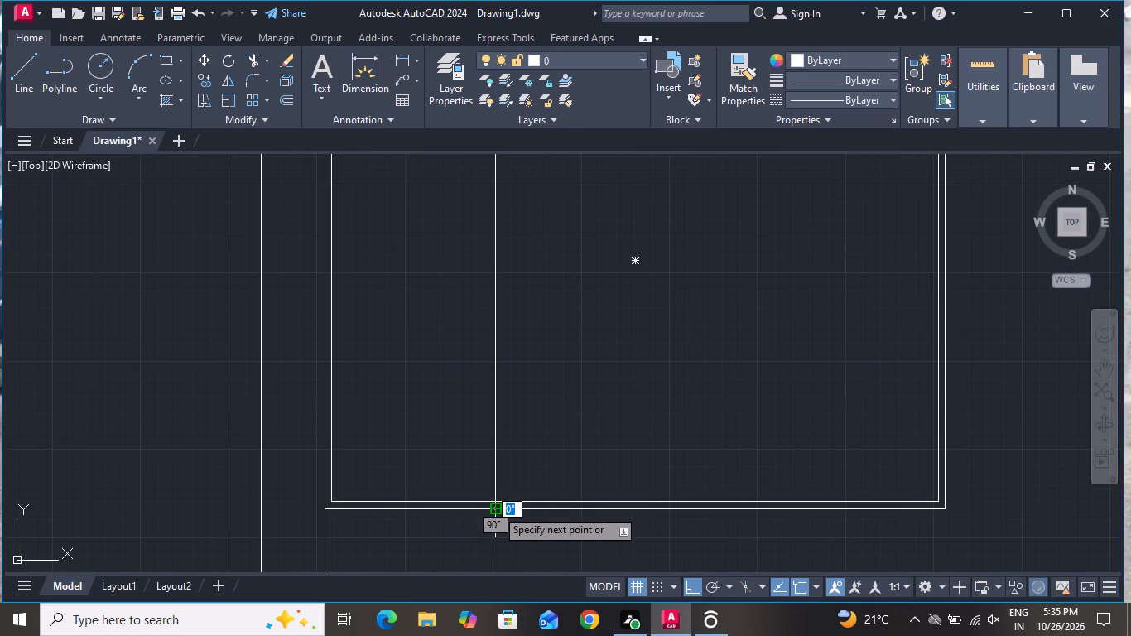
pyautogui.rightClick(492, 505)
pyautogui.click(520, 346)
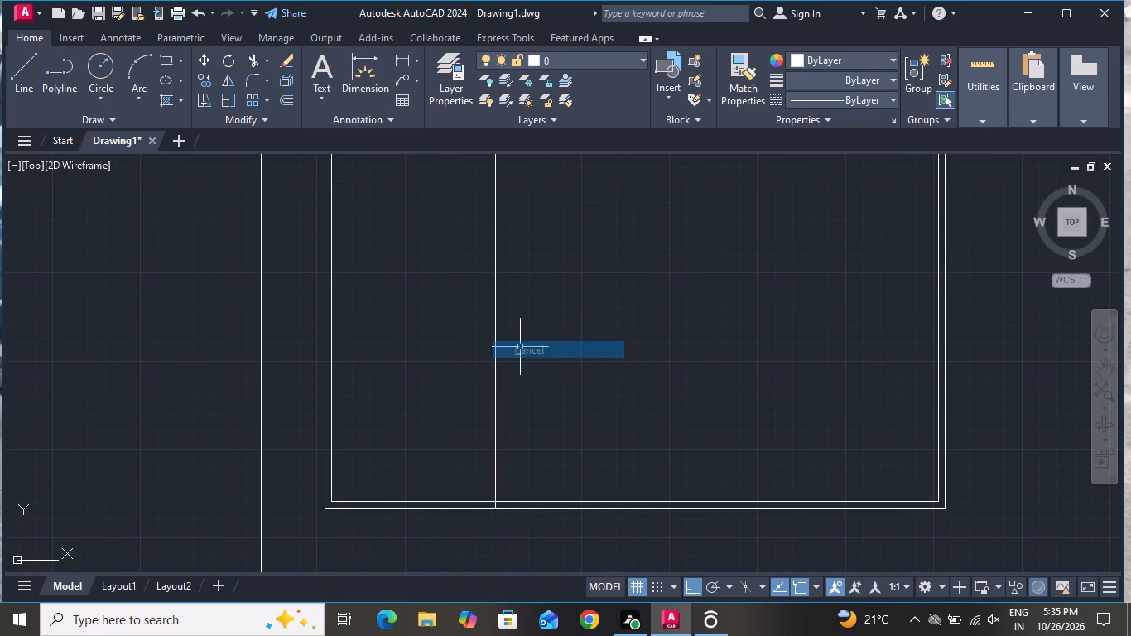
# Offset the rectangle's vertical dividing line 1" to the right.
pyautogui.scroll(-1, 208, 337)
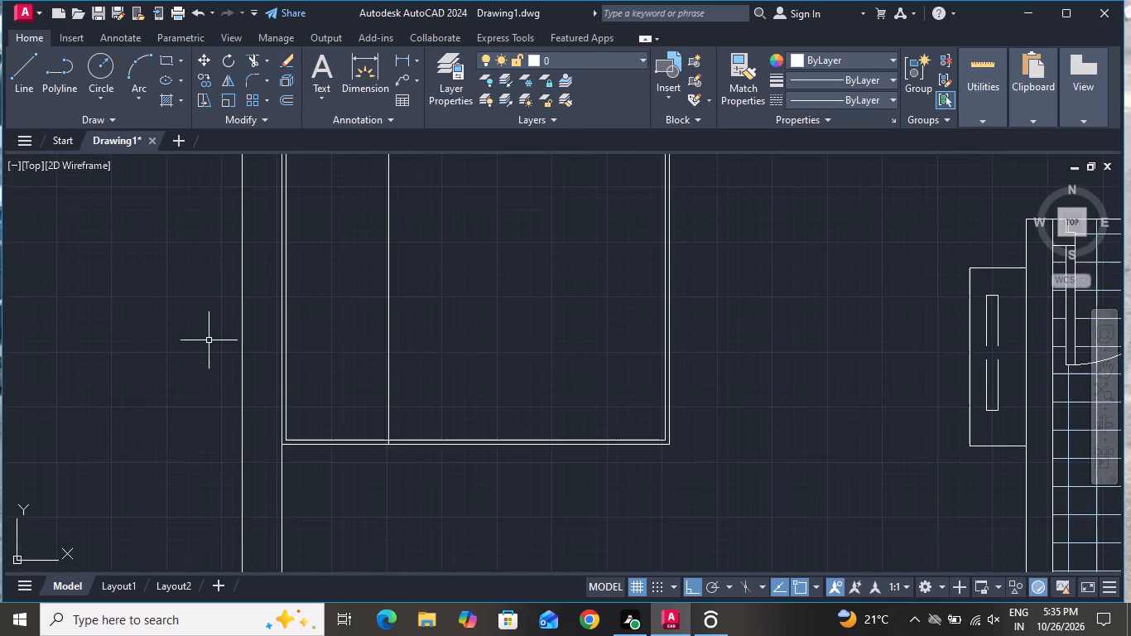
pyautogui.scroll(-2, 308, 471)
pyautogui.write('o 1')
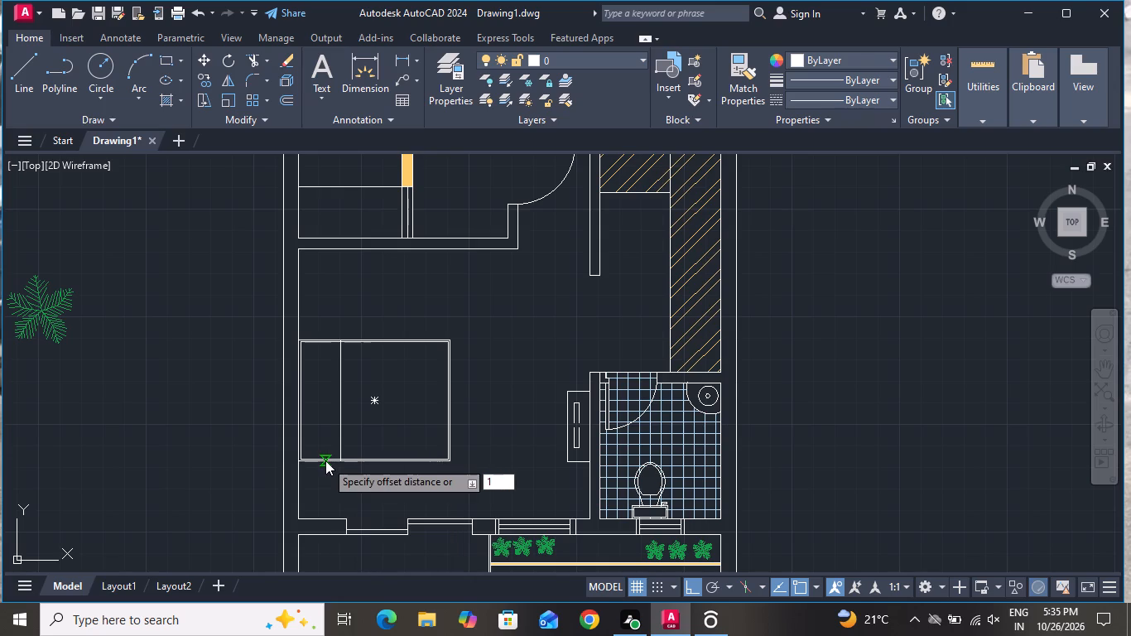
pyautogui.hotkey('shift', '"')
pyautogui.press('Return')
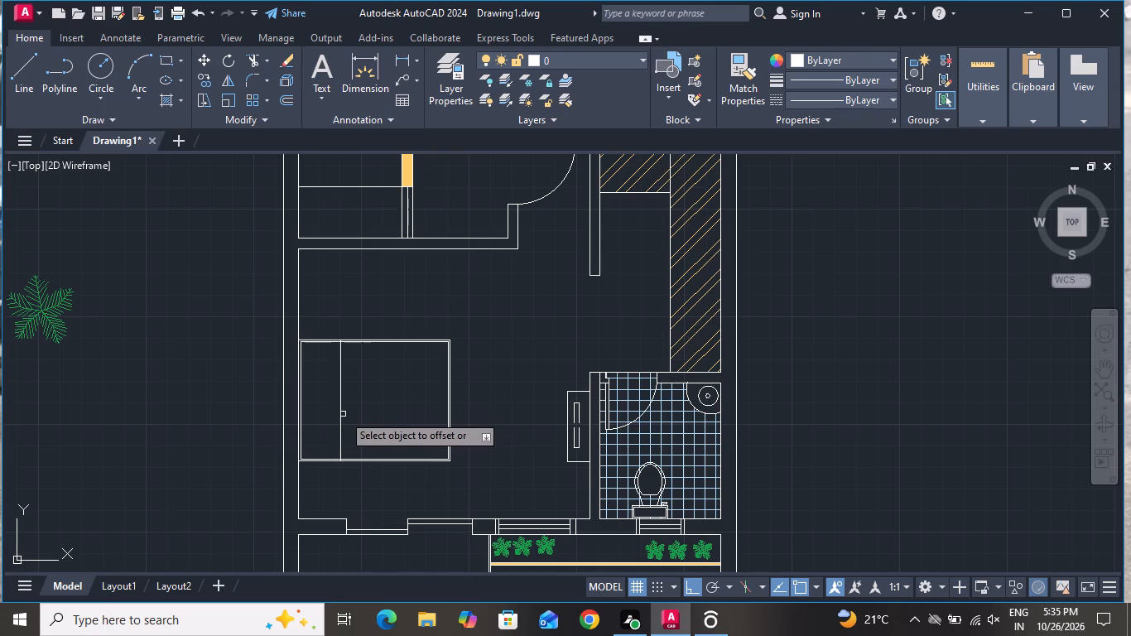
pyautogui.click(343, 414)
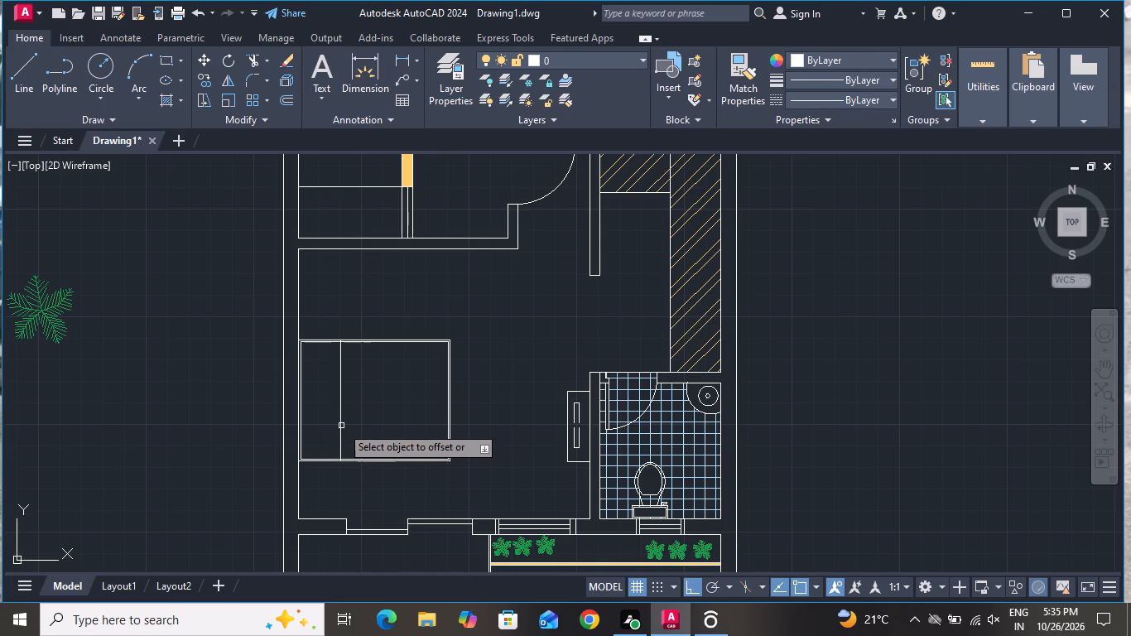
pyautogui.click(339, 427)
pyautogui.click(349, 426)
pyautogui.rightClick(351, 435)
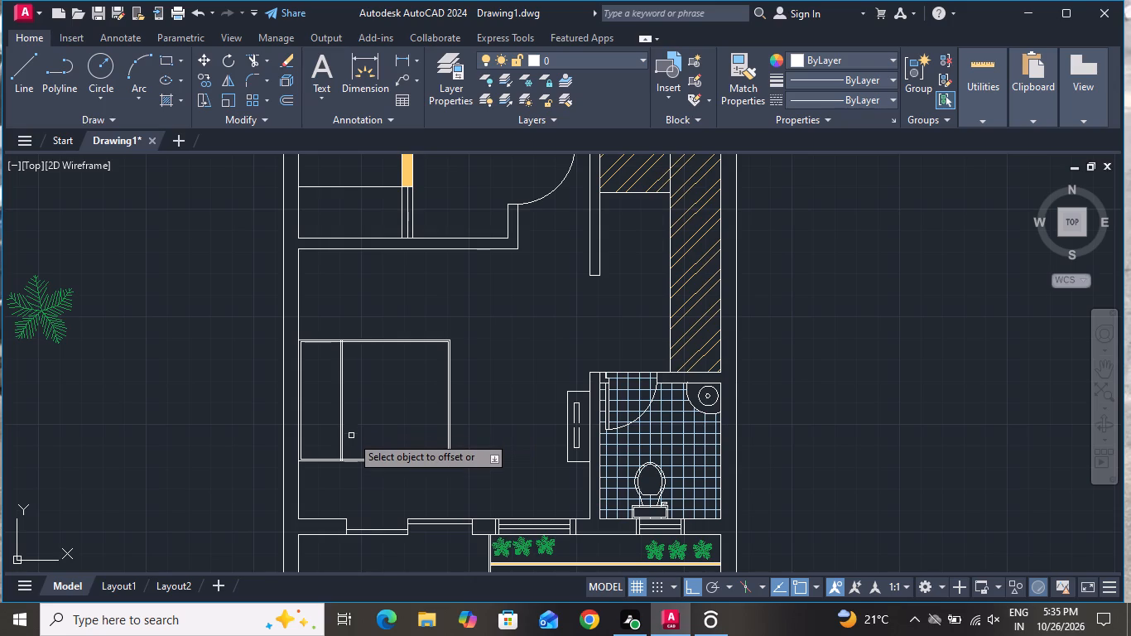
pyautogui.click(392, 282)
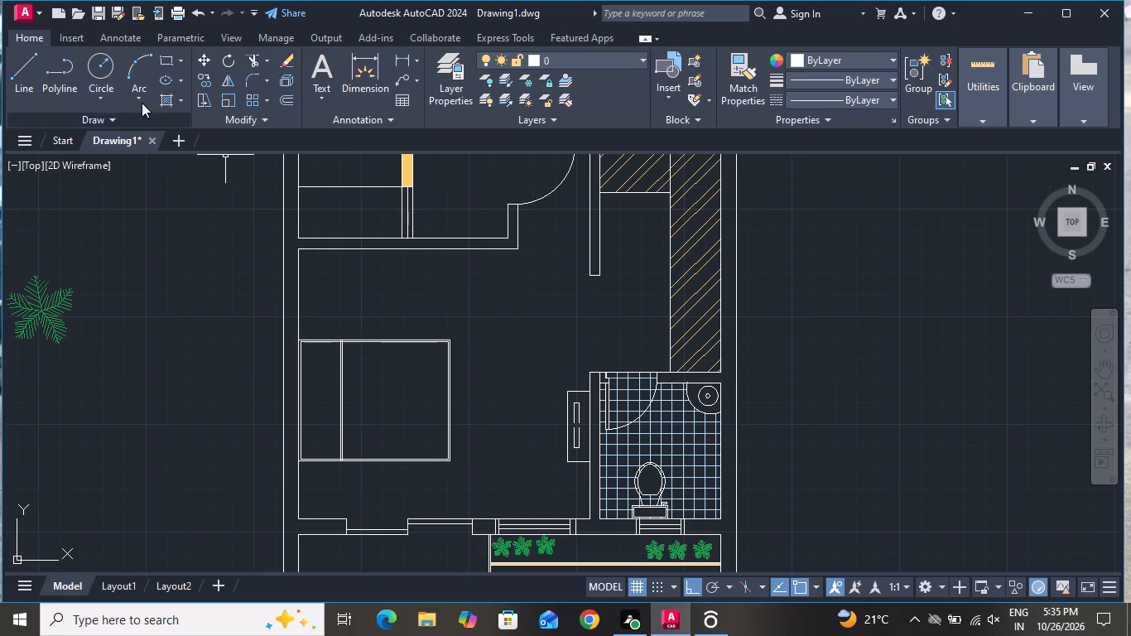
# Draw a horizontal line from the double divider to the rectangle's inner right edge, about a third of the way down.
pyautogui.click(36, 68)
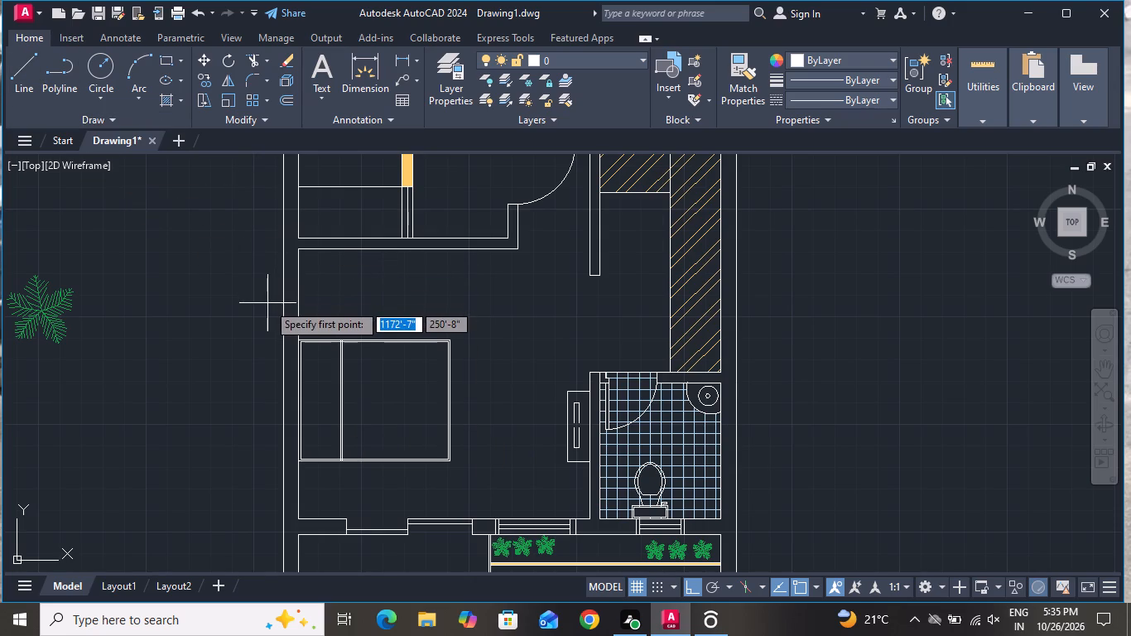
pyautogui.scroll(1, 279, 294)
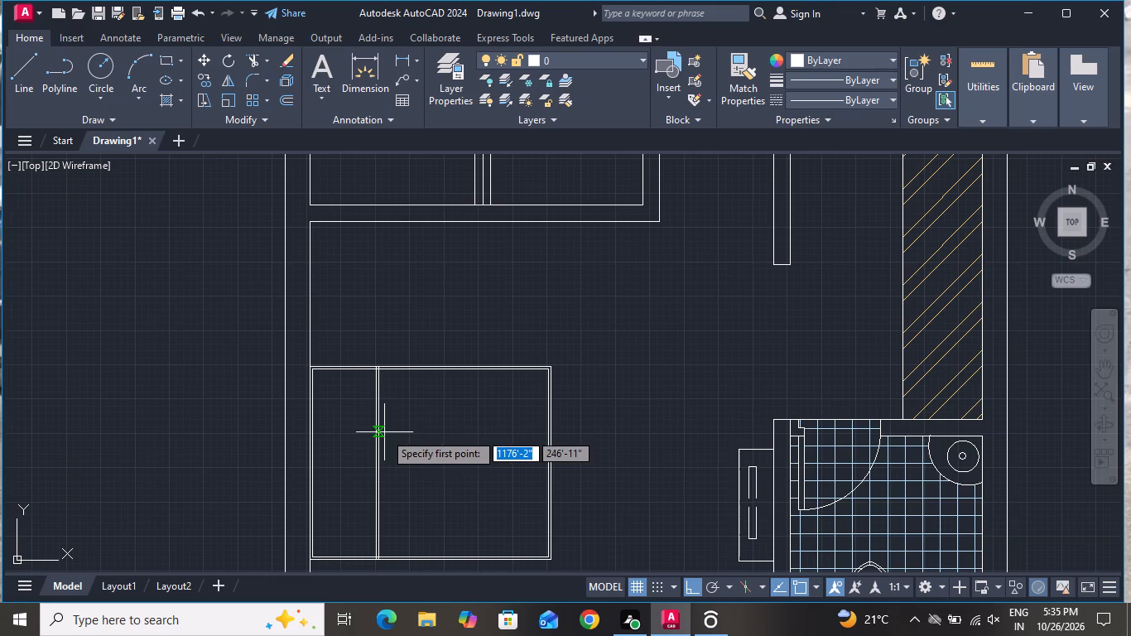
pyautogui.click(380, 430)
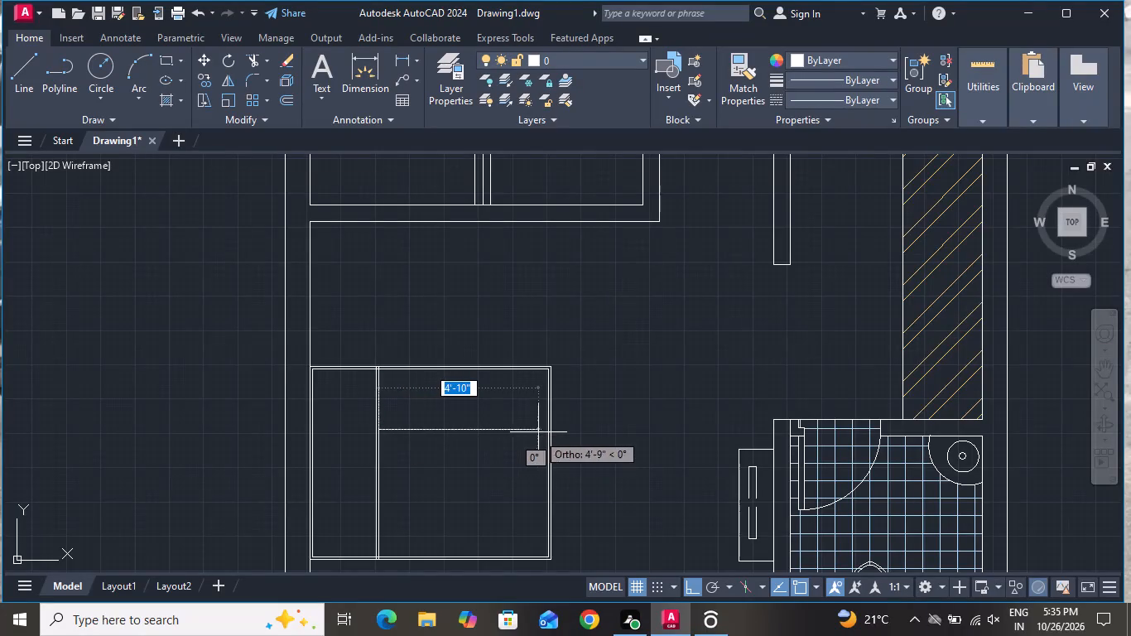
pyautogui.click(552, 428)
pyautogui.rightClick(546, 427)
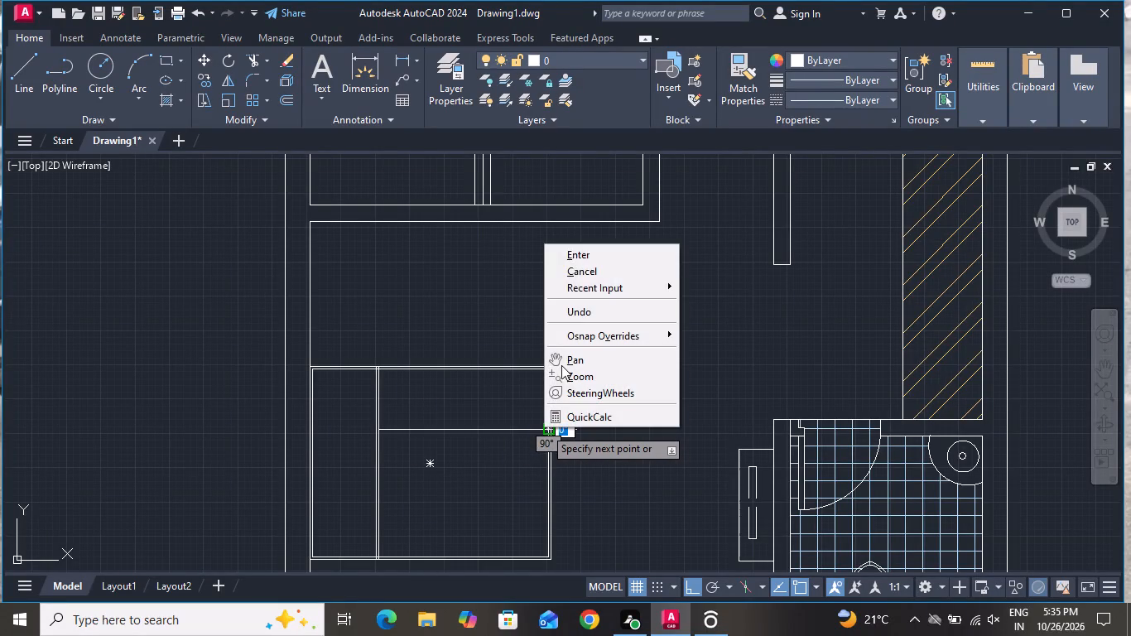
pyautogui.click(570, 269)
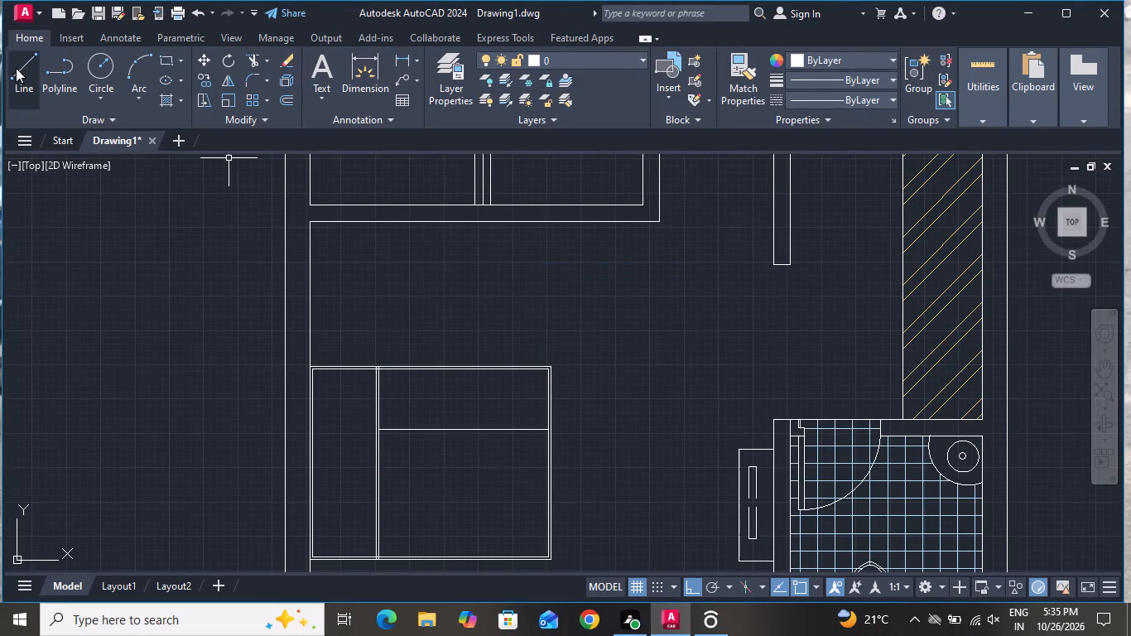
# Draw a second horizontal line just below the first, from the double divider to the inner right edge.
pyautogui.click(16, 68)
pyautogui.scroll(2, 373, 426)
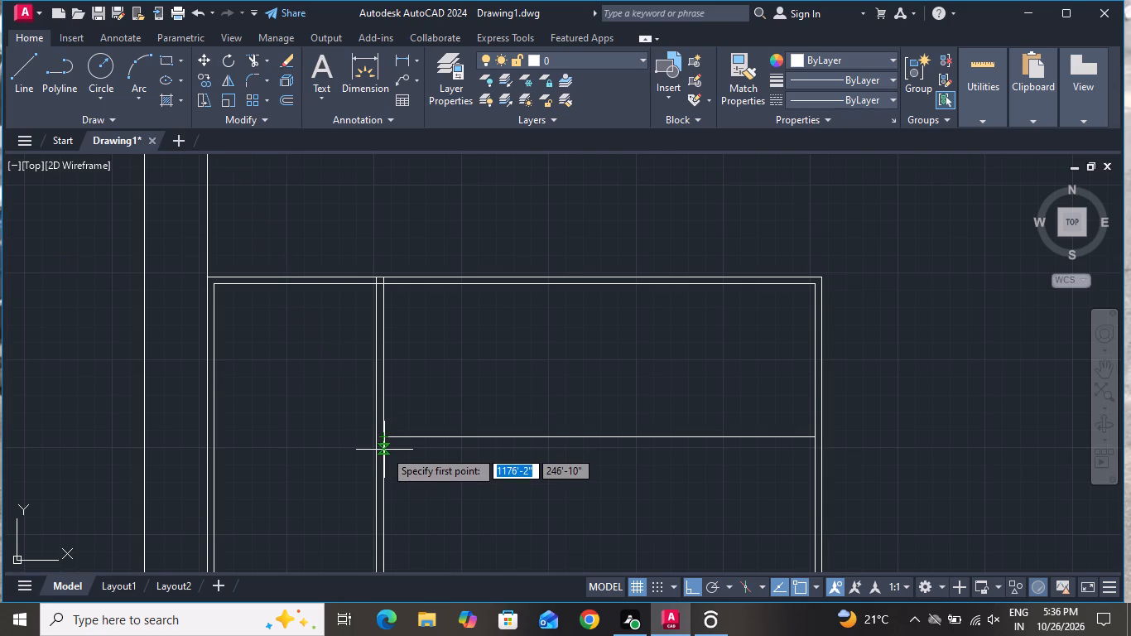
pyautogui.click(385, 449)
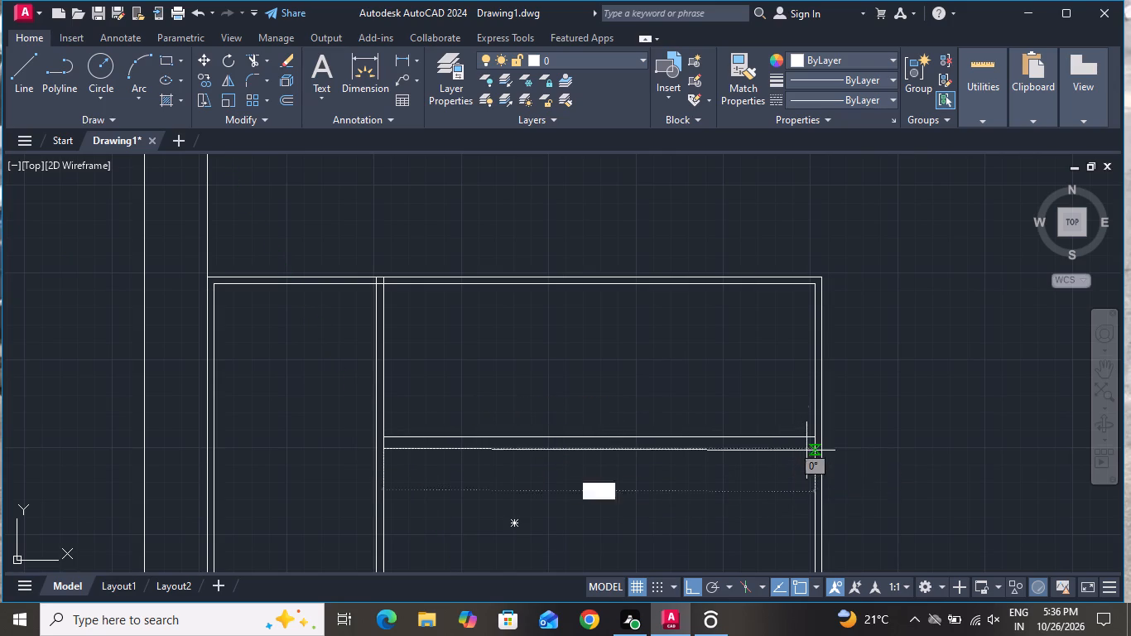
pyautogui.click(810, 448)
pyautogui.rightClick(802, 439)
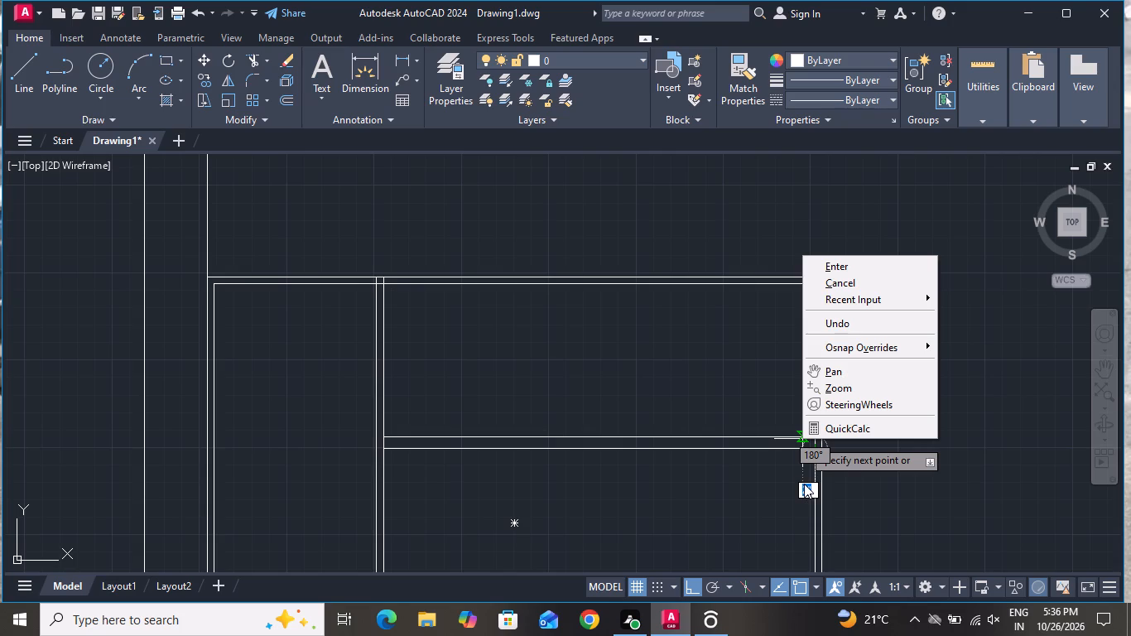
pyautogui.click(816, 282)
# Copy the pair of horizontal lines about 2'-6" downward along the double divider.
pyautogui.click(745, 369)
pyautogui.click(672, 468)
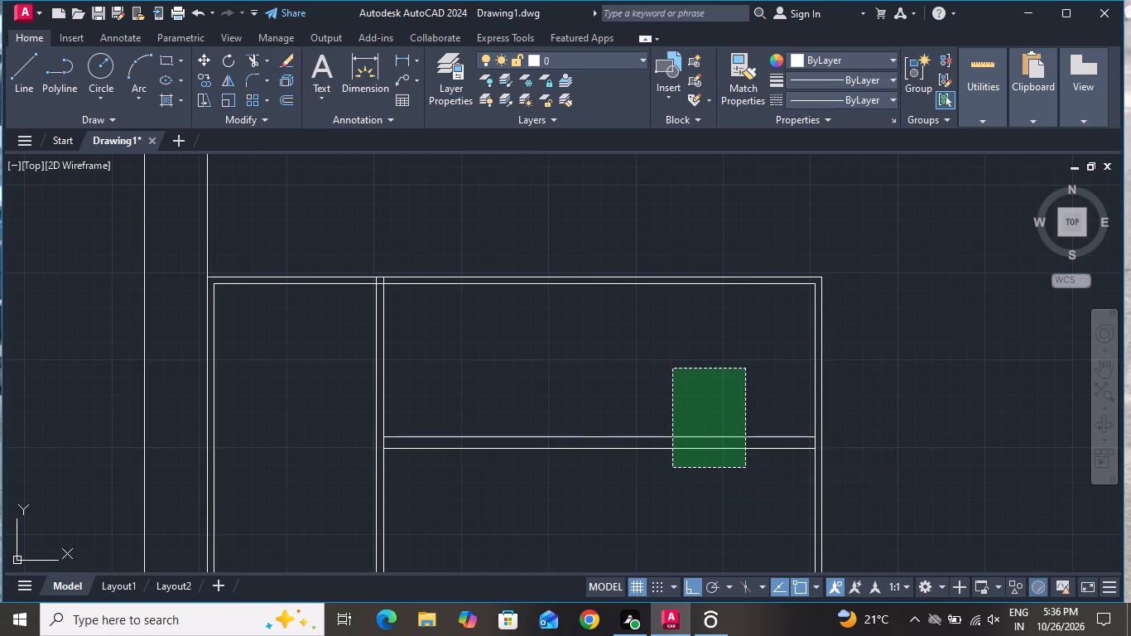
pyautogui.click(200, 76)
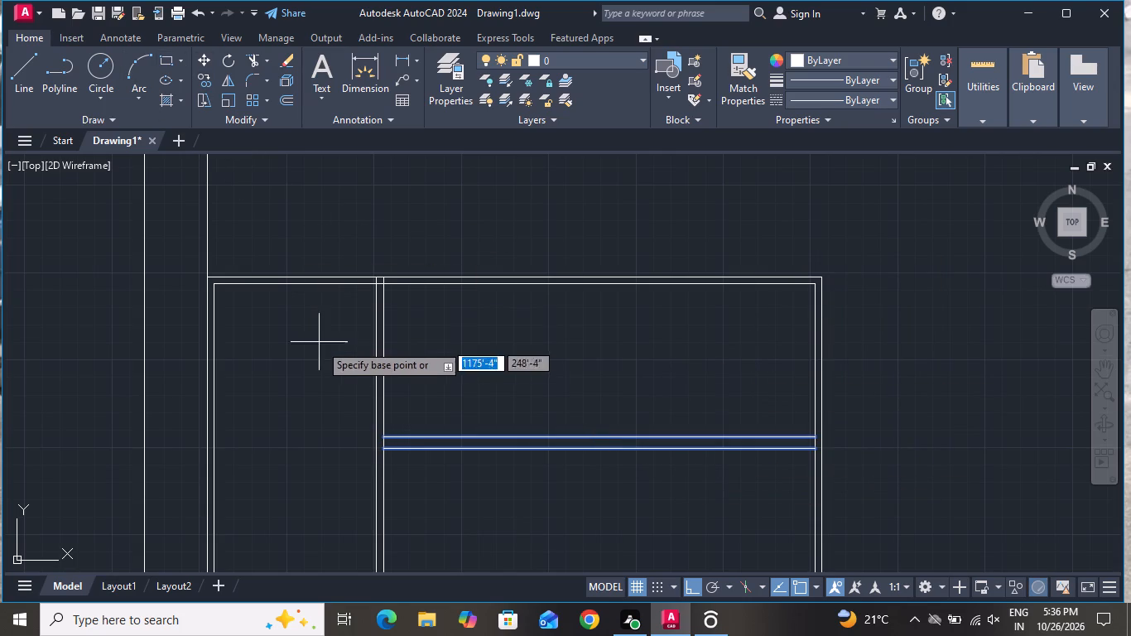
pyautogui.click(387, 431)
pyautogui.scroll(-2, 402, 306)
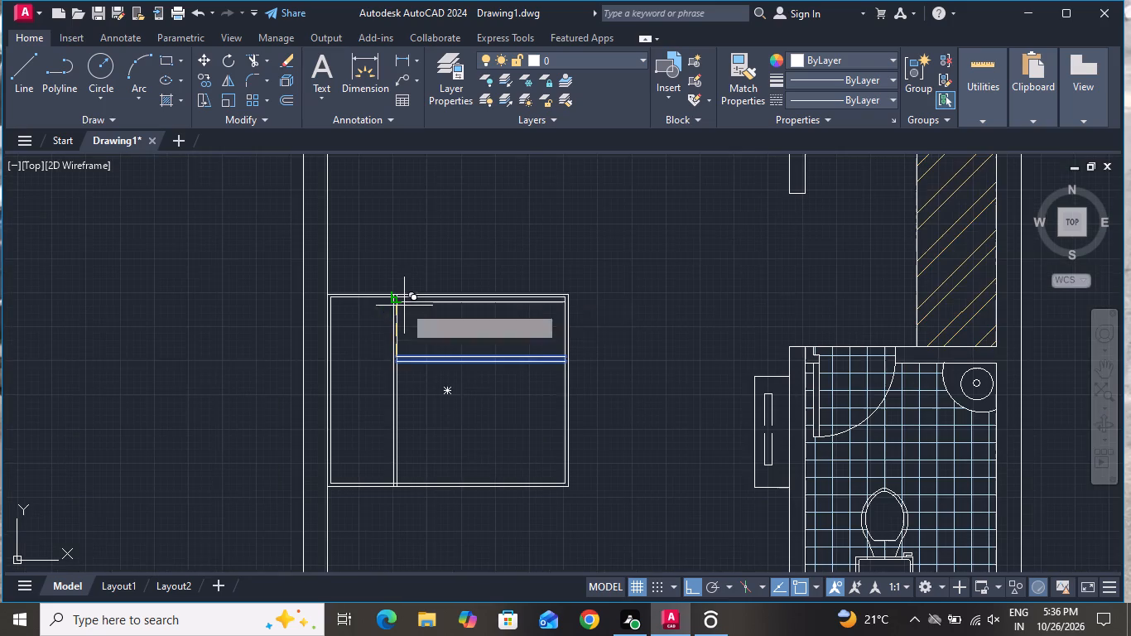
pyautogui.scroll(2, 392, 428)
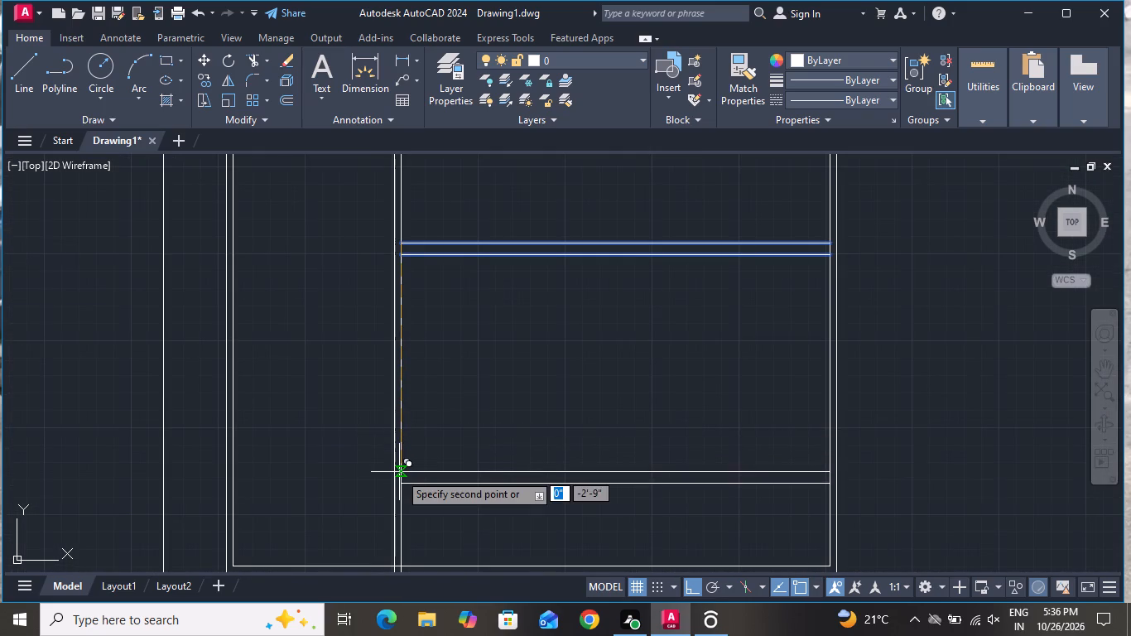
pyautogui.click(405, 450)
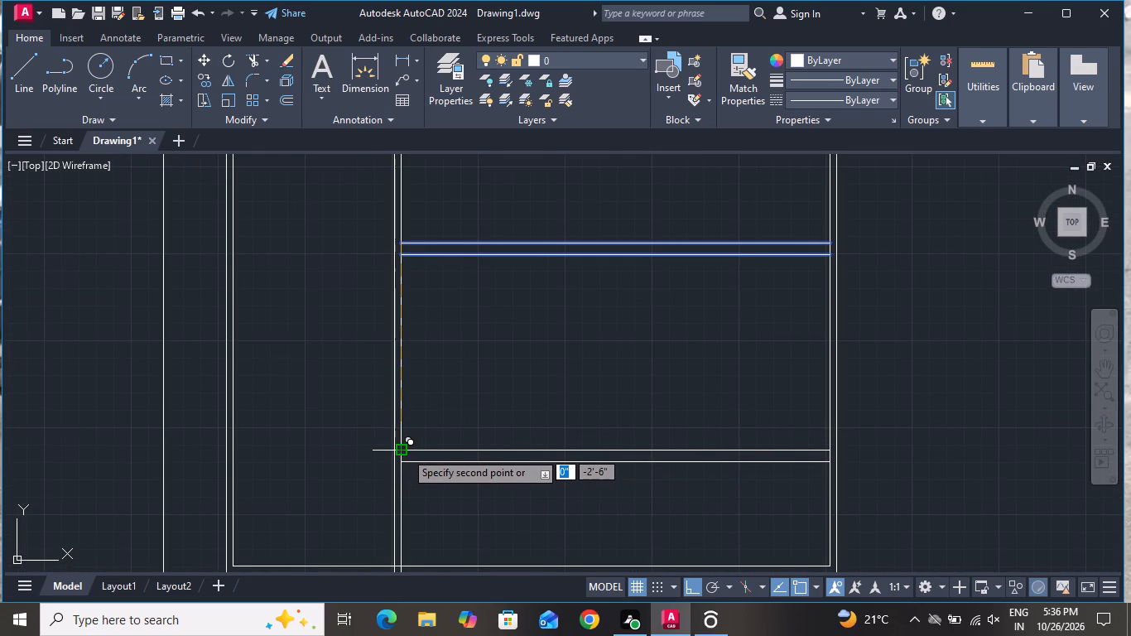
# Move the bed's upper pair of horizontal lines about 11" up and 1" left, onto the double vertical divider.
pyautogui.rightClick(405, 451)
pyautogui.click(482, 244)
pyautogui.scroll(-2, 482, 362)
pyautogui.click(515, 302)
pyautogui.click(508, 342)
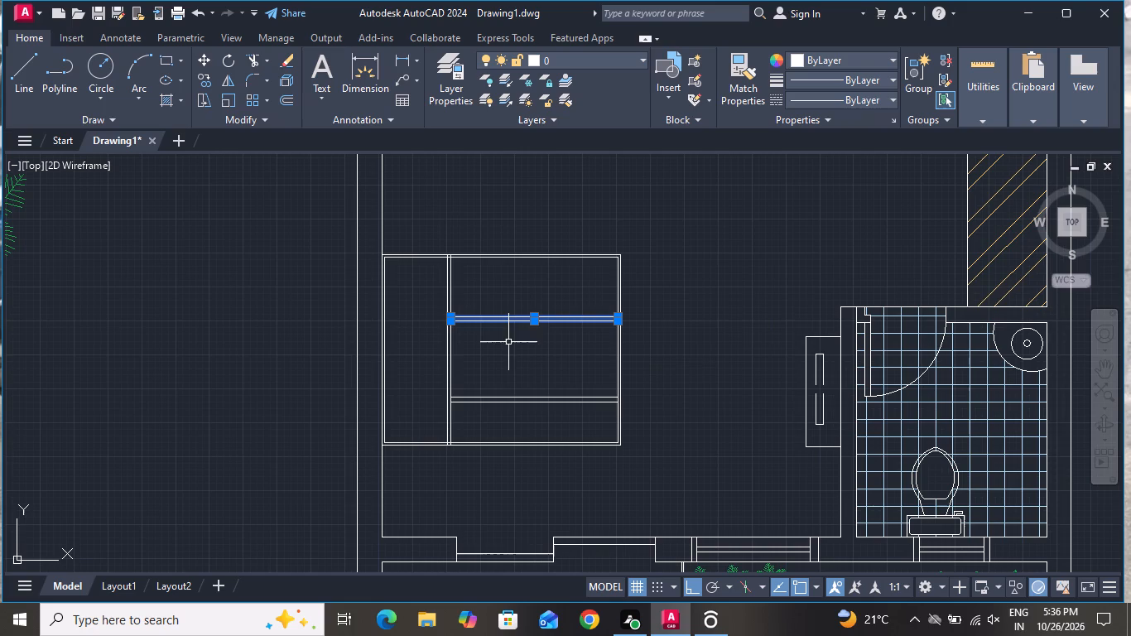
pyautogui.click(196, 57)
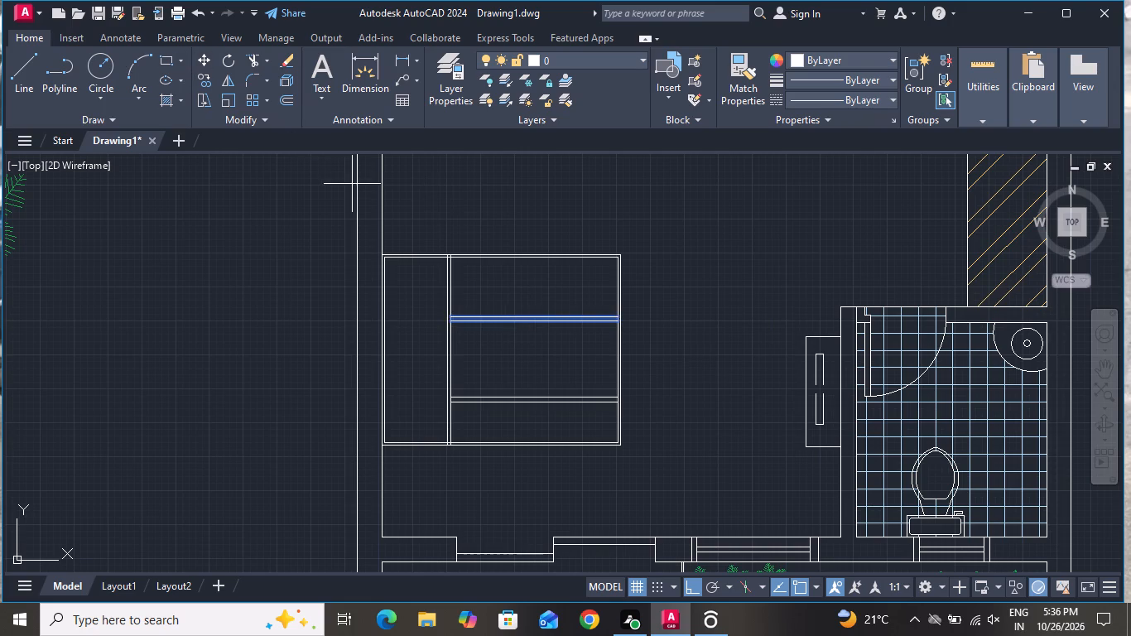
pyautogui.scroll(1, 411, 279)
pyautogui.click(474, 334)
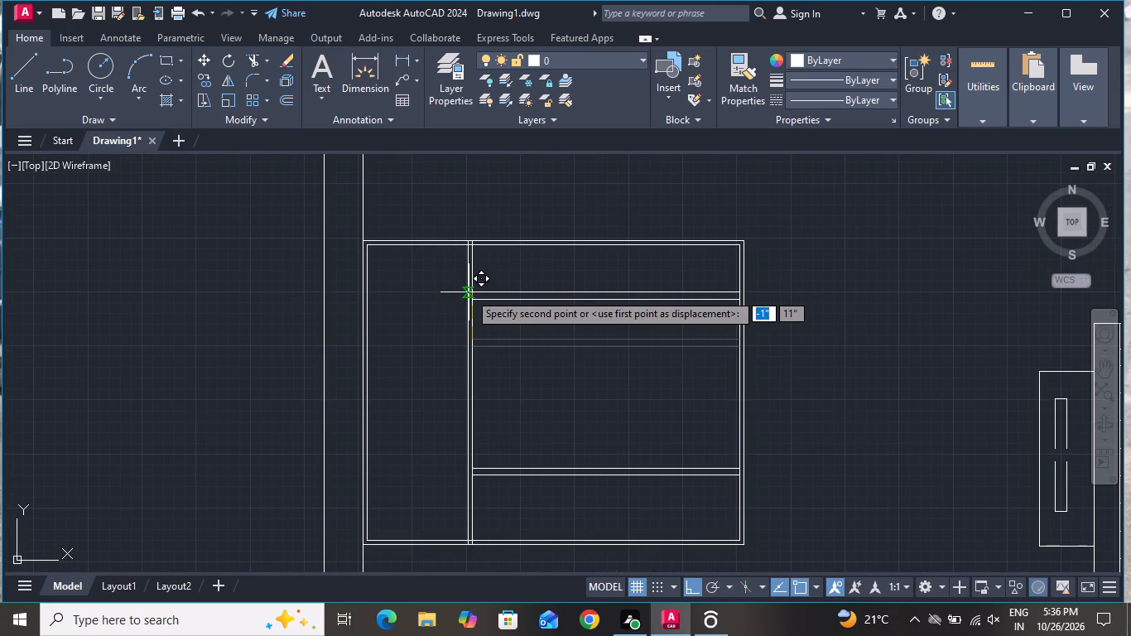
pyautogui.click(469, 292)
pyautogui.scroll(-1, 427, 307)
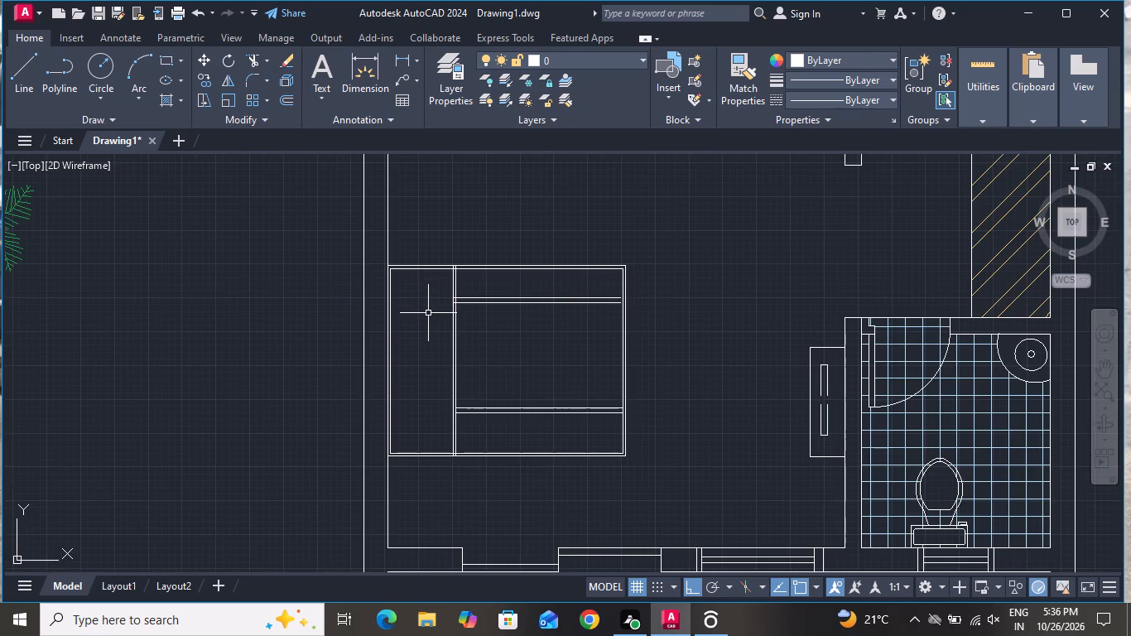
# Draw a pillow rectangle about 11" by 1'-5" in the upper part of the bed's narrow left strip.
pyautogui.click(166, 59)
pyautogui.scroll(2, 381, 278)
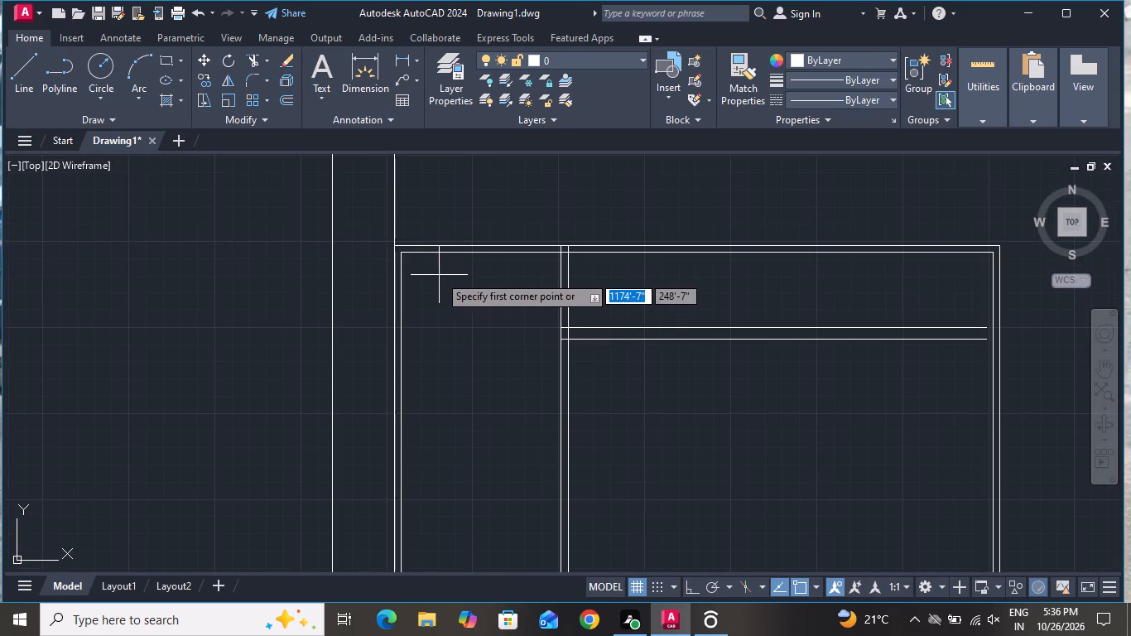
pyautogui.click(439, 275)
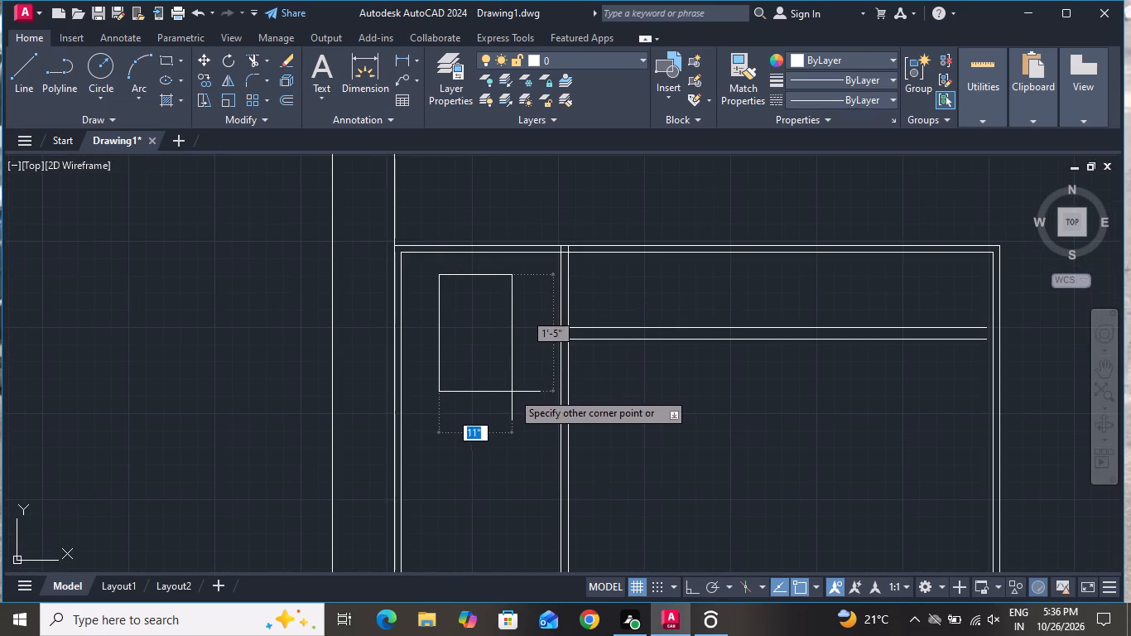
pyautogui.click(512, 392)
# Copy the pillow rectangle about 3'-1" straight down within the bed's left strip.
pyautogui.click(496, 393)
pyautogui.click(207, 79)
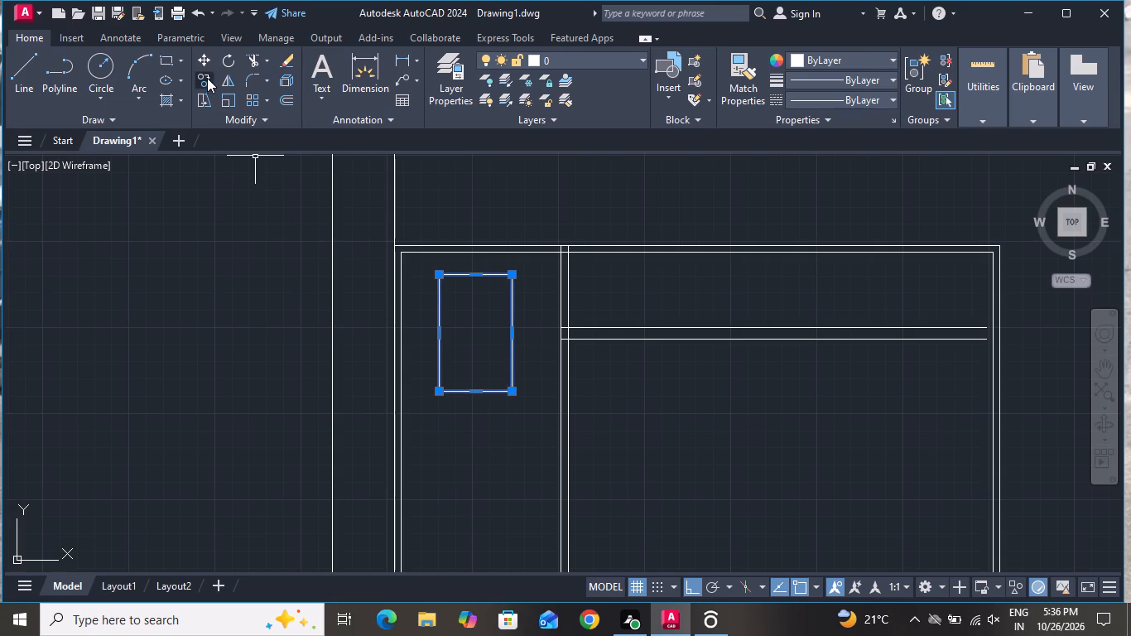
pyautogui.click(474, 340)
pyautogui.scroll(-2, 484, 314)
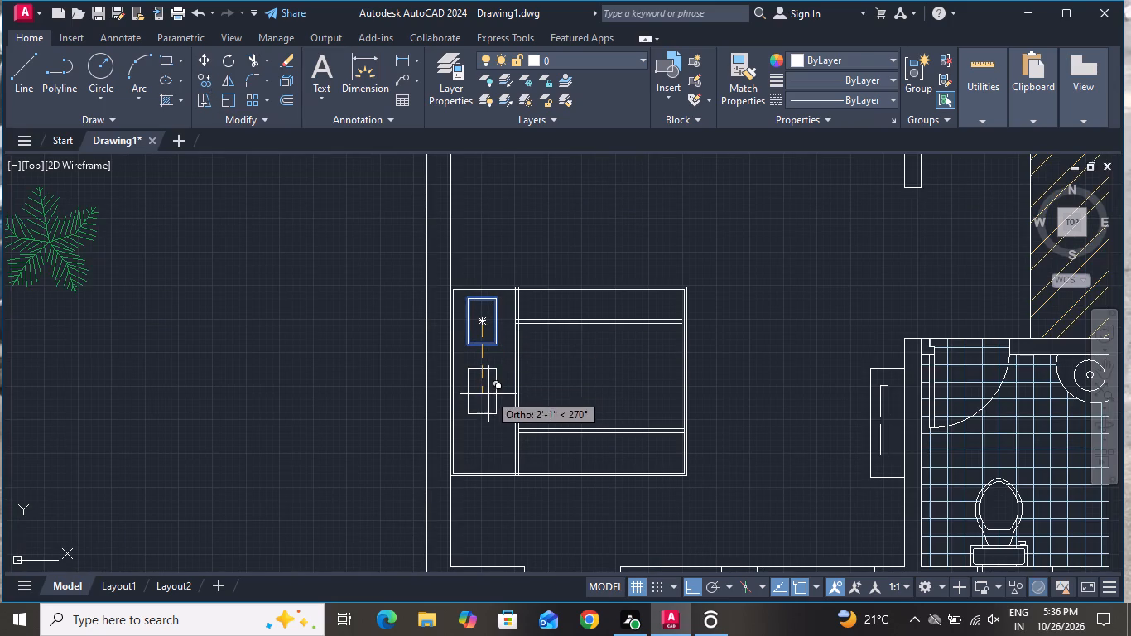
pyautogui.click(486, 425)
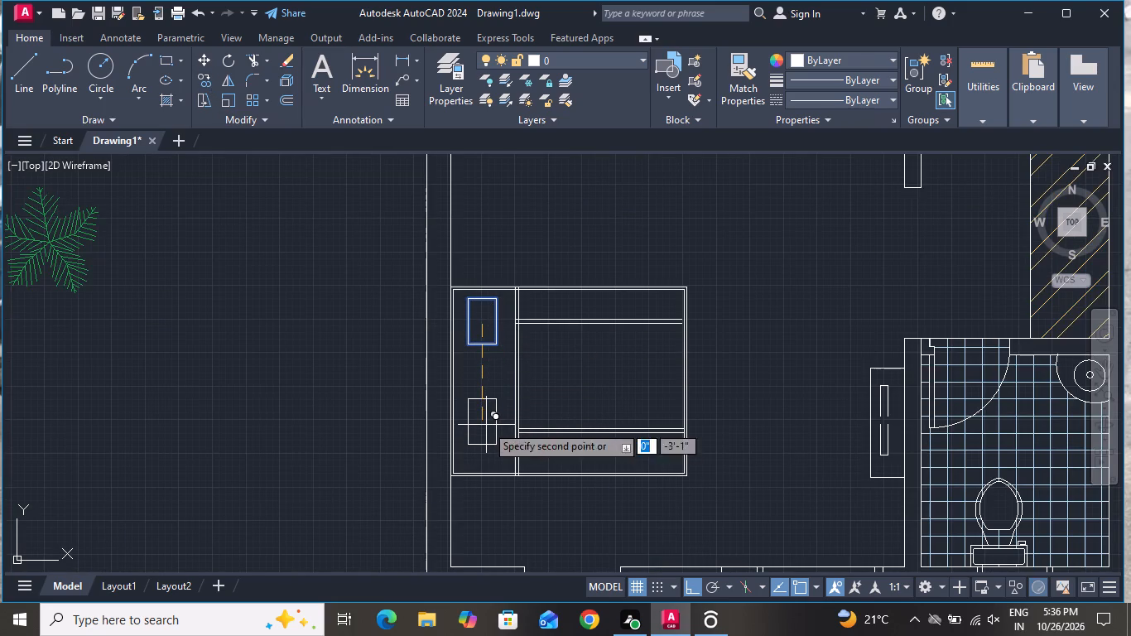
pyautogui.rightClick(484, 426)
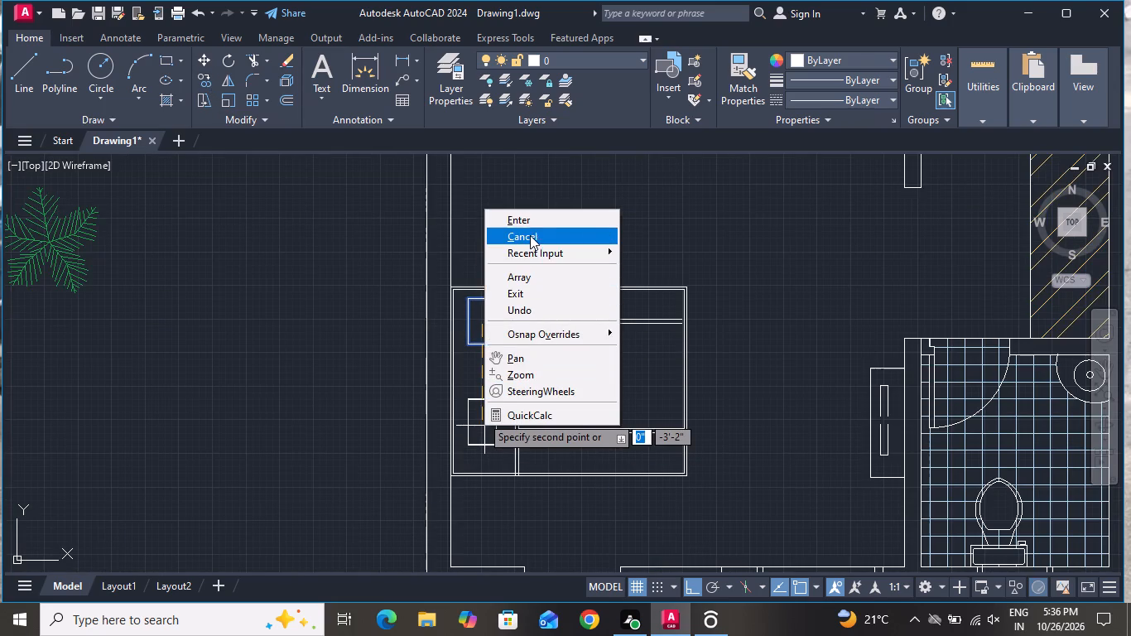
pyautogui.click(530, 234)
# Draw a side-table rectangle about 1'-5" by 1'-8" against the left wall, just above the bed.
pyautogui.scroll(-2, 528, 247)
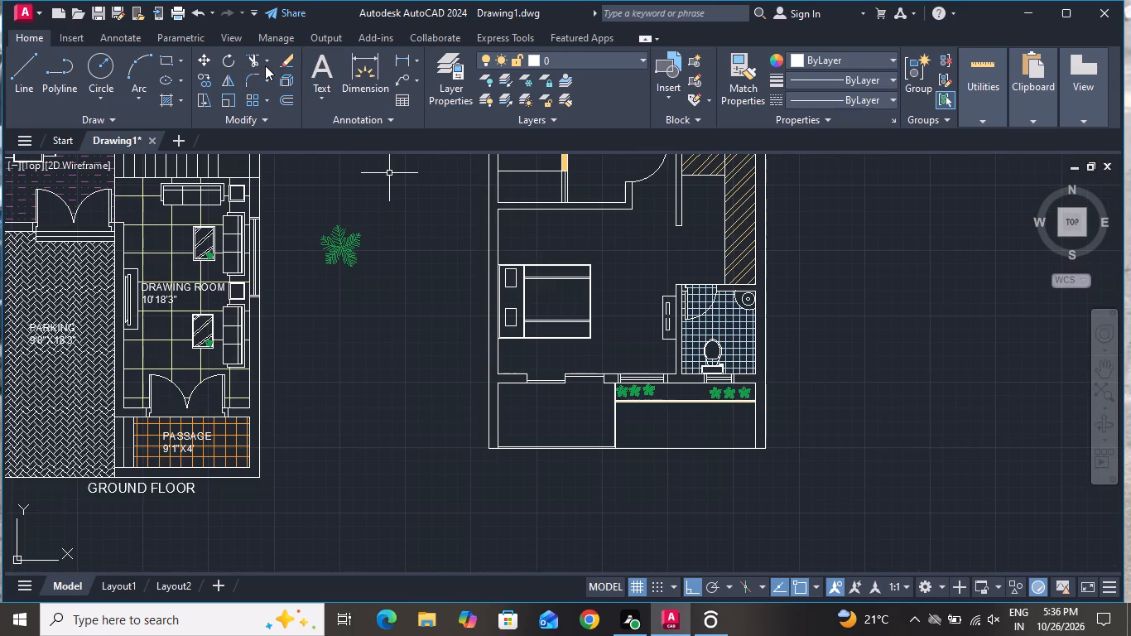
pyautogui.click(168, 61)
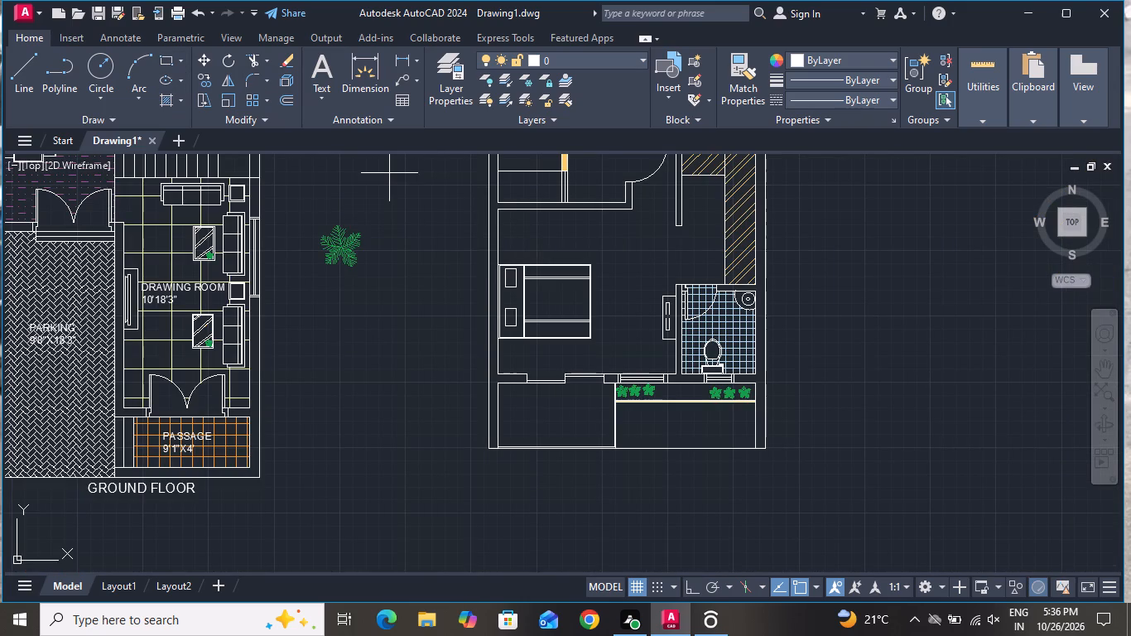
pyautogui.scroll(-2, 180, 184)
pyautogui.scroll(2, 263, 191)
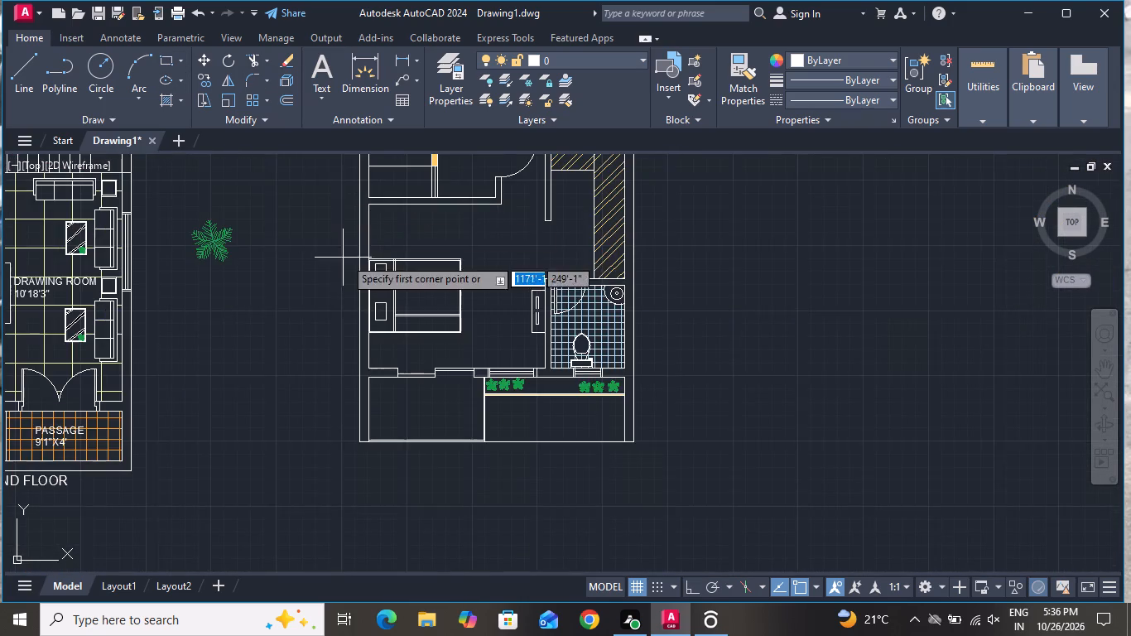
pyautogui.scroll(3, 380, 237)
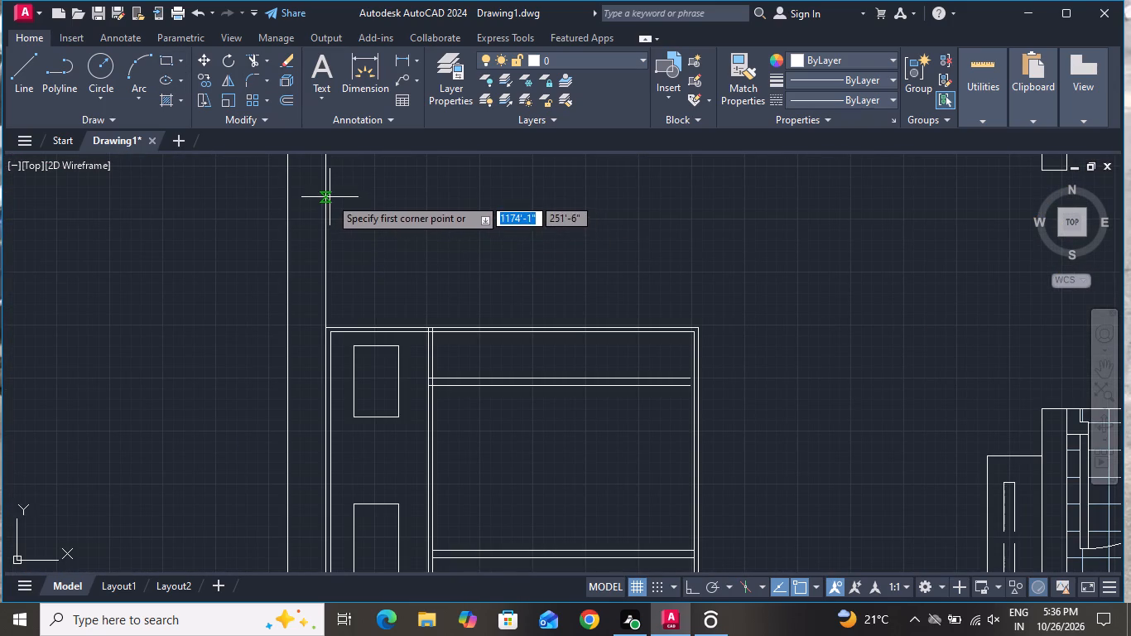
pyautogui.click(328, 197)
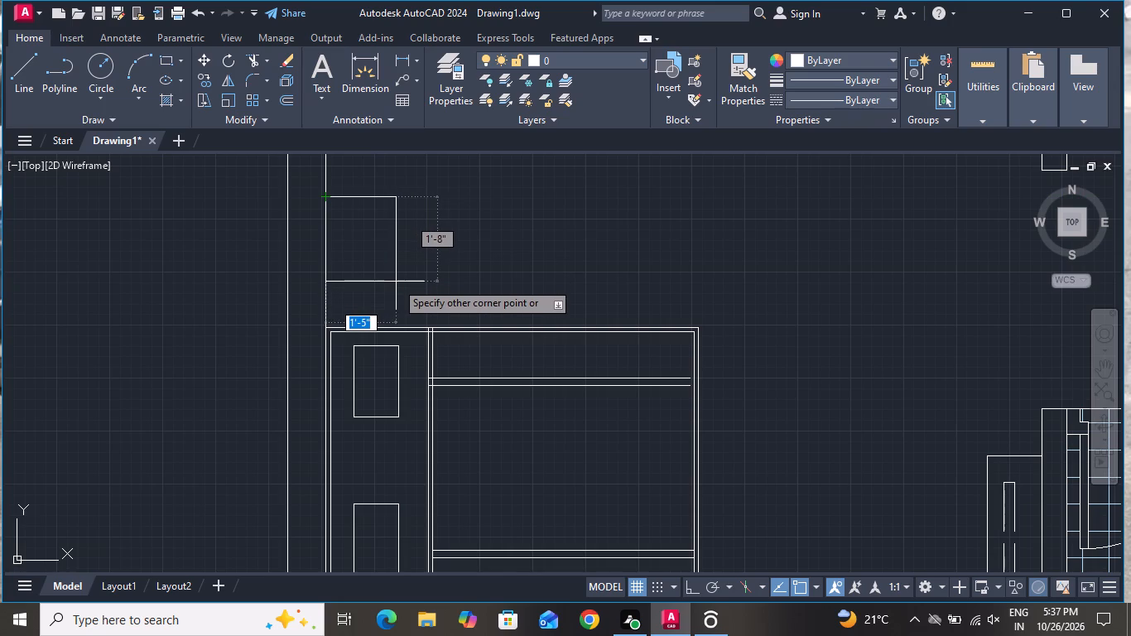
pyautogui.click(396, 282)
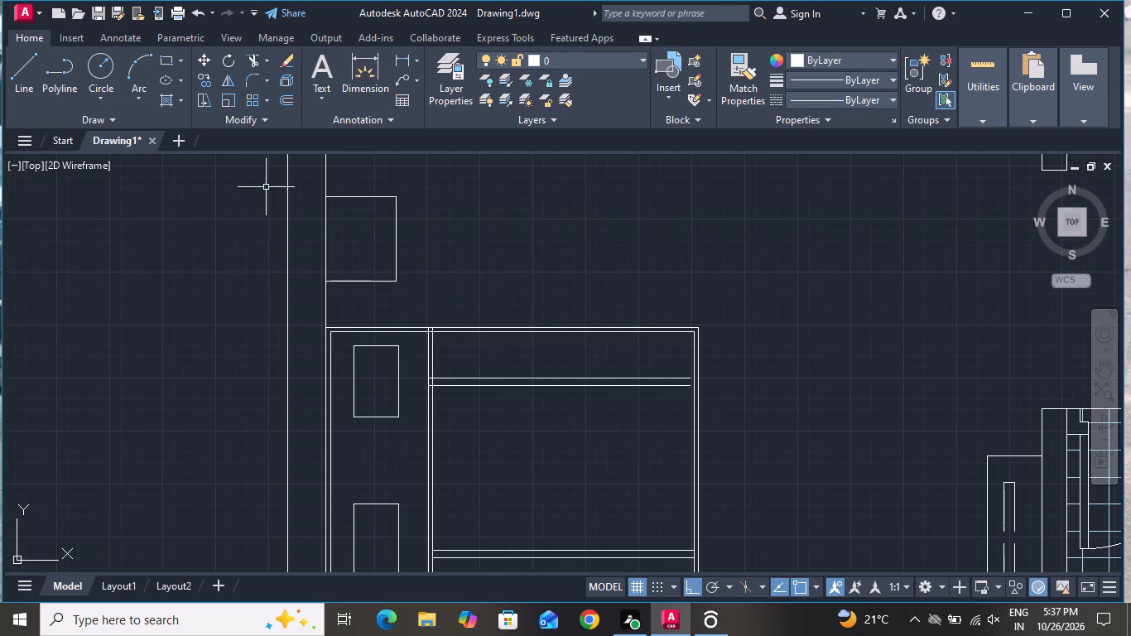
# Draw a vertical line across the side-table rectangle from its top edge to its bottom edge, near the wall.
pyautogui.click(31, 72)
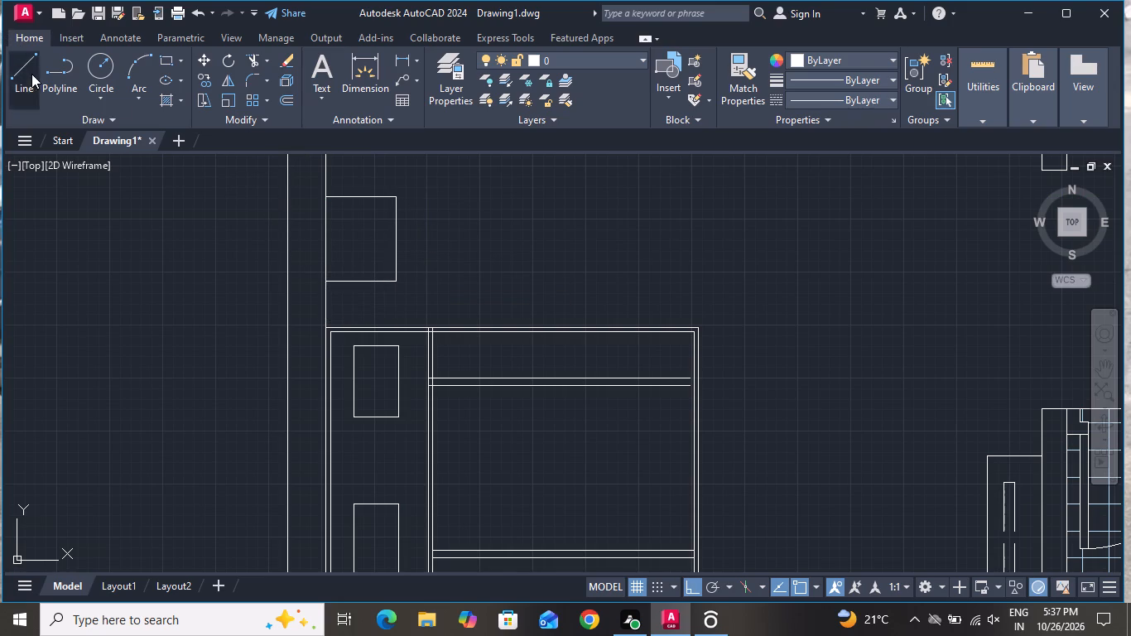
pyautogui.scroll(2, 353, 195)
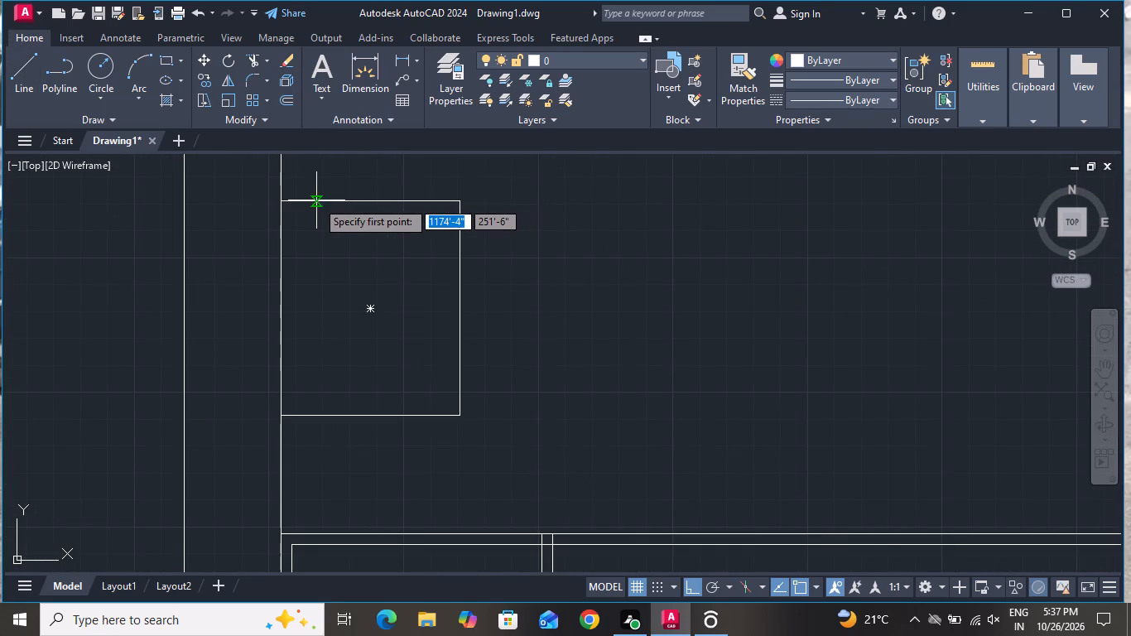
pyautogui.click(308, 197)
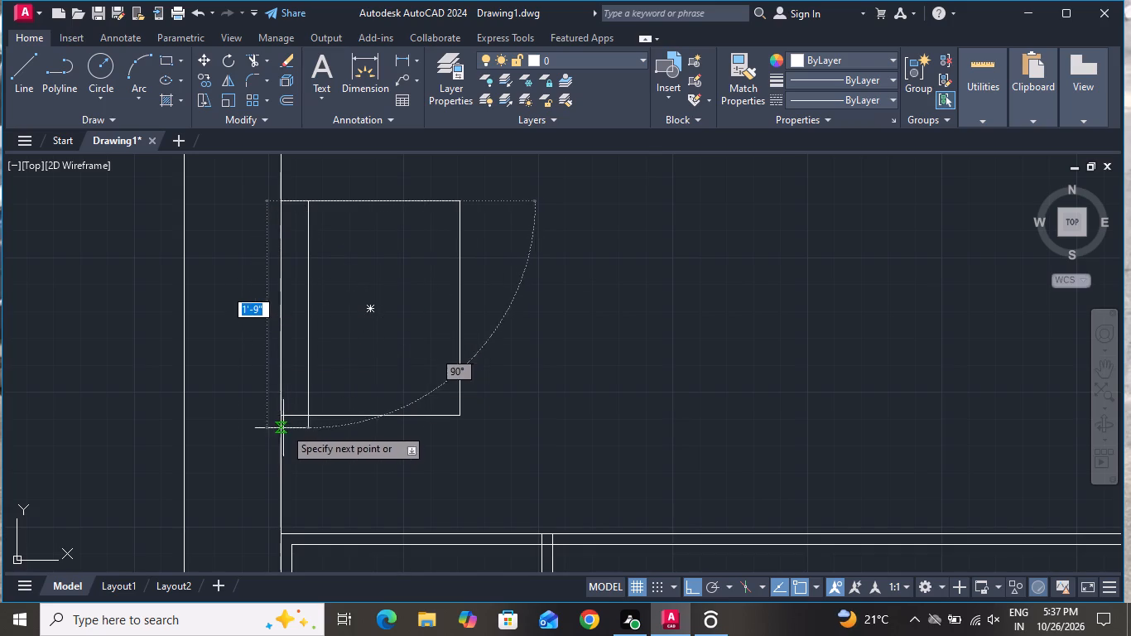
pyautogui.click(313, 415)
pyautogui.rightClick(313, 416)
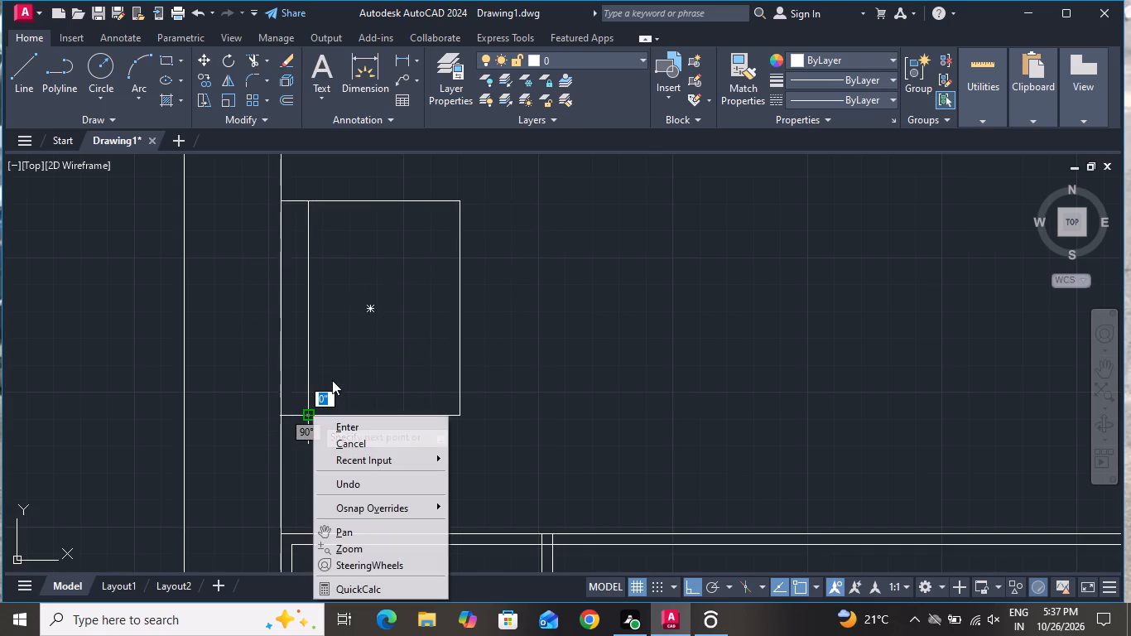
pyautogui.click(334, 438)
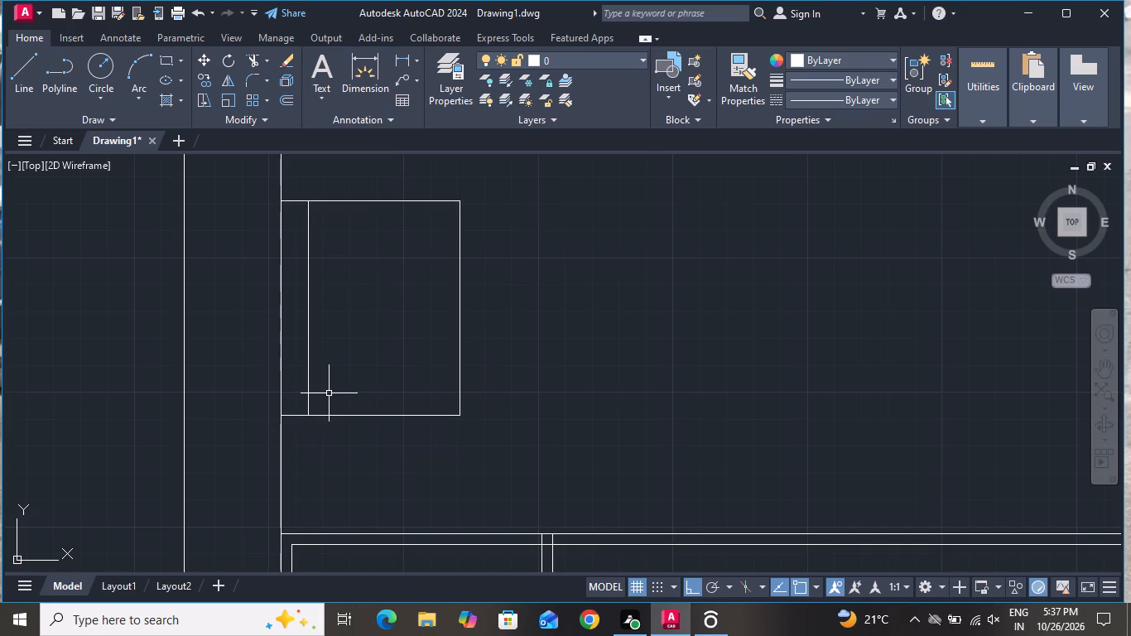
# Offset the side table's vertical line 2" to the right six times in succession, filling the rectangle with evenly spaced lines.
pyautogui.write('o')
pyautogui.press('space')
pyautogui.press('2')
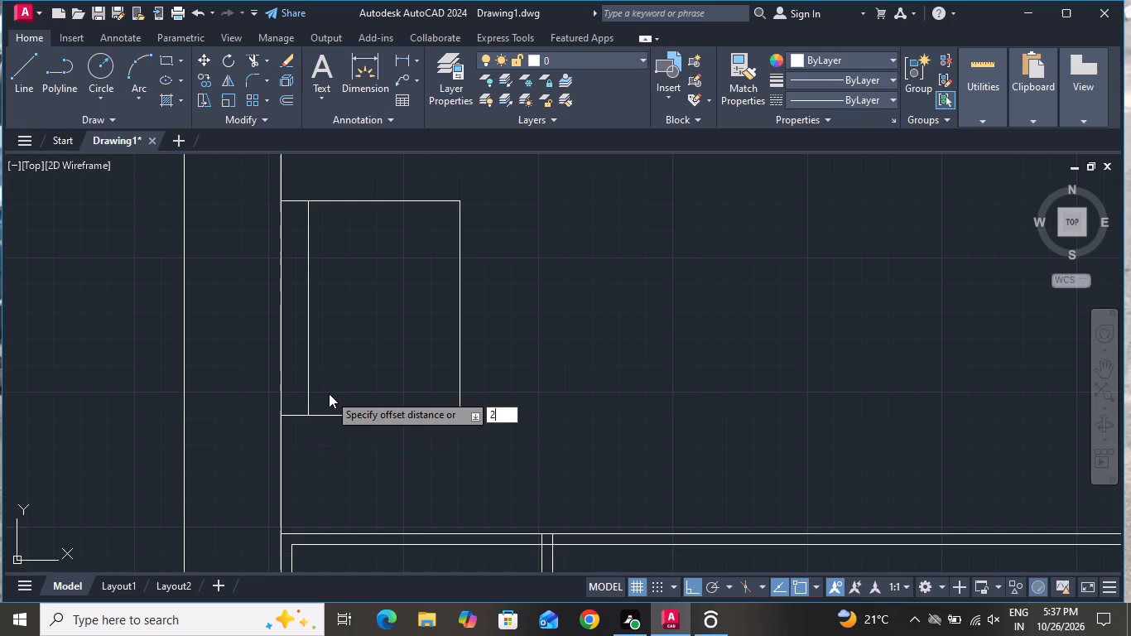
pyautogui.hotkey('shift', '"')
pyautogui.press('Return')
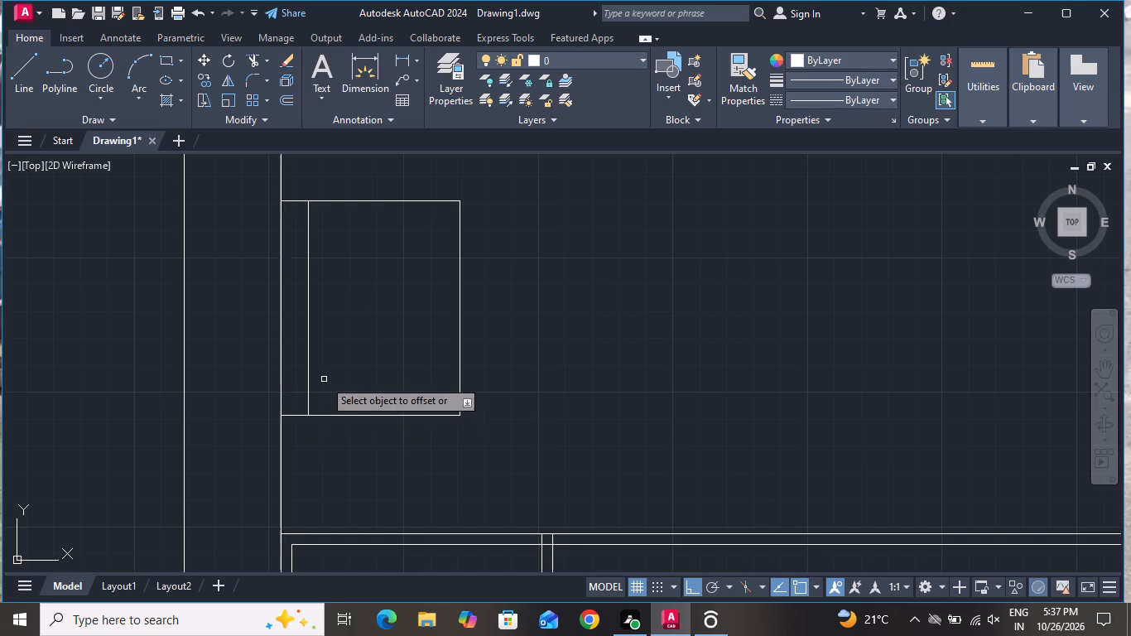
pyautogui.click(310, 364)
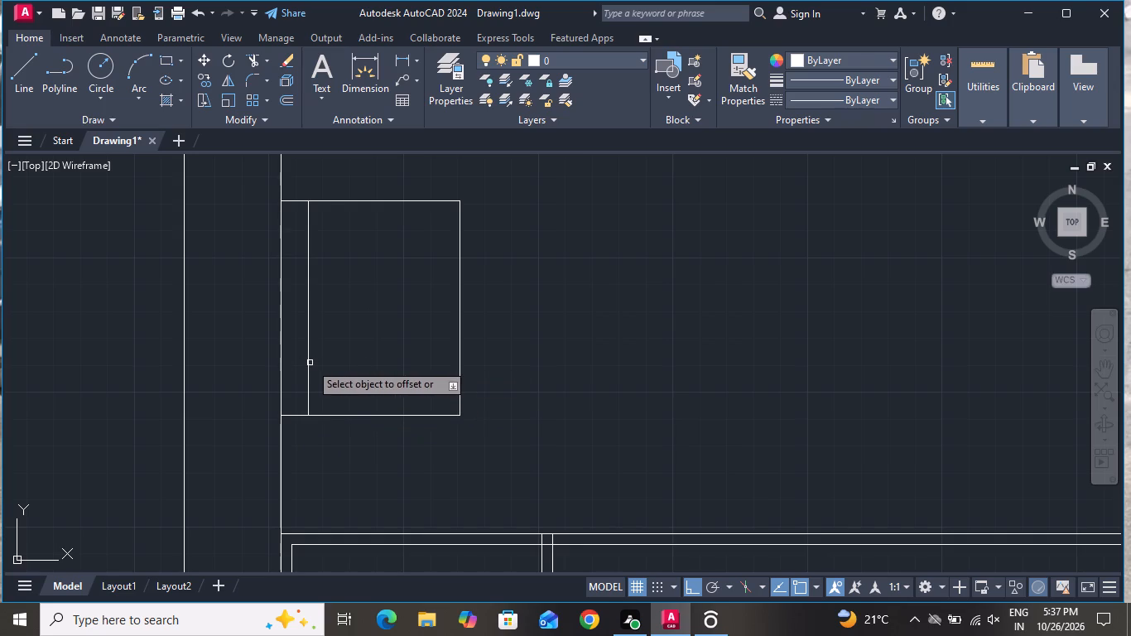
pyautogui.click(310, 363)
pyautogui.click(359, 359)
pyautogui.click(333, 359)
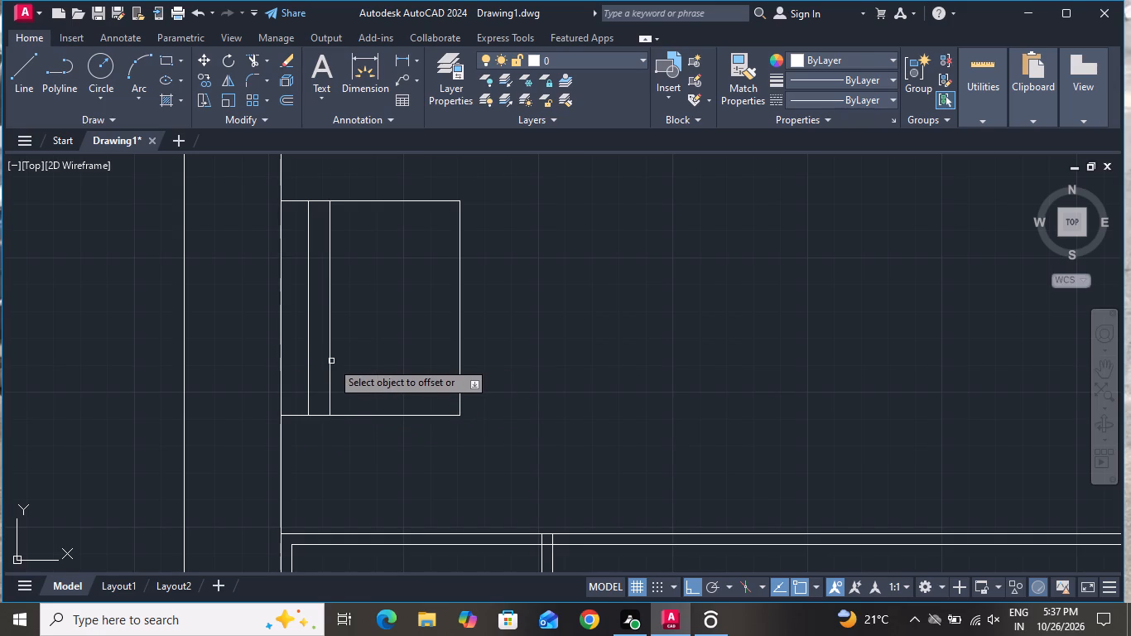
pyautogui.click(331, 361)
pyautogui.click(367, 361)
pyautogui.click(349, 364)
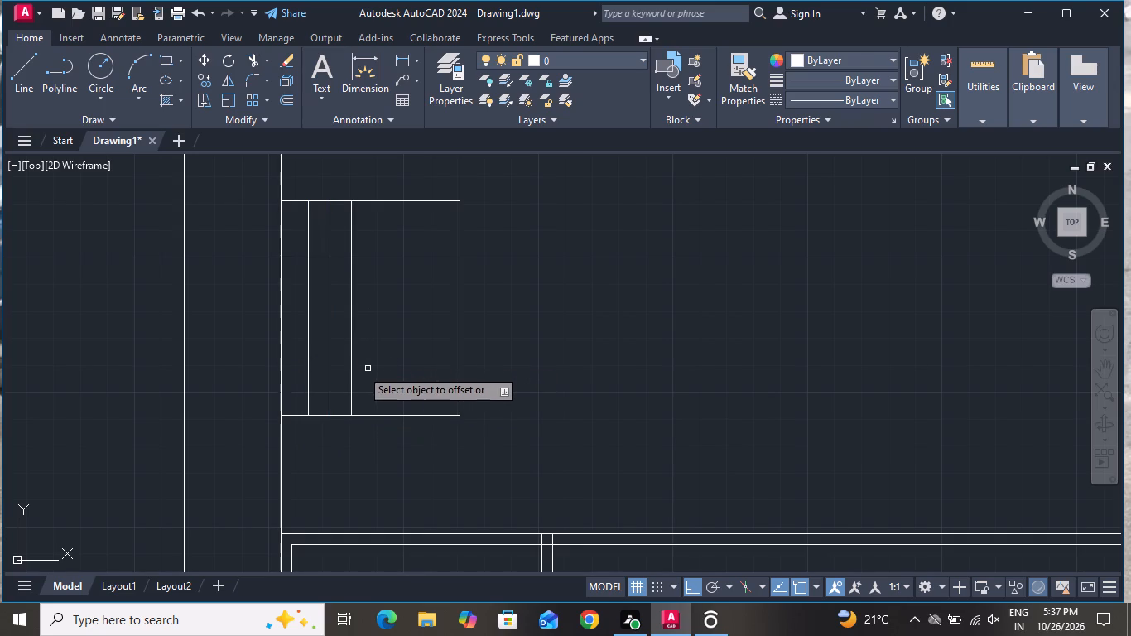
pyautogui.click(351, 367)
pyautogui.click(401, 366)
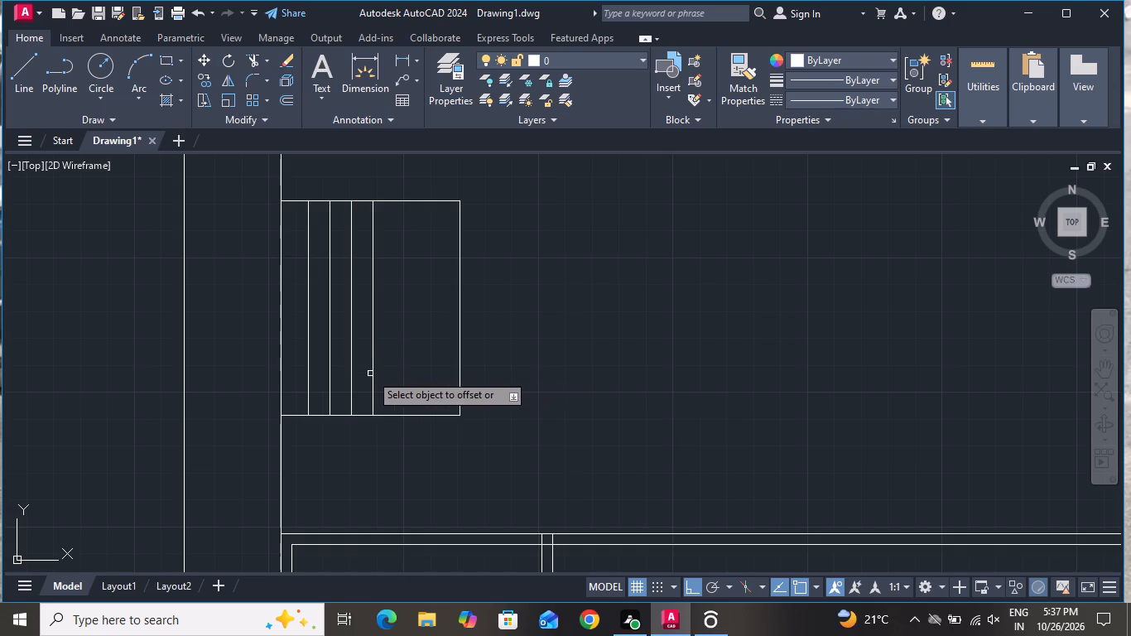
pyautogui.click(374, 370)
pyautogui.click(411, 371)
pyautogui.click(393, 376)
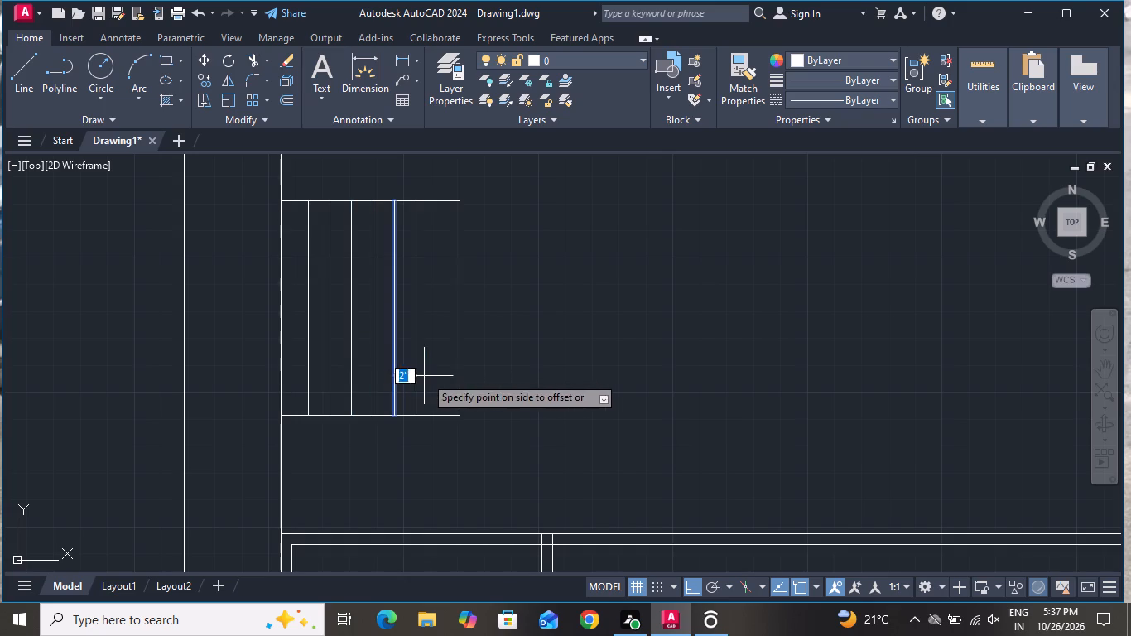
pyautogui.click(425, 376)
pyautogui.click(415, 377)
pyautogui.click(431, 373)
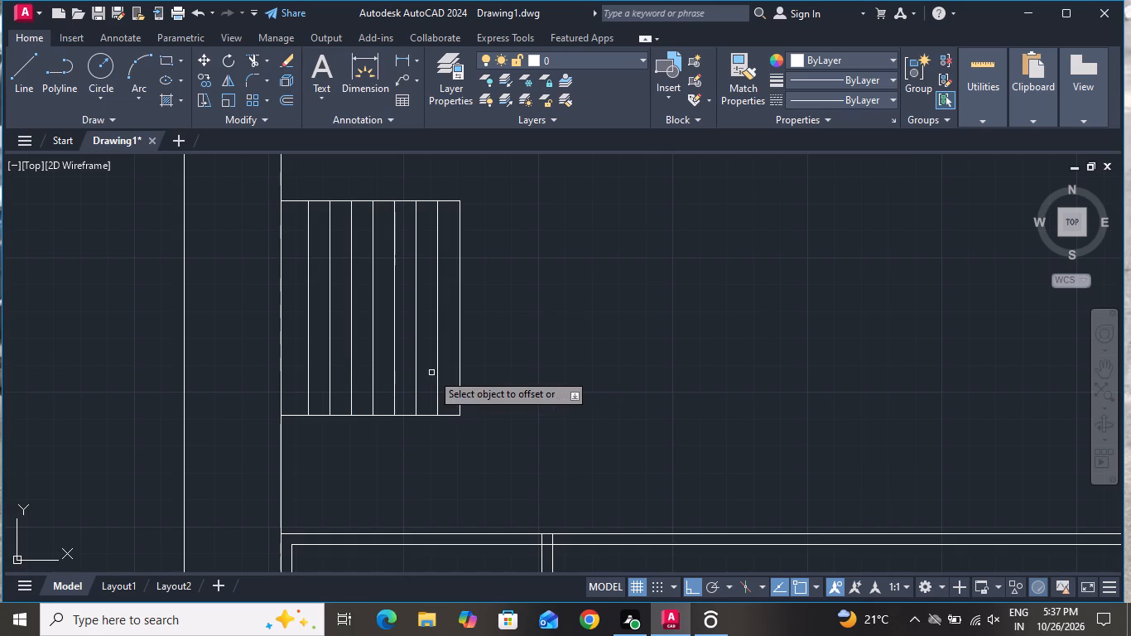
pyautogui.rightClick(505, 370)
pyautogui.click(538, 395)
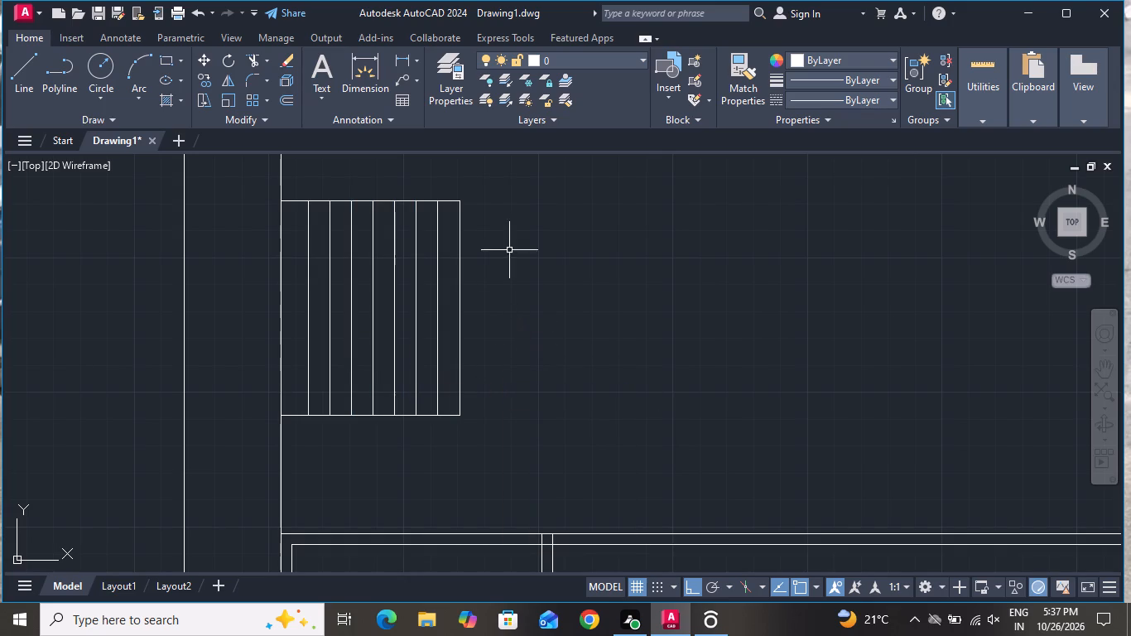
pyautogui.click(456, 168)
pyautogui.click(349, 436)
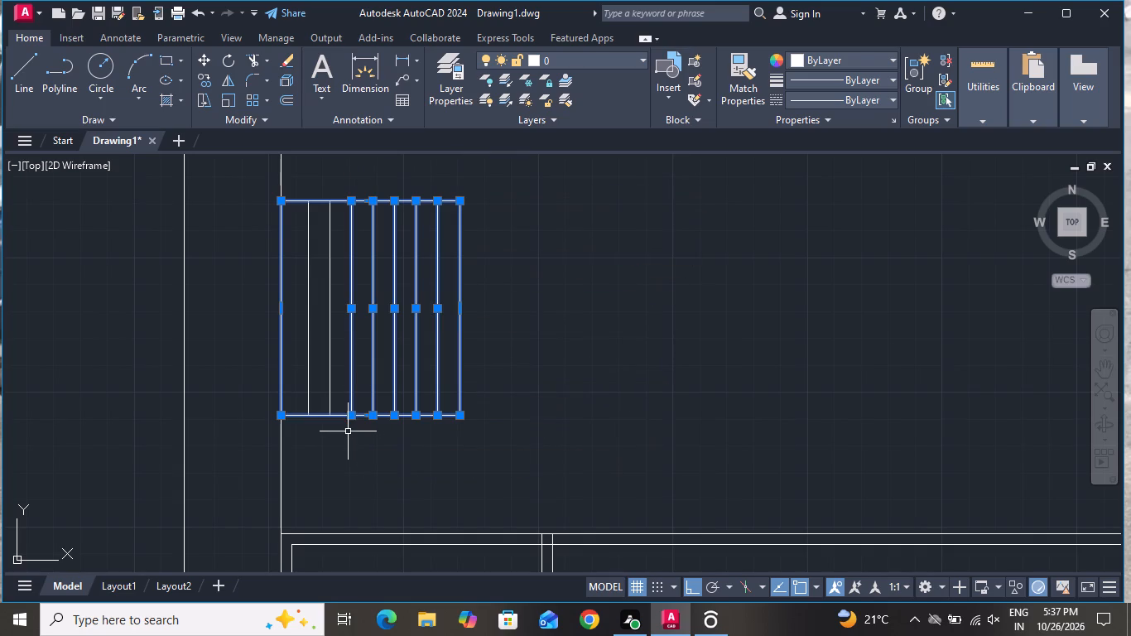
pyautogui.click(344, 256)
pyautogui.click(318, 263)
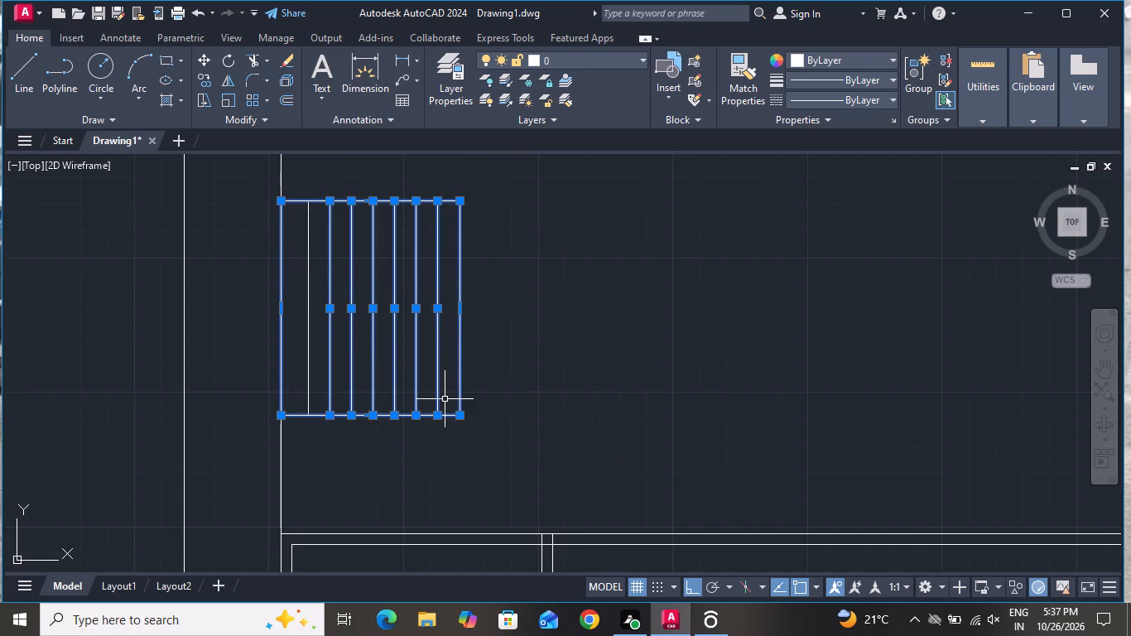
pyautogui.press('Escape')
# Offset the side table's outer rectangle 2" outward to form a surrounding border.
pyautogui.write('o')
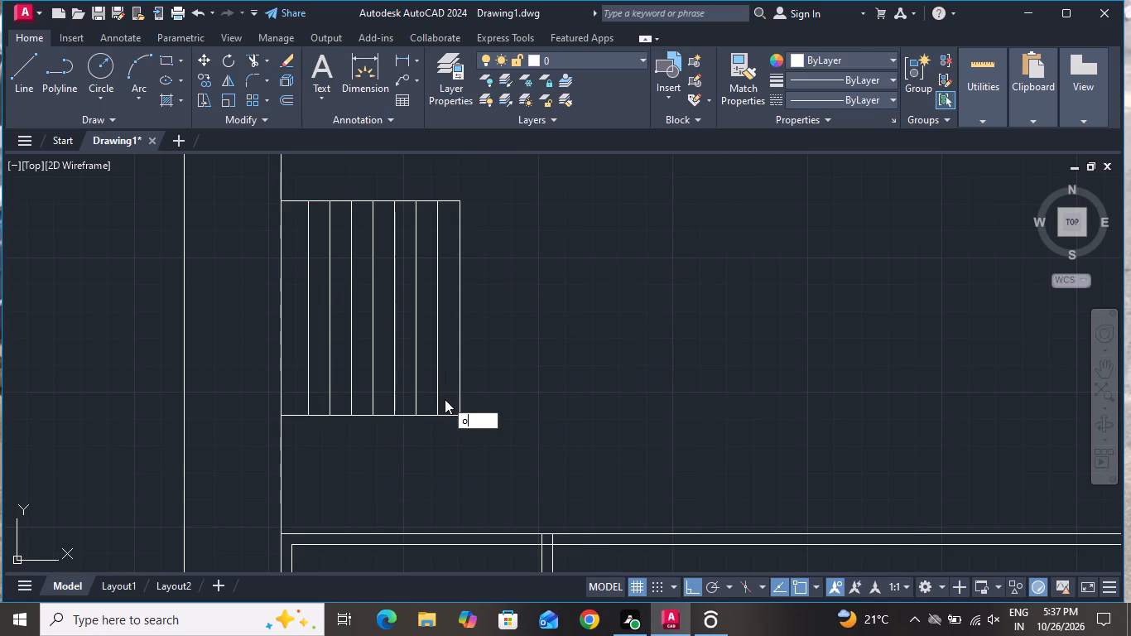
pyautogui.press('space')
pyautogui.press('2')
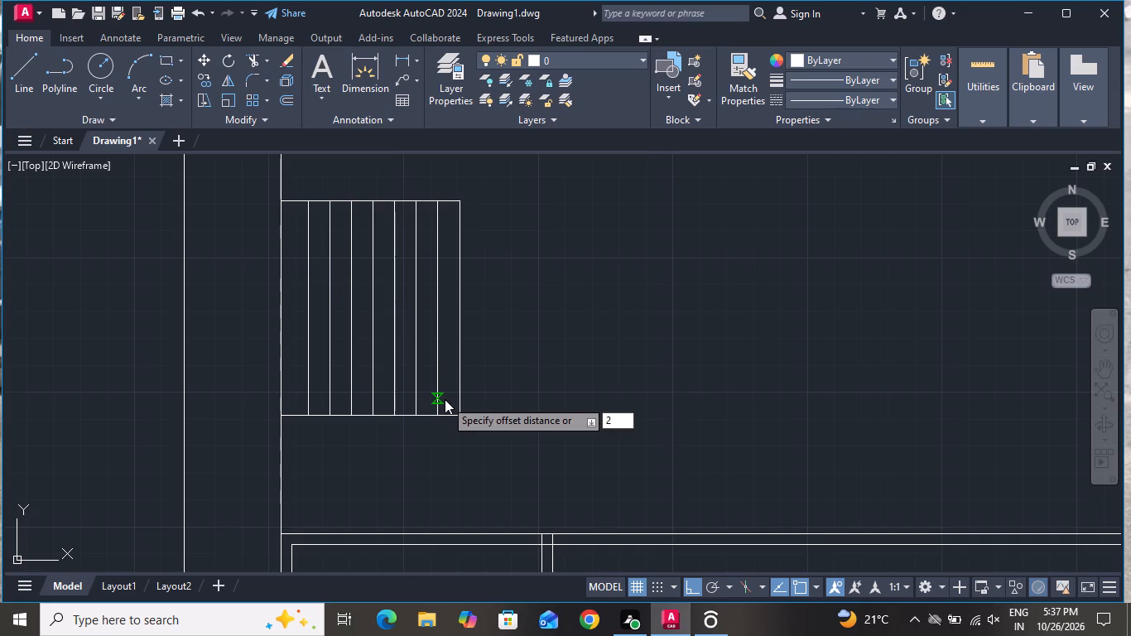
pyautogui.hotkey('shift', '"')
pyautogui.press('Return')
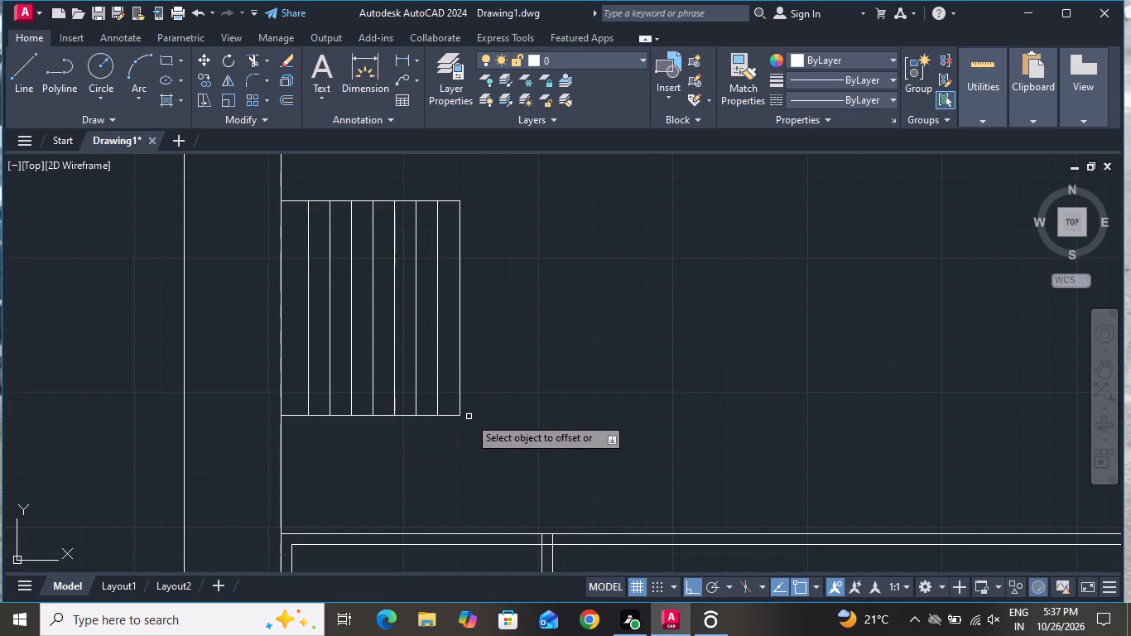
pyautogui.click(459, 414)
pyautogui.click(506, 450)
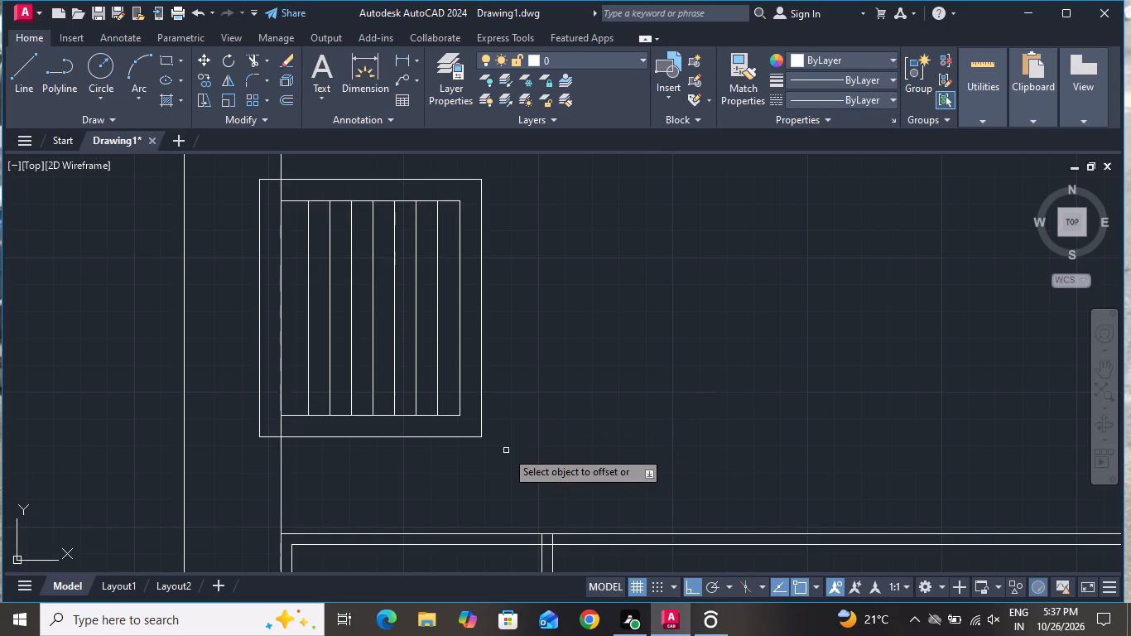
pyautogui.rightClick(511, 439)
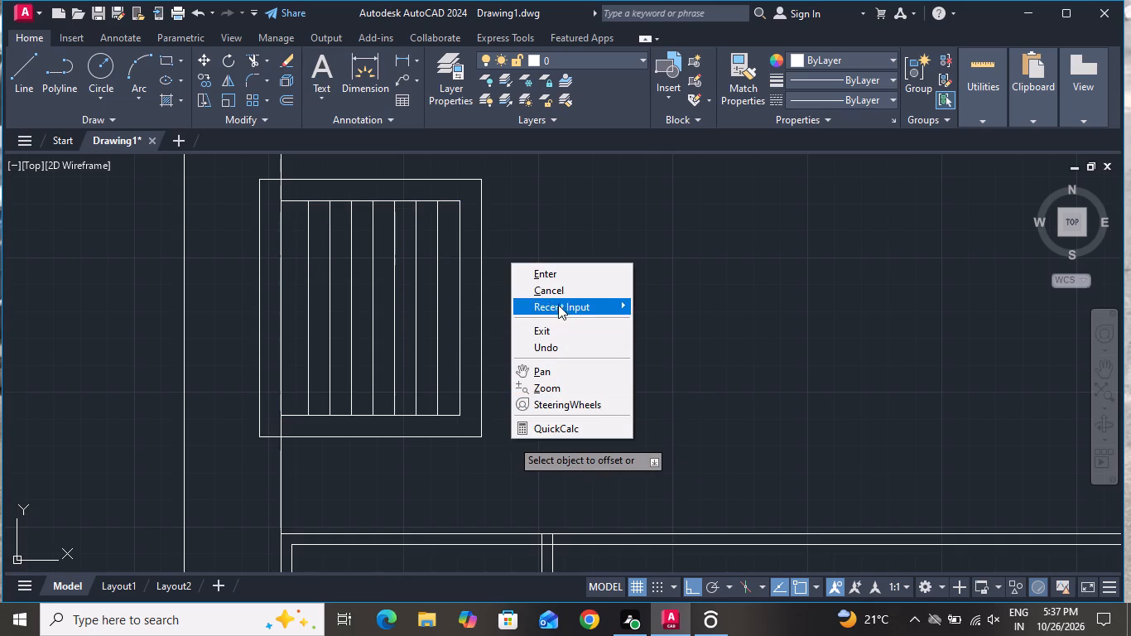
pyautogui.click(564, 291)
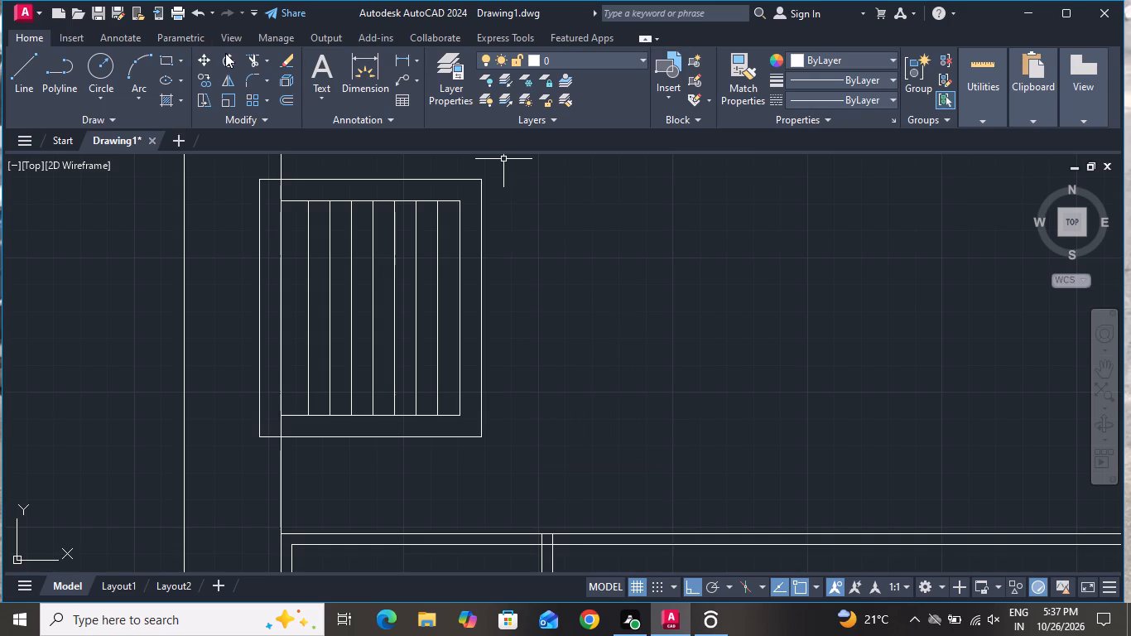
# Trim the portions of the side table's new outer border that extend into the wall.
pyautogui.click(247, 52)
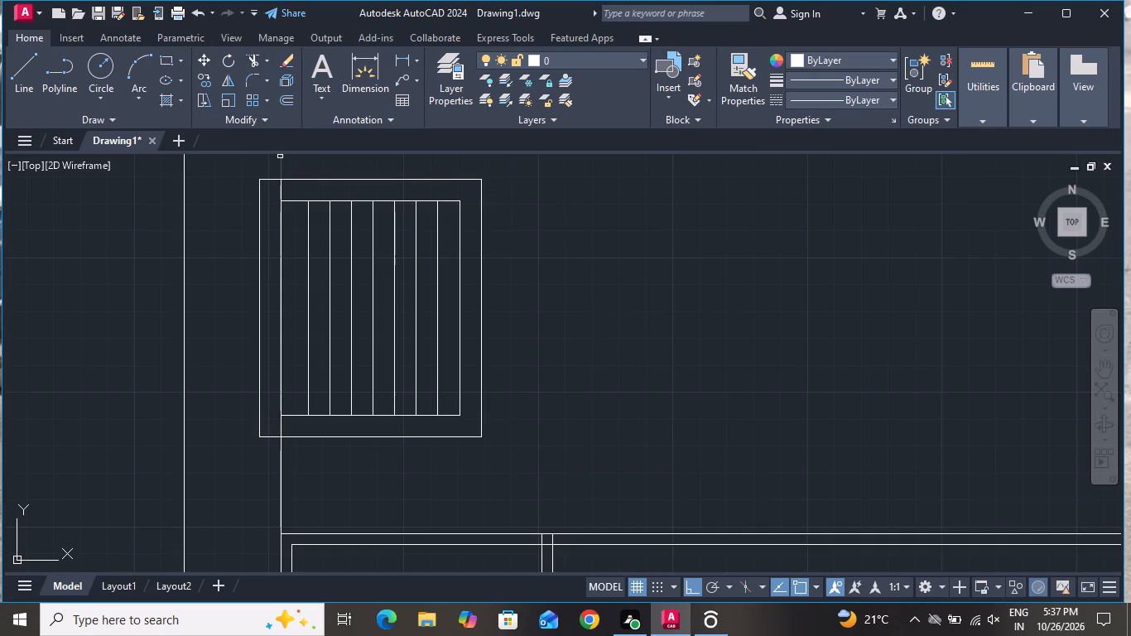
pyautogui.click(260, 158)
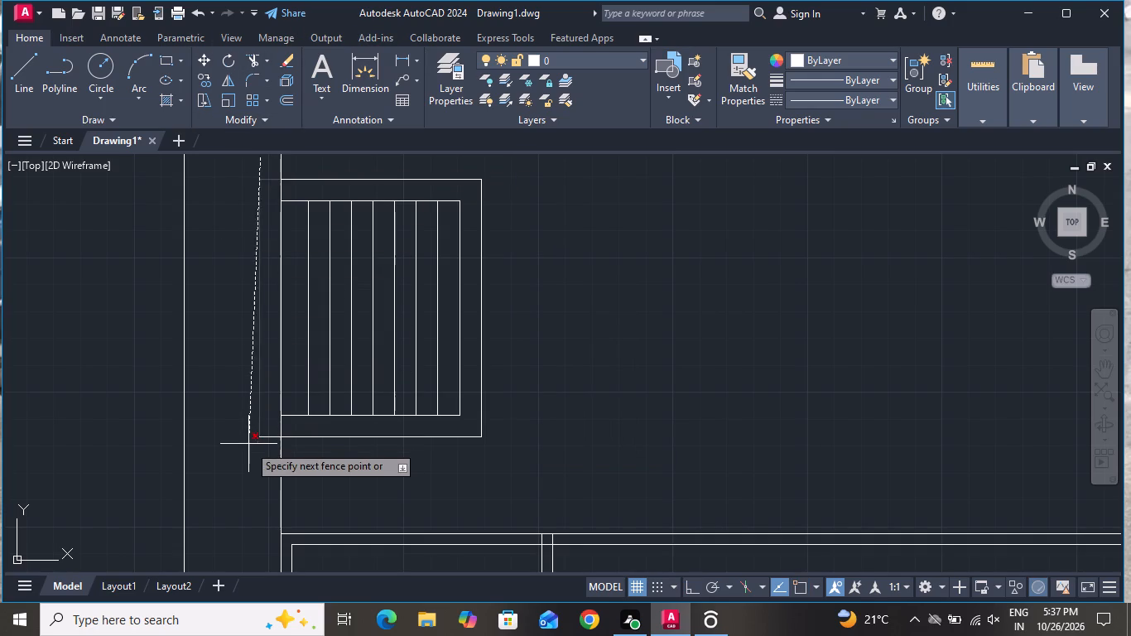
pyautogui.click(264, 452)
pyautogui.click(275, 422)
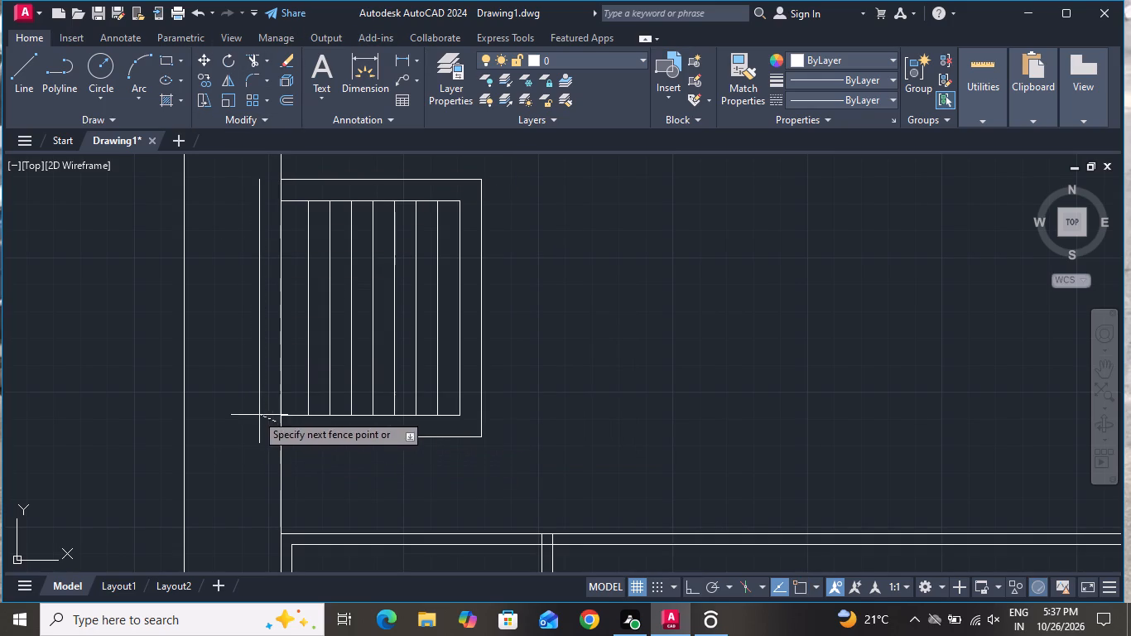
pyautogui.click(255, 411)
pyautogui.rightClick(526, 399)
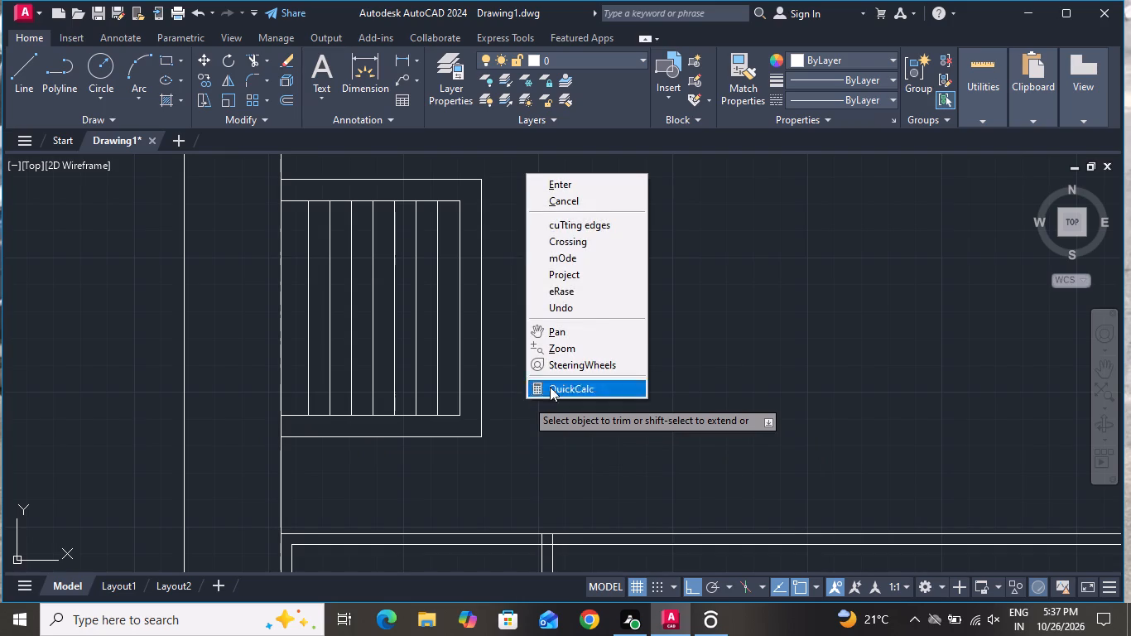
pyautogui.click(586, 200)
# Copy the complete side table about 9'-0" straight down along the wall, placing it just below the bed.
pyautogui.scroll(-5, 585, 249)
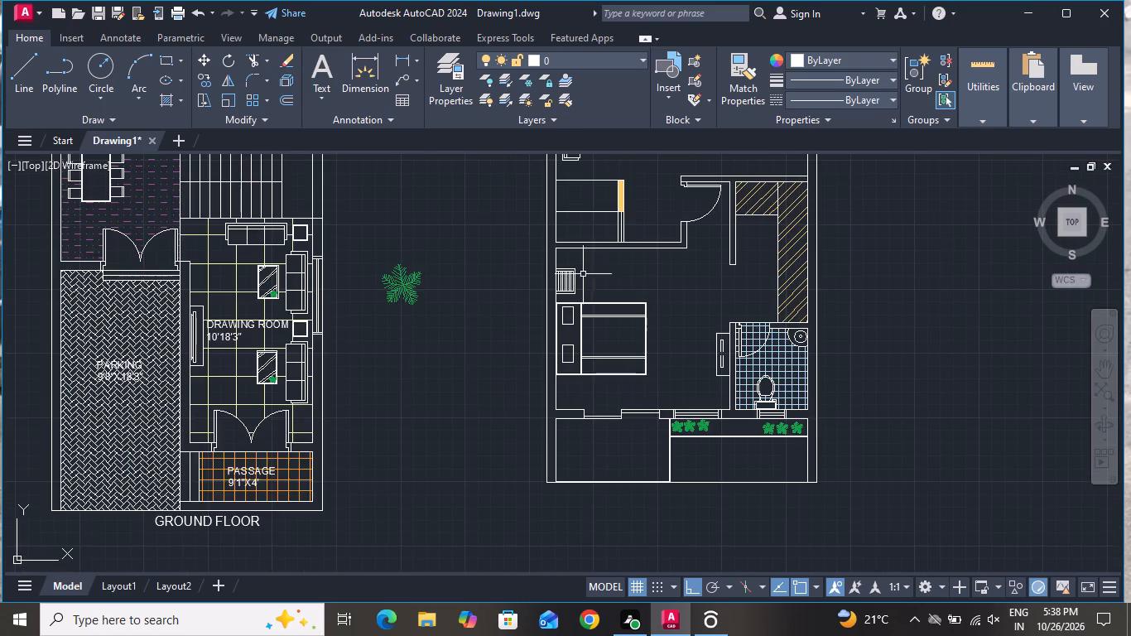
pyautogui.scroll(3, 574, 263)
pyautogui.click(587, 254)
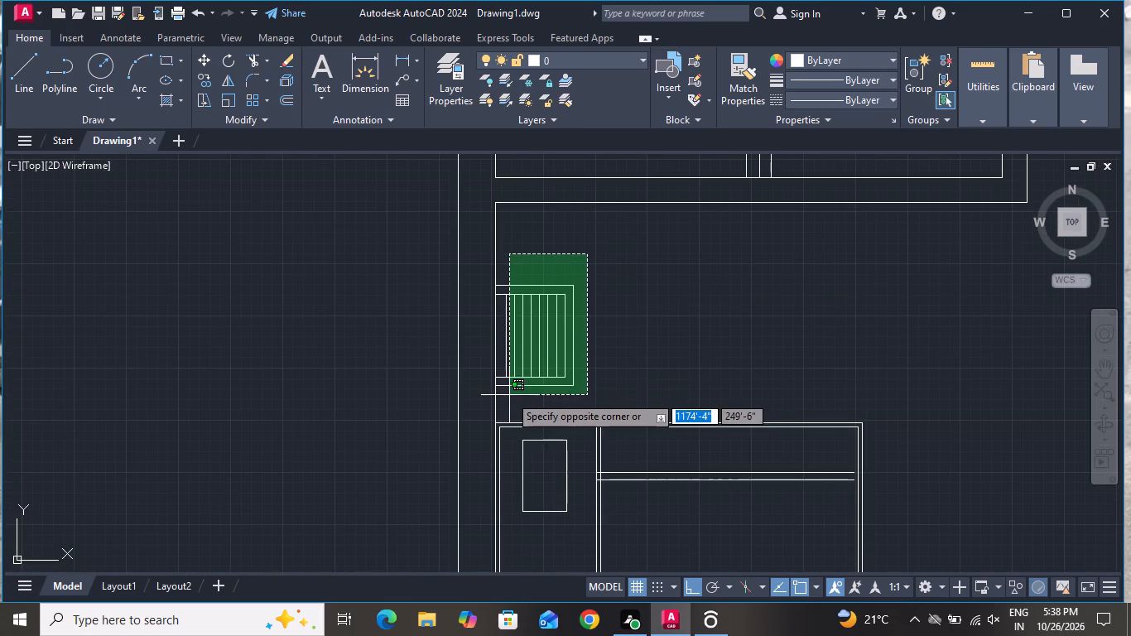
pyautogui.scroll(3, 503, 402)
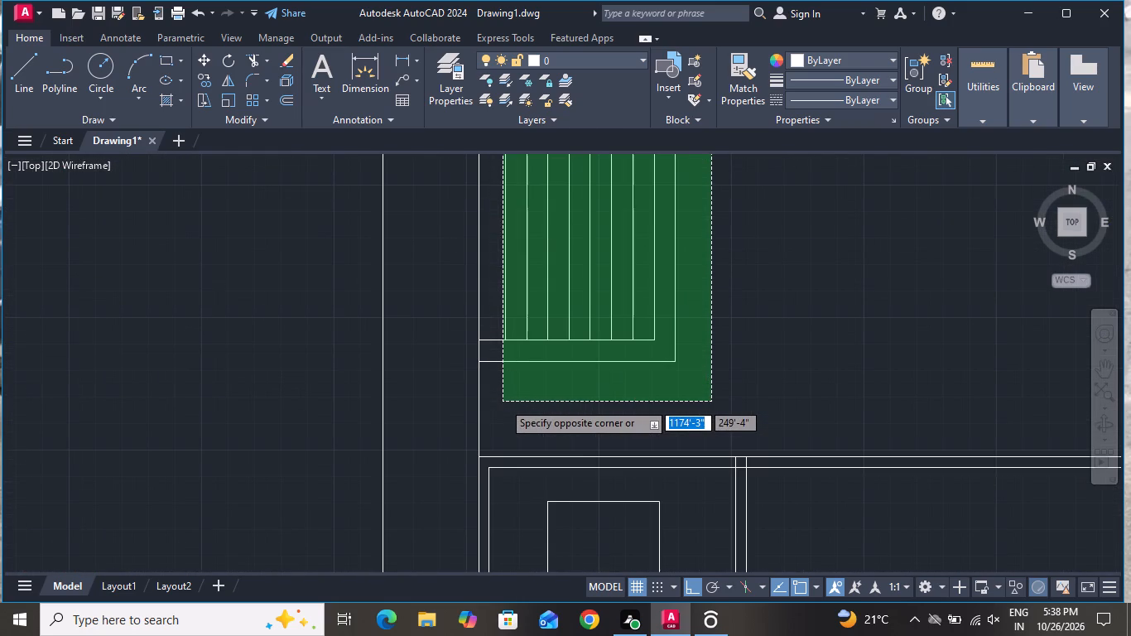
pyautogui.click(493, 404)
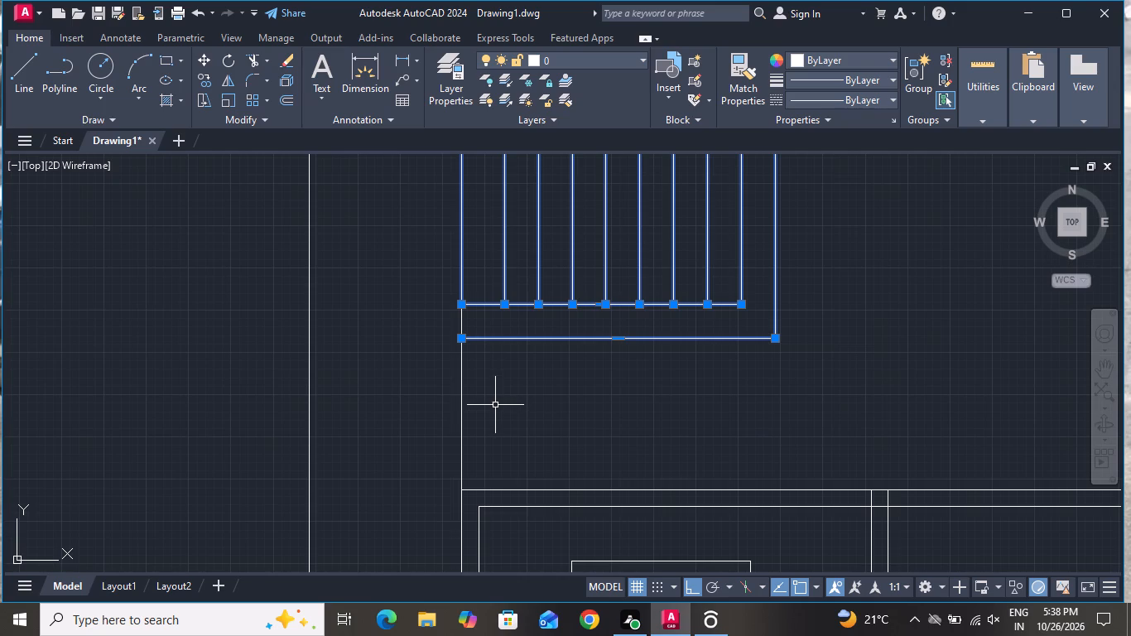
pyautogui.scroll(-2, 495, 403)
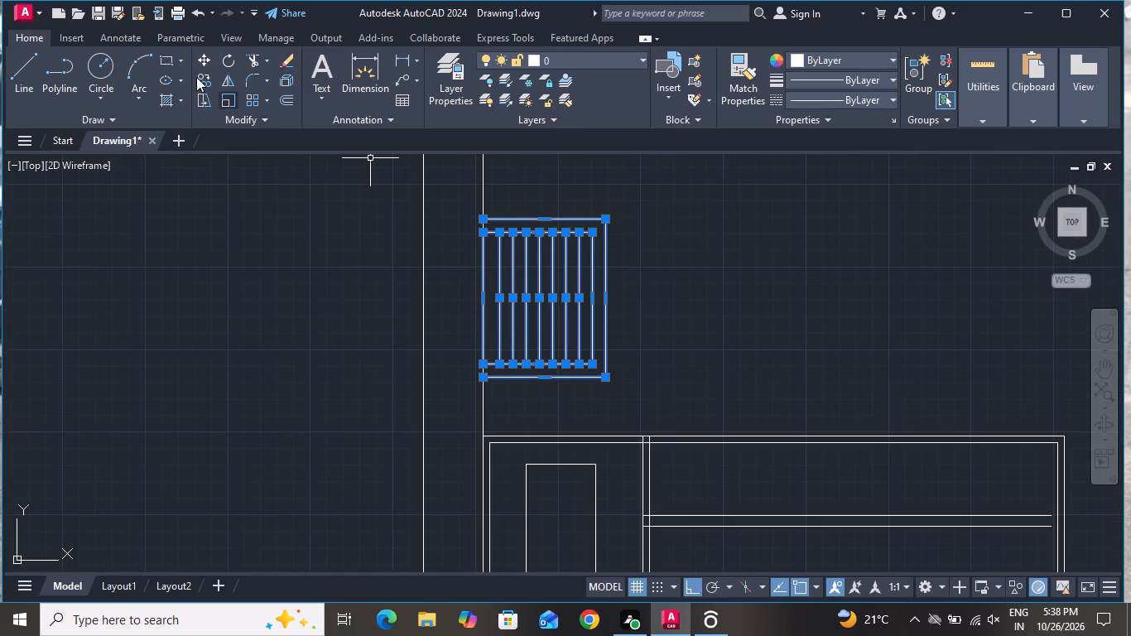
pyautogui.click(199, 72)
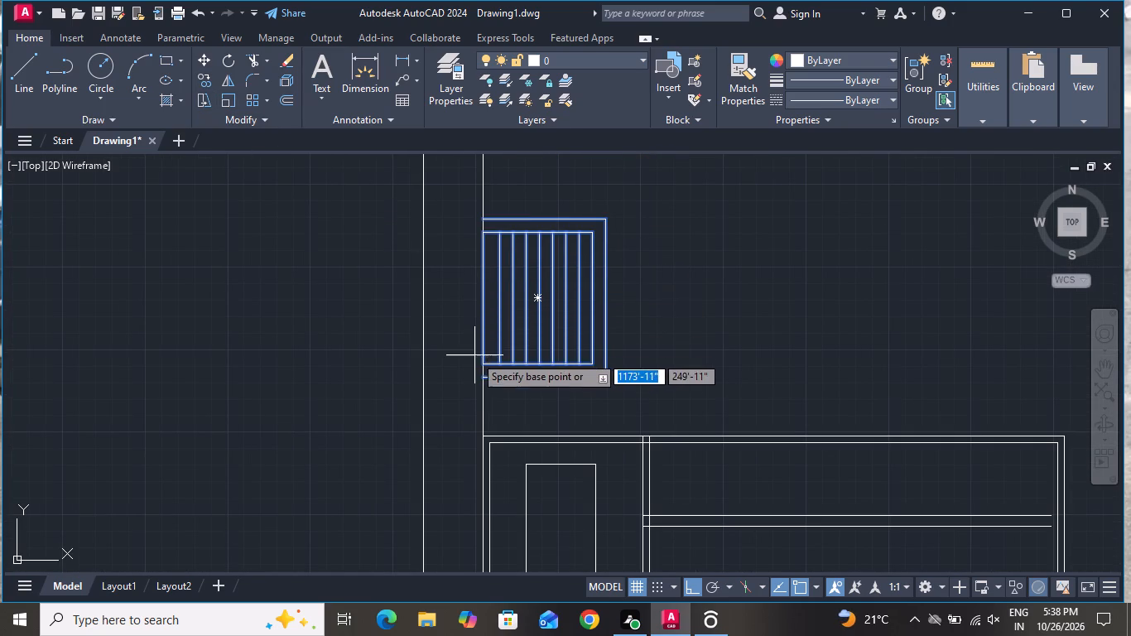
pyautogui.click(478, 363)
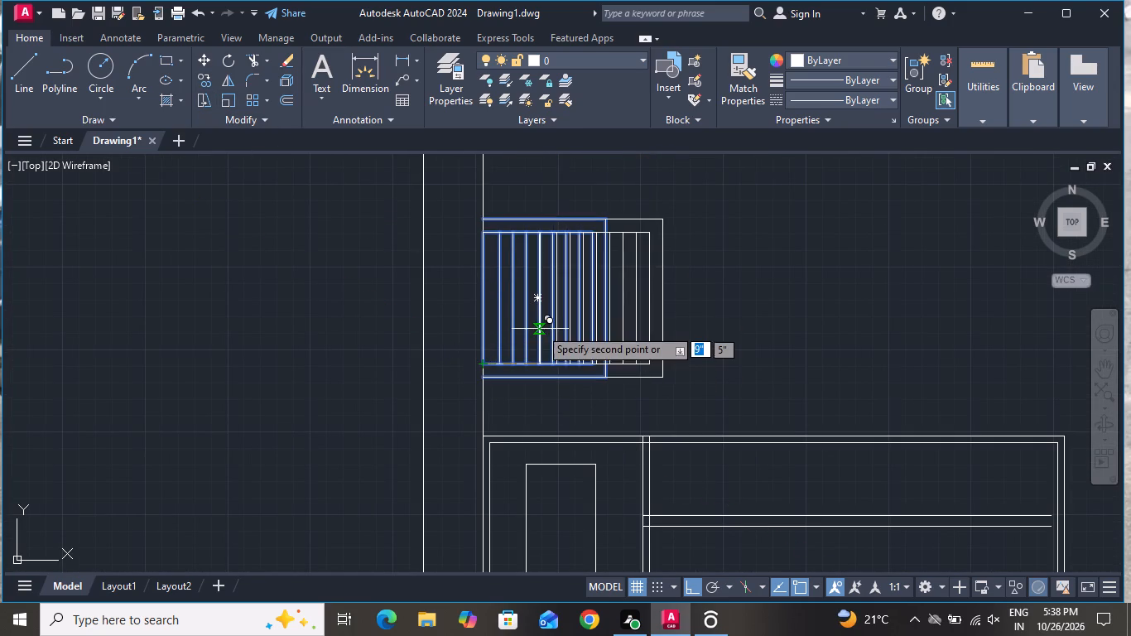
pyautogui.scroll(-4, 537, 325)
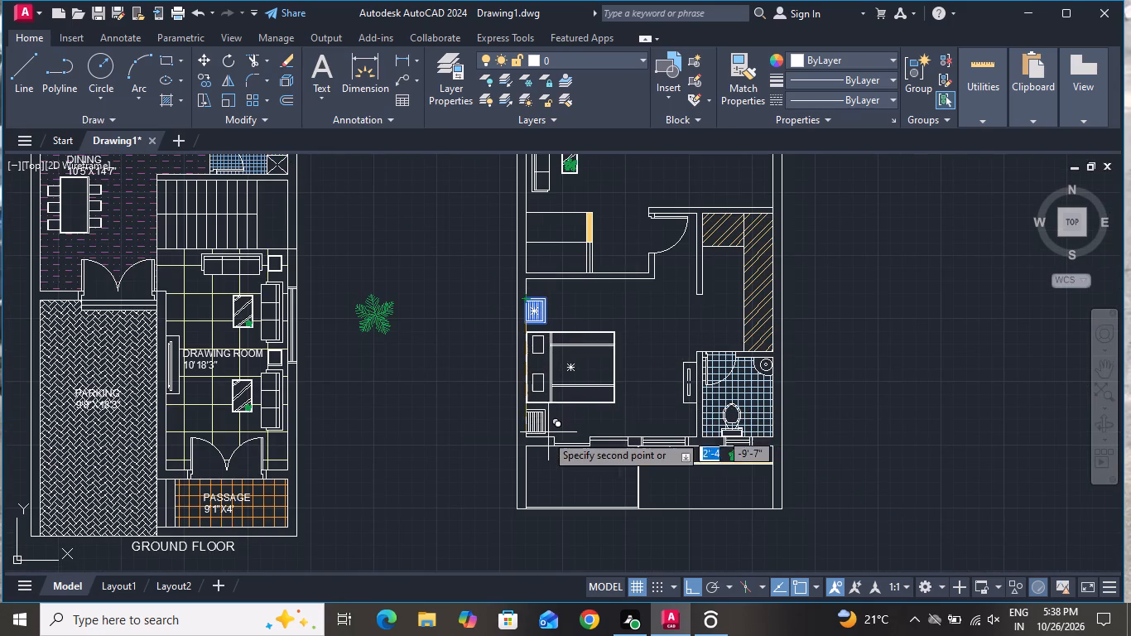
pyautogui.scroll(3, 546, 435)
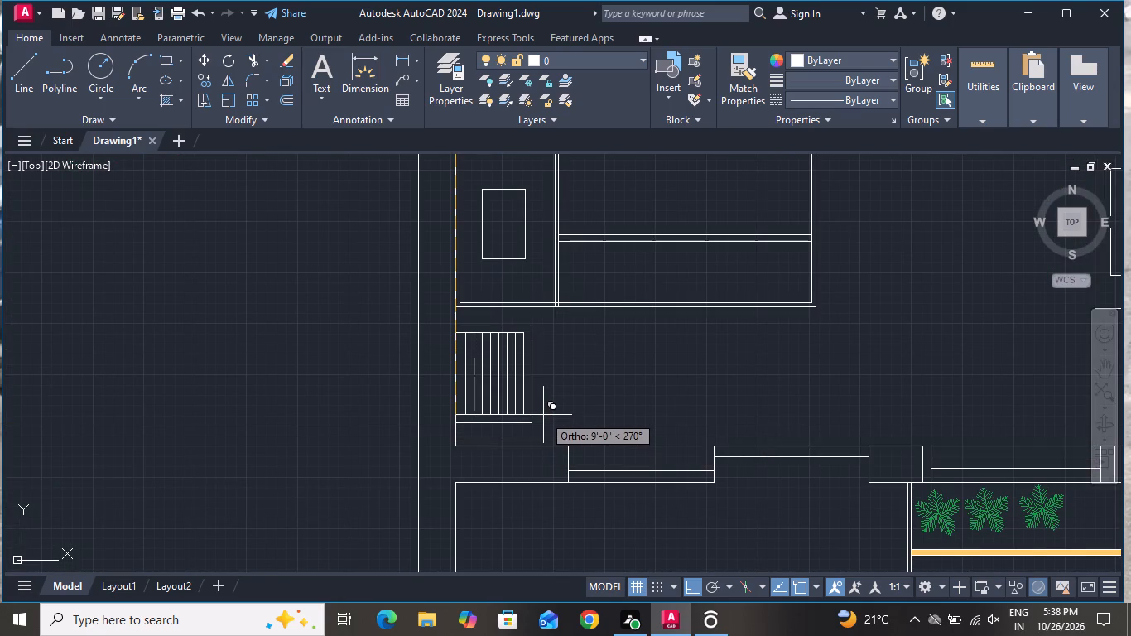
pyautogui.click(543, 414)
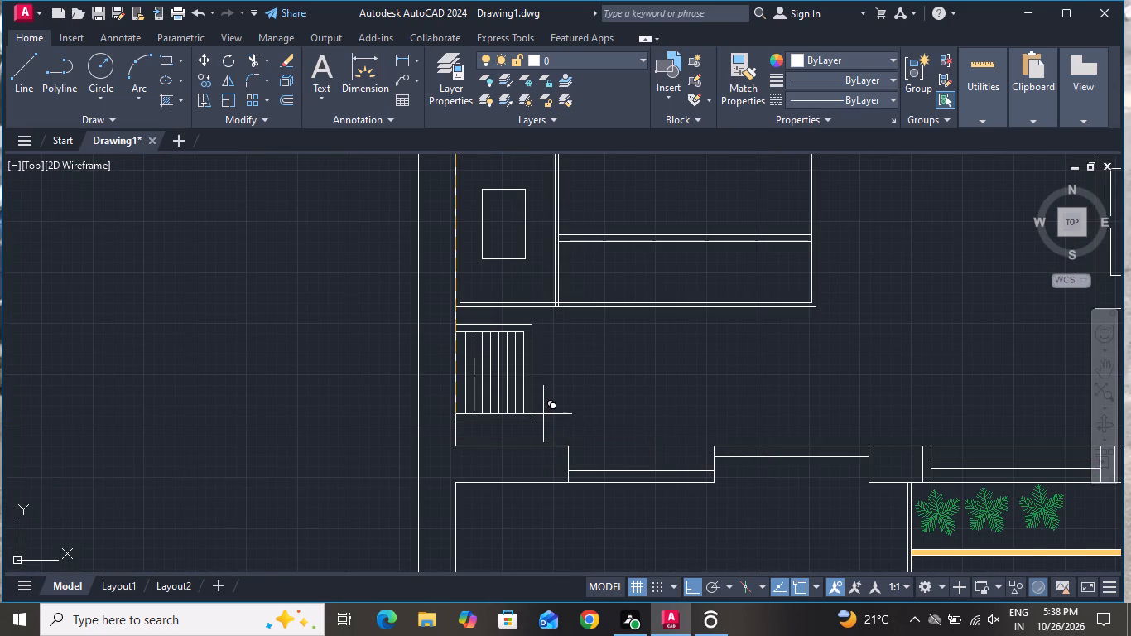
pyautogui.rightClick(577, 411)
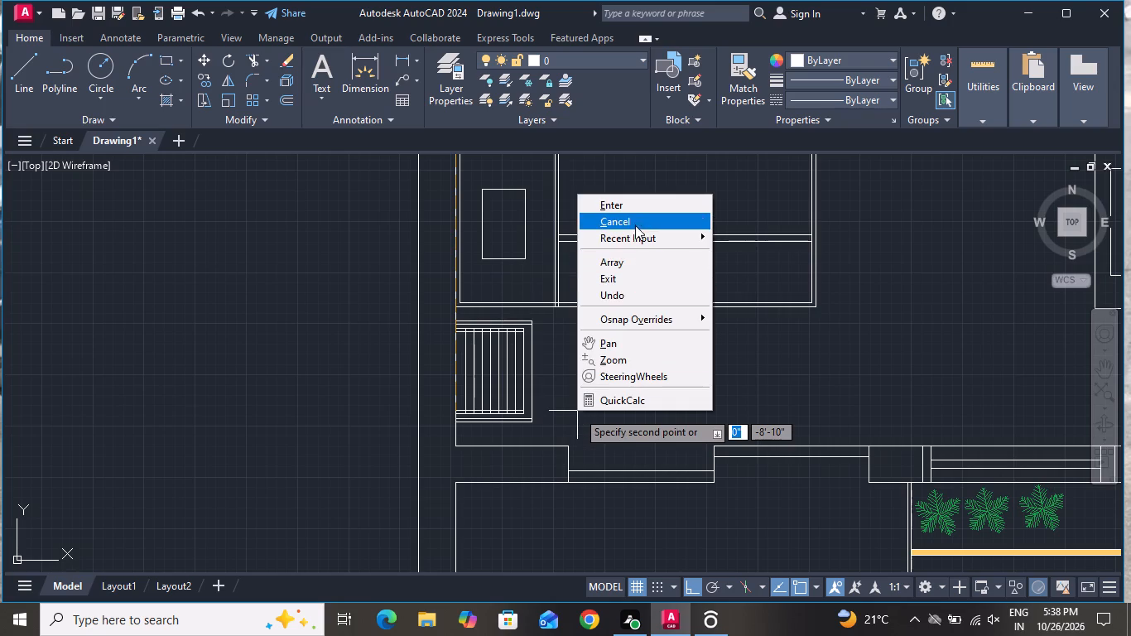
pyautogui.click(635, 222)
# Move the bed, pillows and both side tables together about 1'-2" straight up along the wall.
pyautogui.scroll(-2, 627, 325)
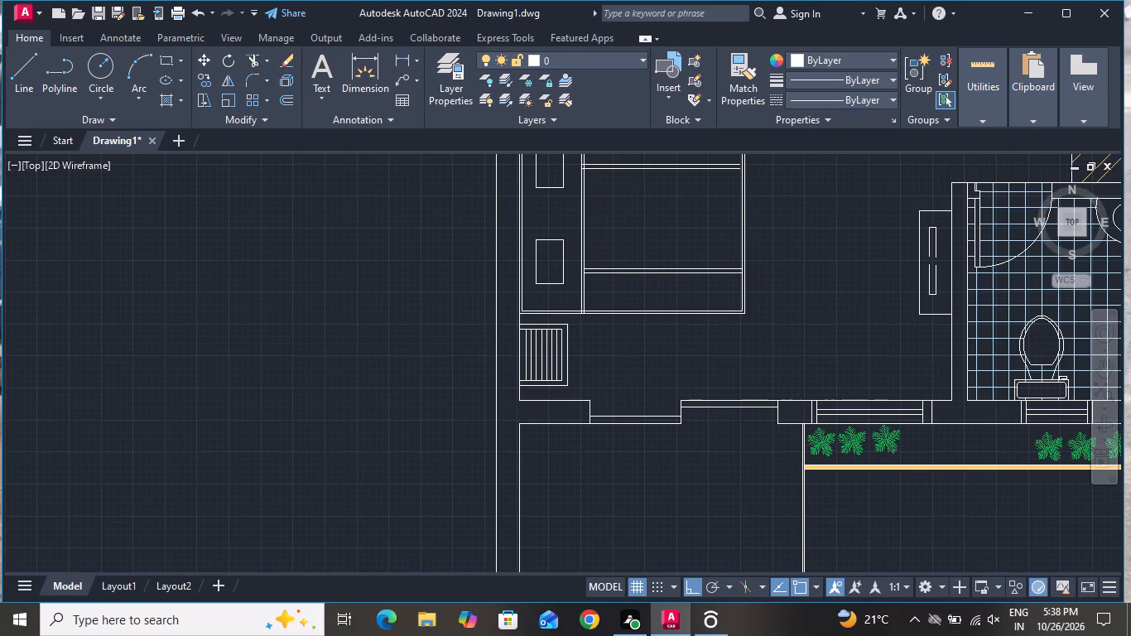
pyautogui.scroll(-1, 624, 331)
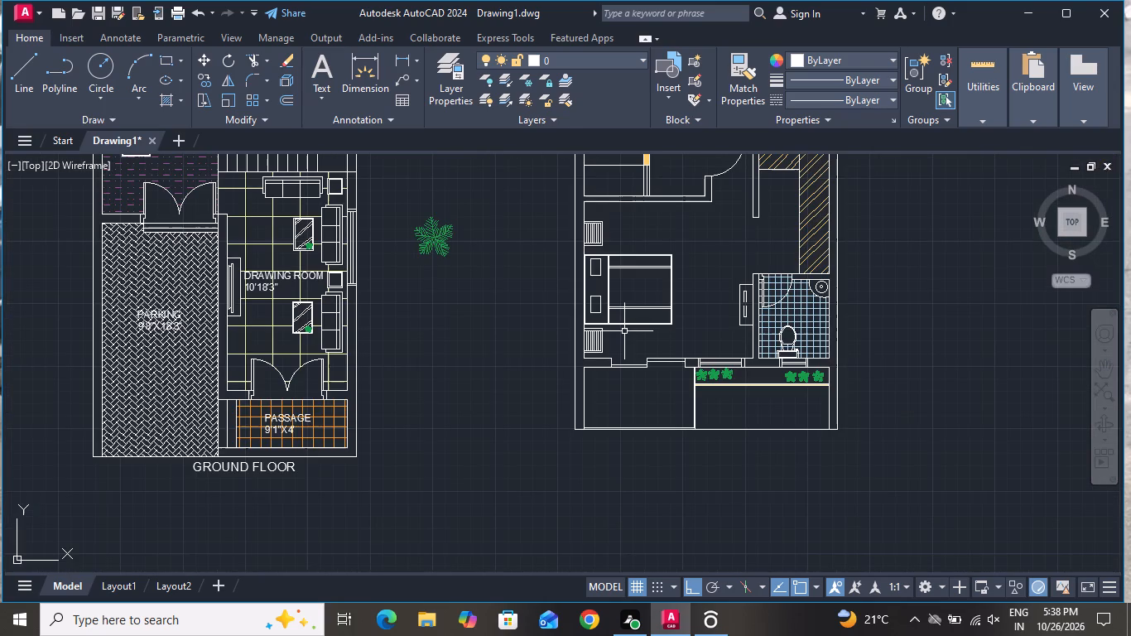
pyautogui.scroll(2, 697, 222)
pyautogui.click(700, 204)
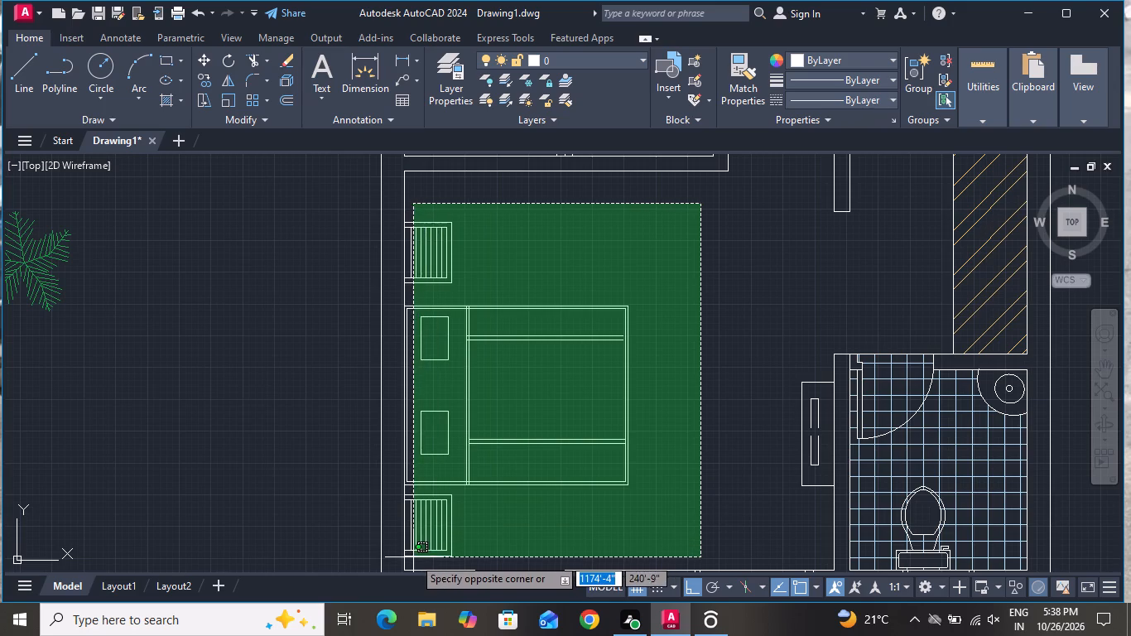
pyautogui.scroll(3, 413, 559)
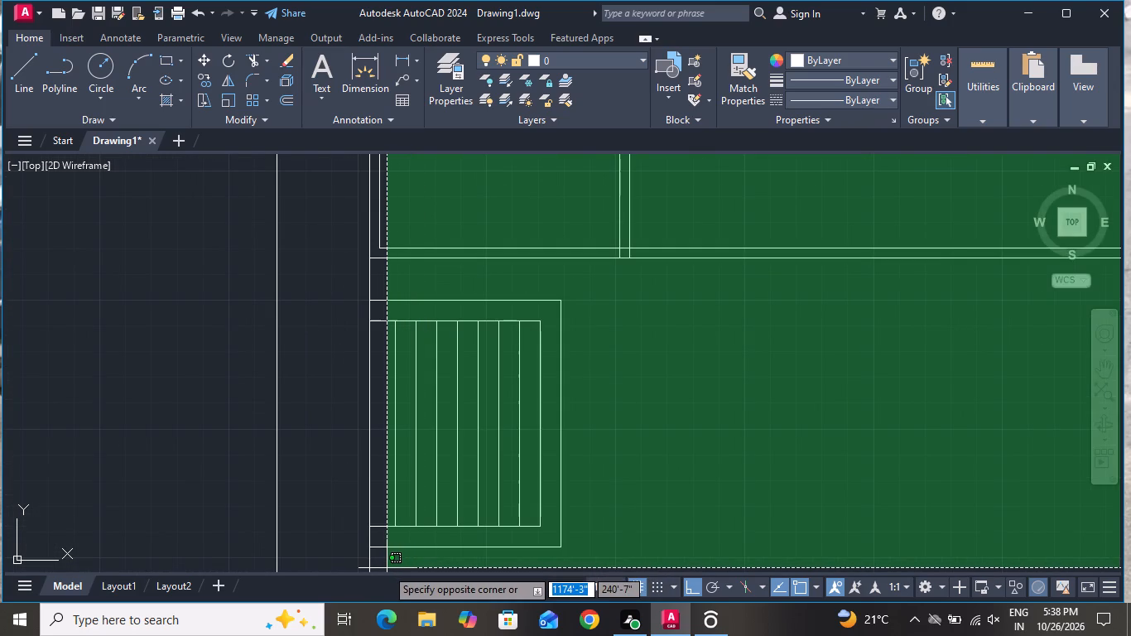
pyautogui.click(385, 568)
pyautogui.scroll(-3, 509, 530)
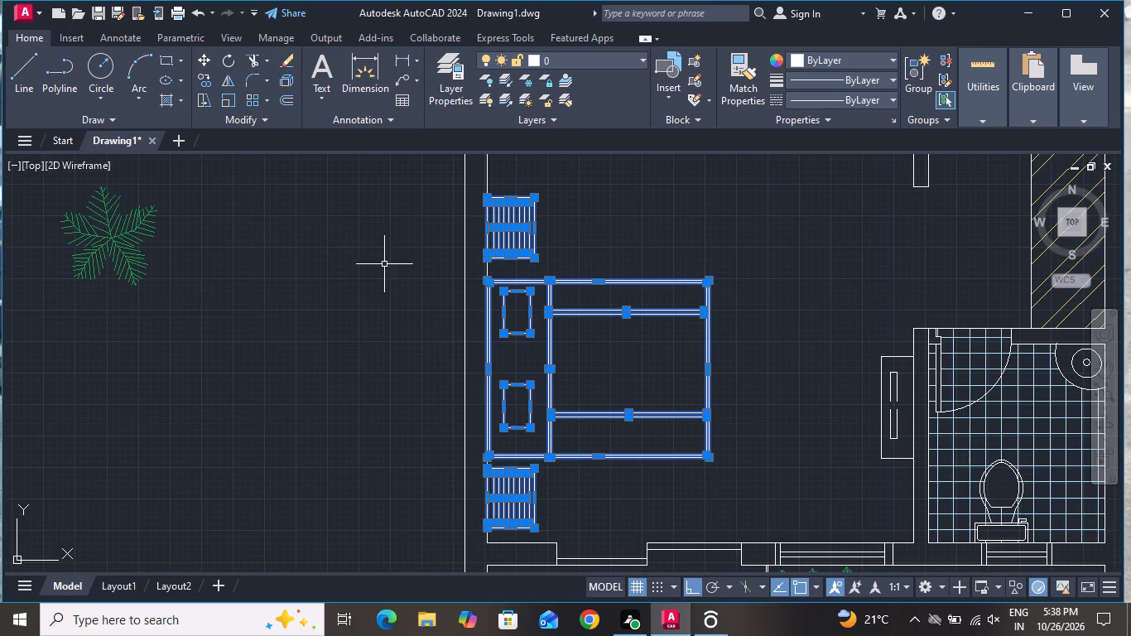
pyautogui.click(200, 57)
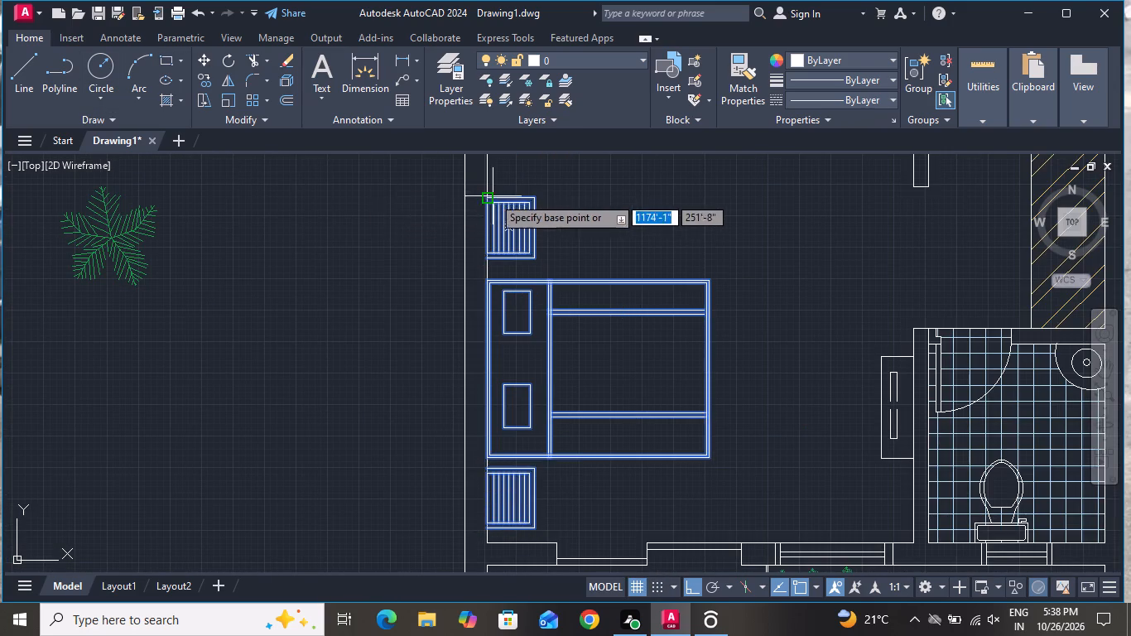
pyautogui.scroll(2, 517, 214)
pyautogui.scroll(-4, 518, 208)
pyautogui.scroll(3, 500, 205)
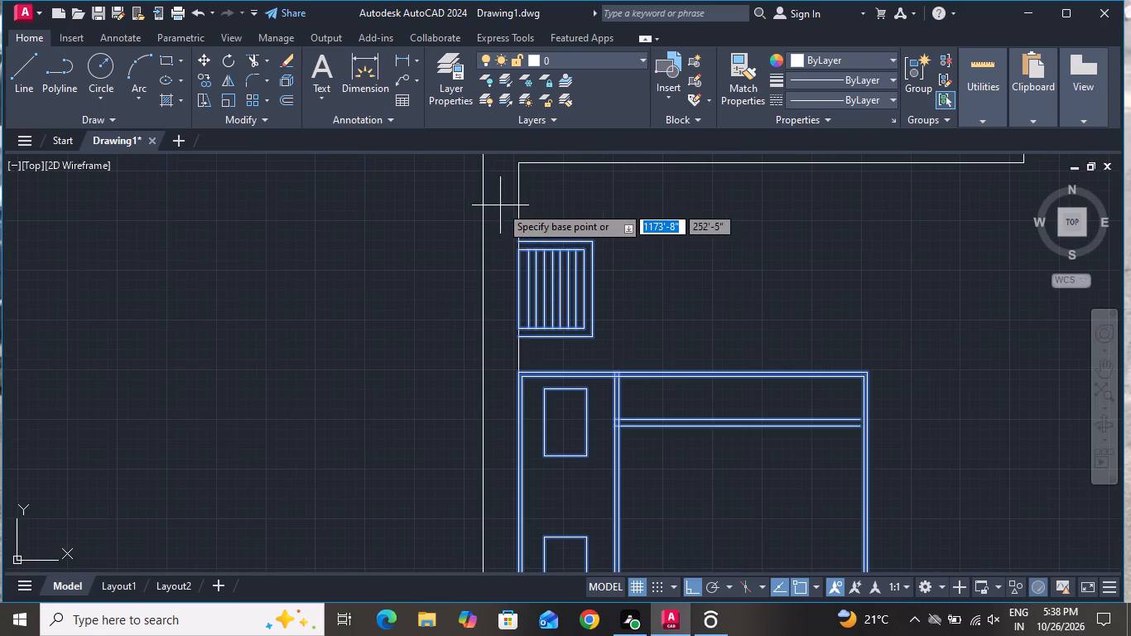
pyautogui.click(517, 242)
pyautogui.scroll(1, 517, 242)
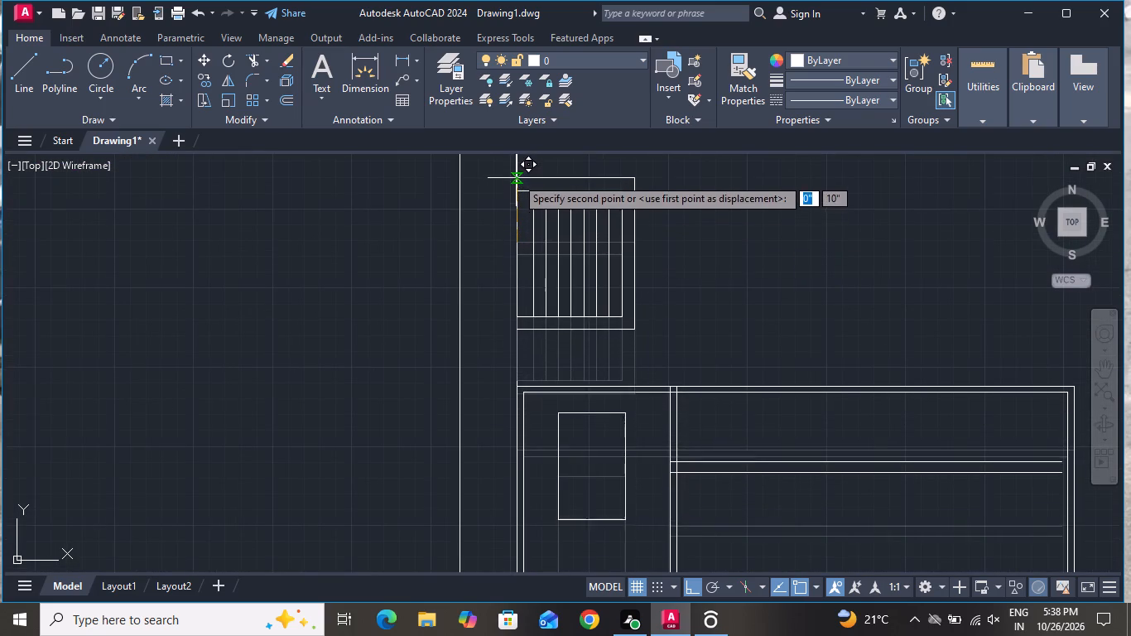
pyautogui.scroll(-2, 521, 187)
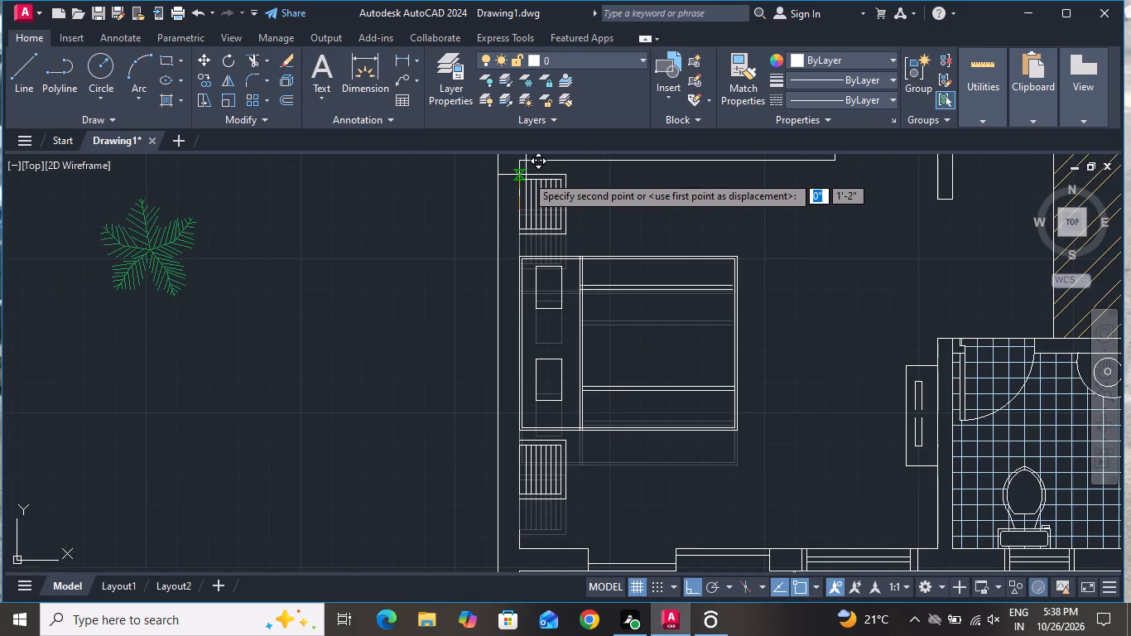
pyautogui.click(526, 174)
# Start an offset on the second floor plan with a distance of 3'.
pyautogui.scroll(-1, 562, 200)
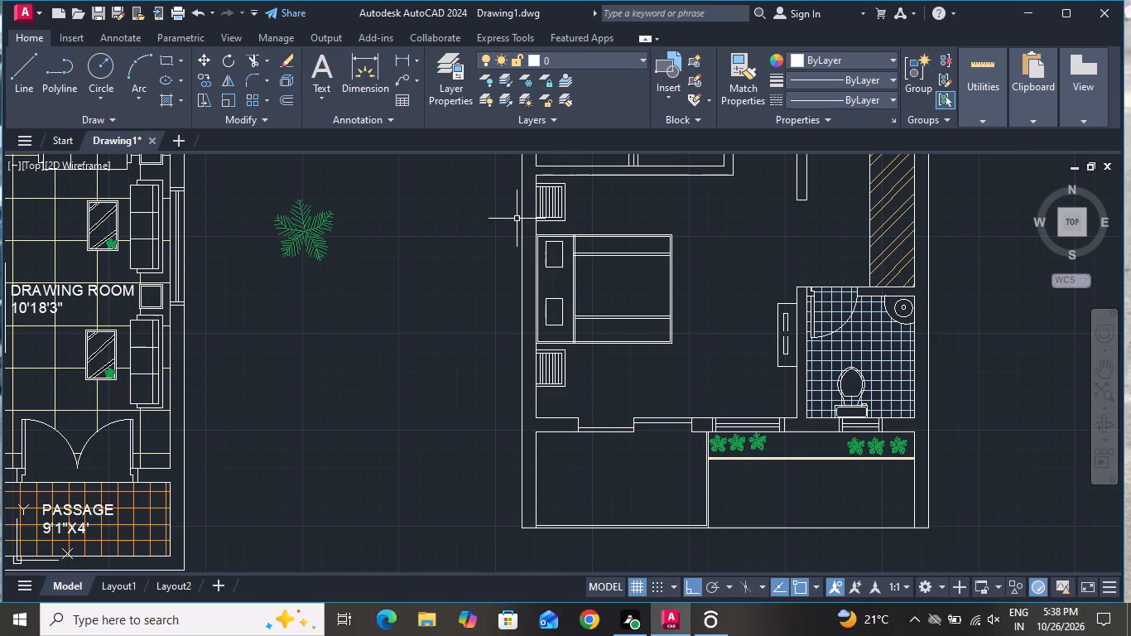
pyautogui.scroll(-1, 517, 224)
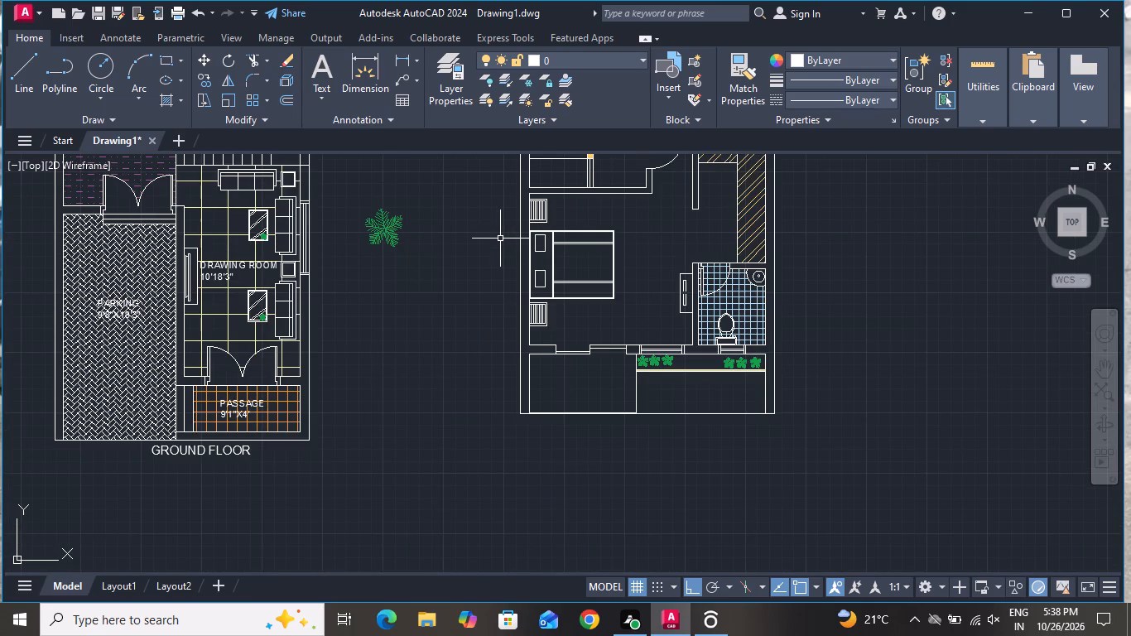
pyautogui.scroll(-1, 490, 258)
pyautogui.scroll(2, 718, 176)
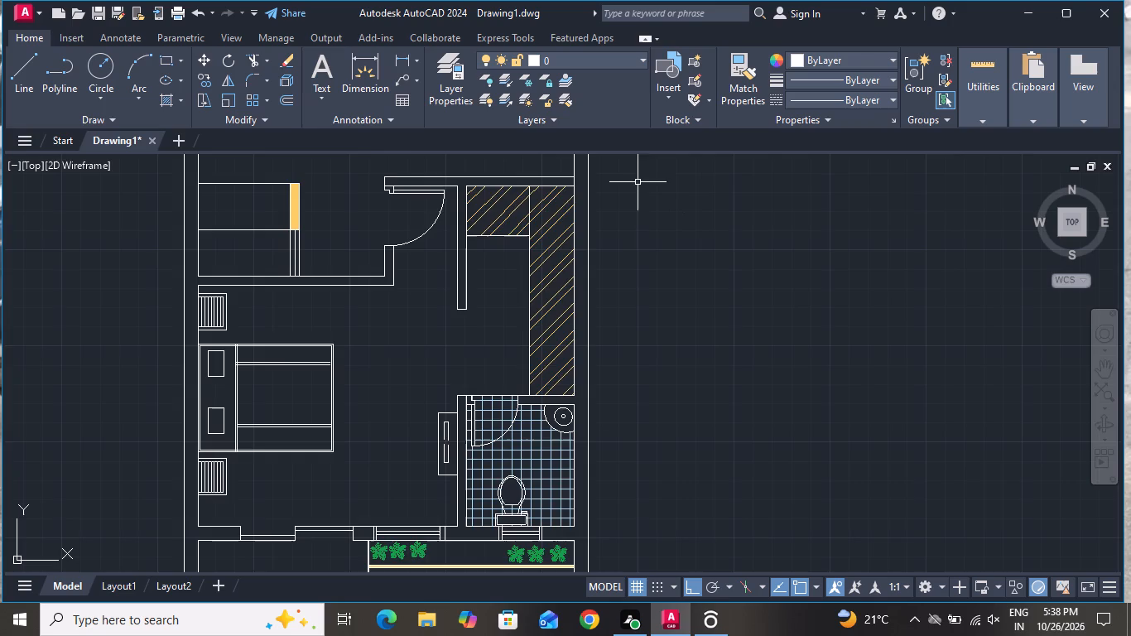
pyautogui.scroll(-1, 630, 231)
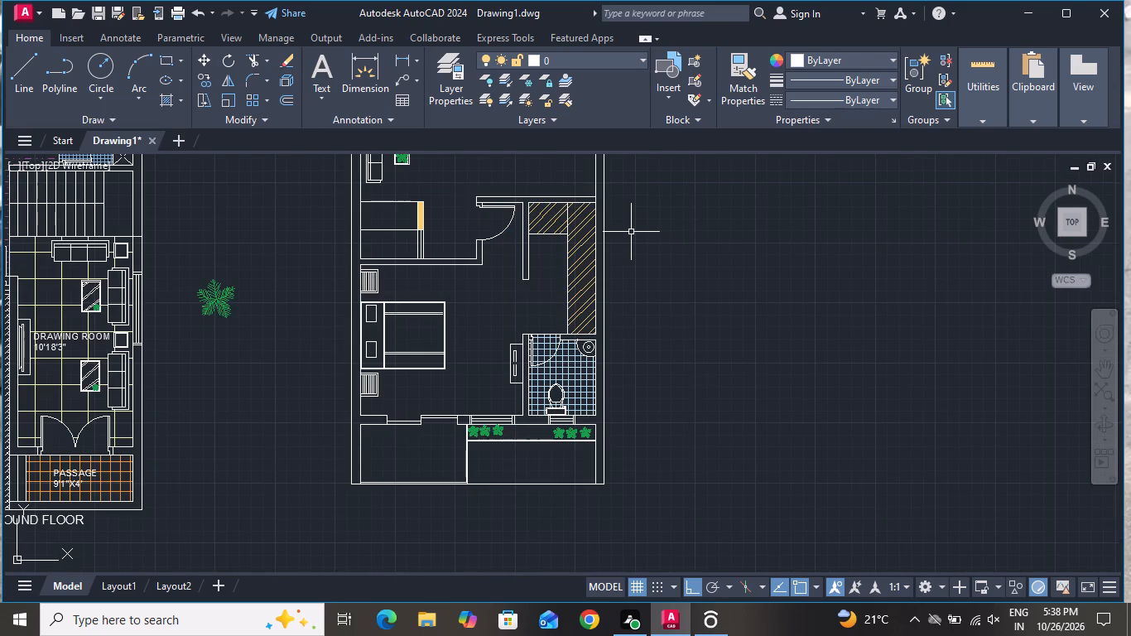
pyautogui.scroll(-1, 631, 229)
pyautogui.scroll(2, 564, 154)
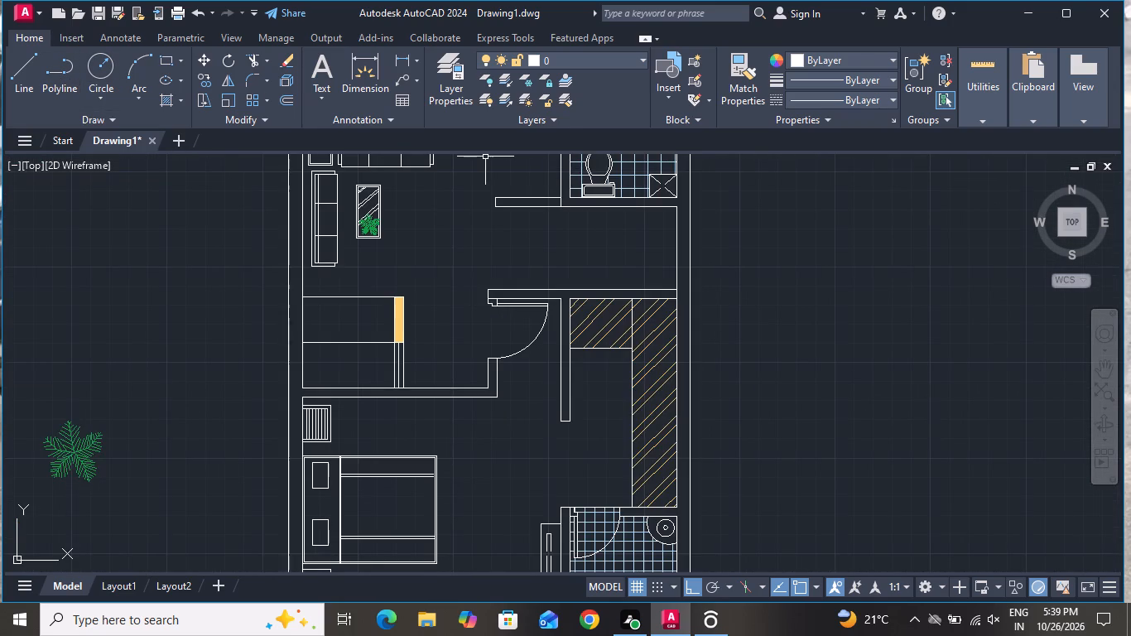
pyautogui.write('o 3')
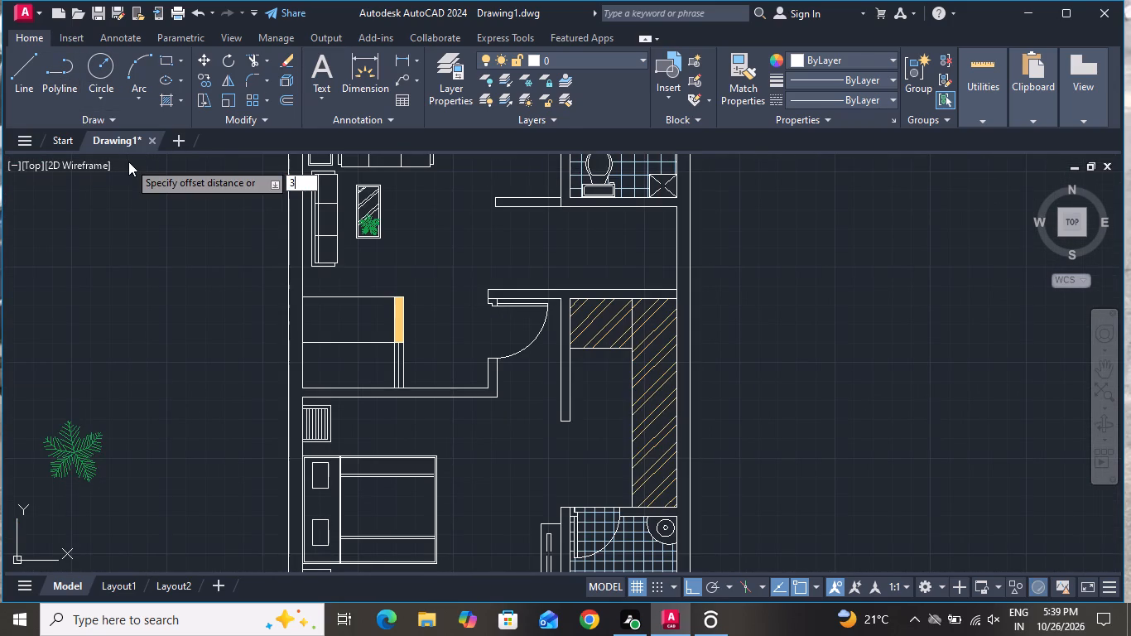
pyautogui.press("'")
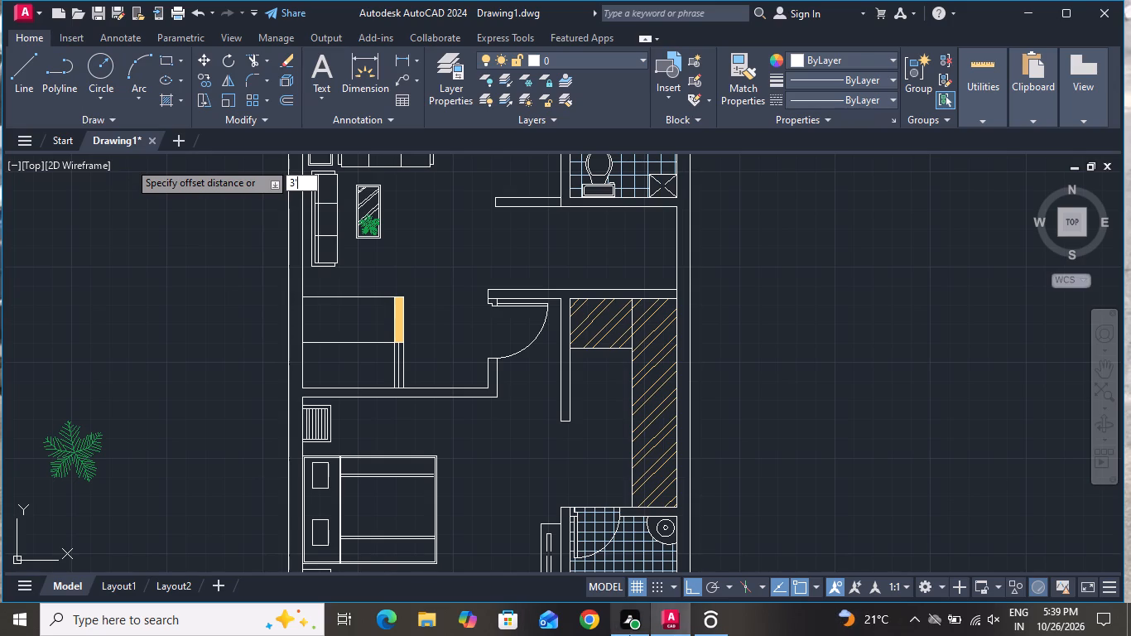
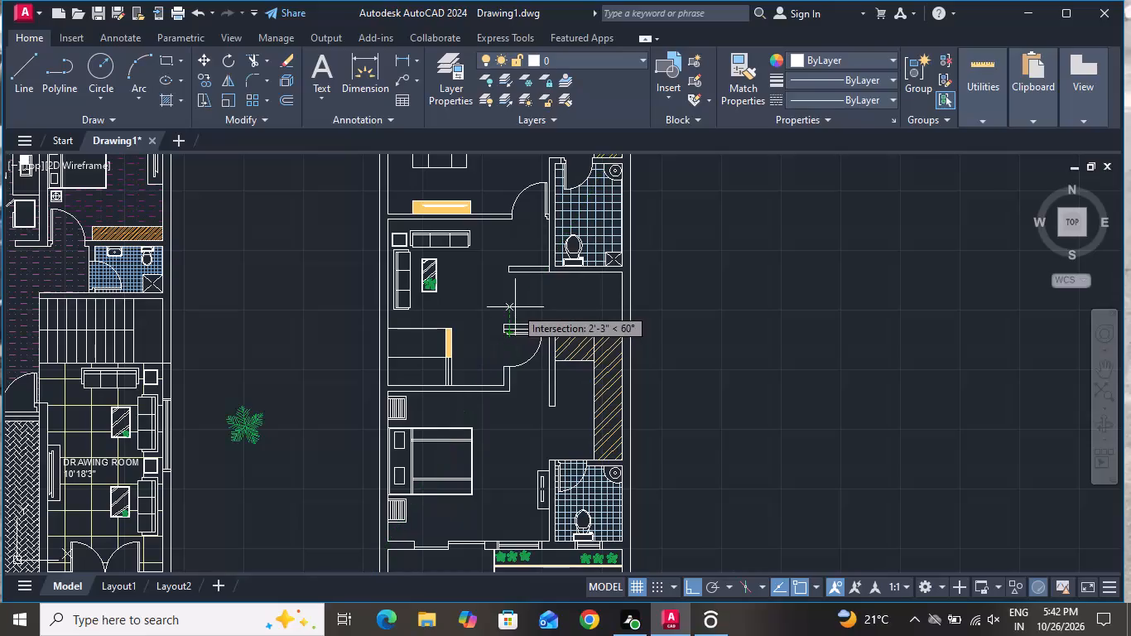
# Offset the stairwell's outer-side inner wall line 3' into the stairwell.
pyautogui.press('Escape')
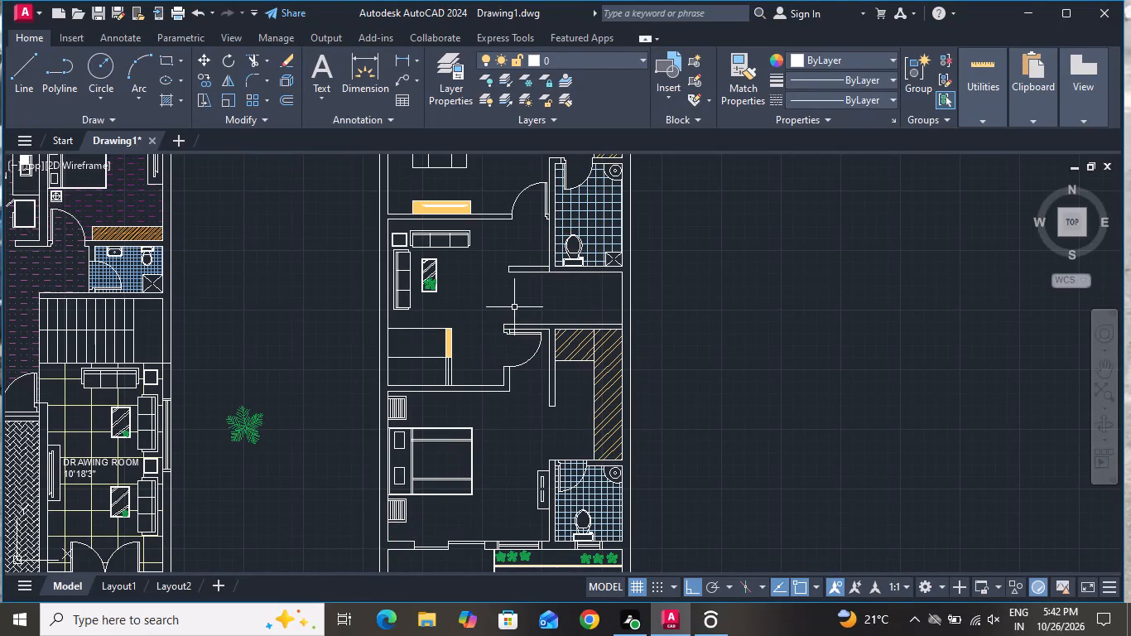
pyautogui.press('o')
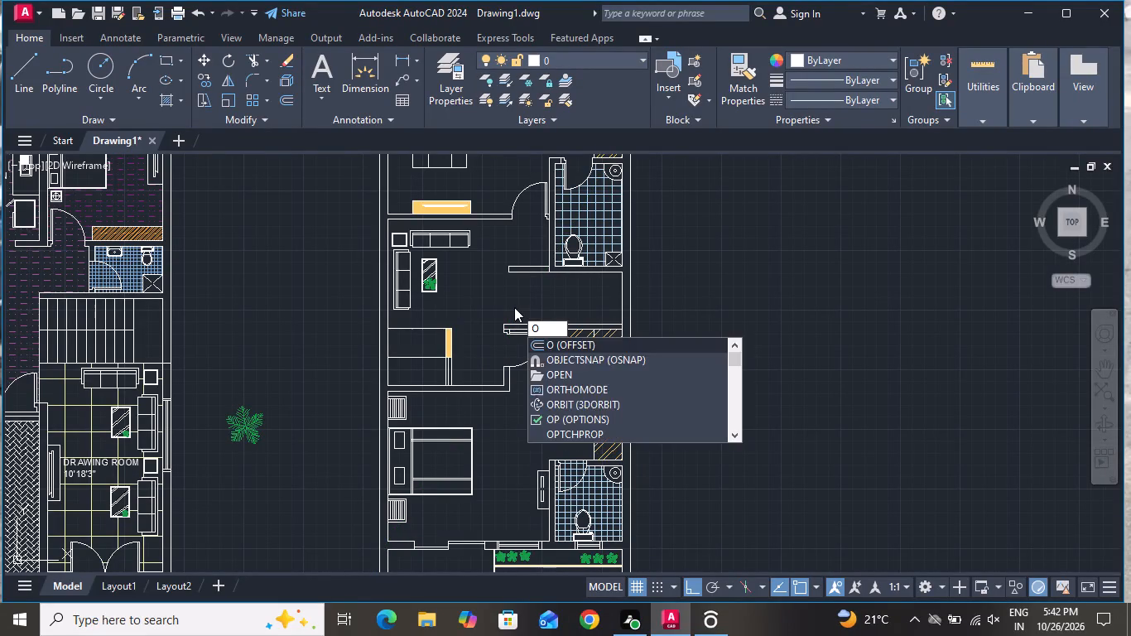
pyautogui.press('space')
pyautogui.press('3')
pyautogui.press("'")
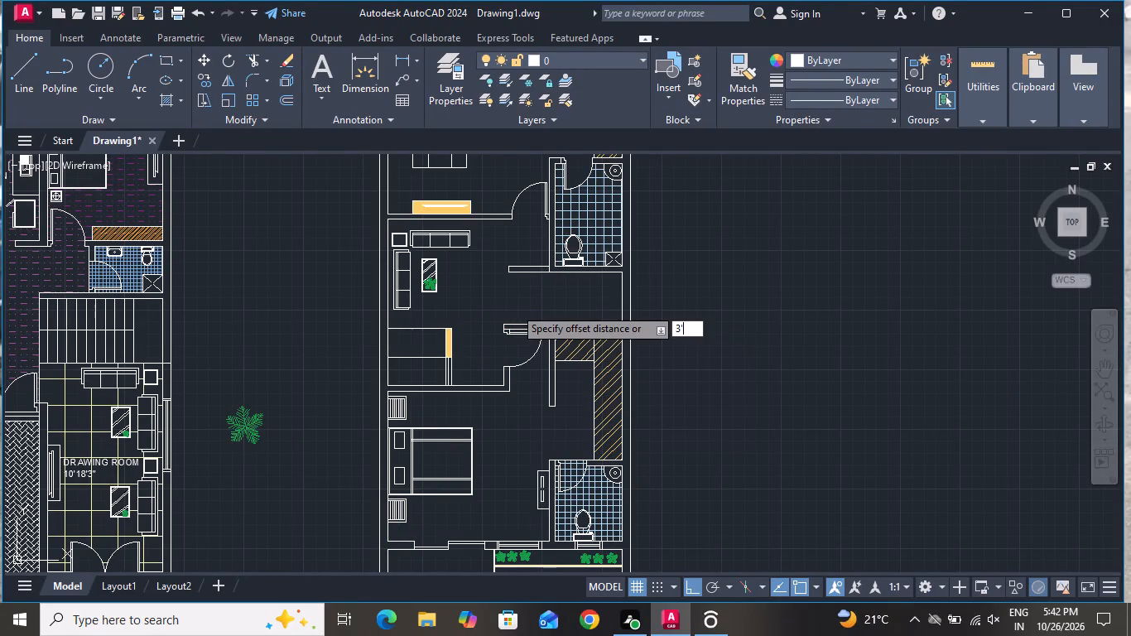
pyautogui.press('Return')
pyautogui.scroll(1, 615, 338)
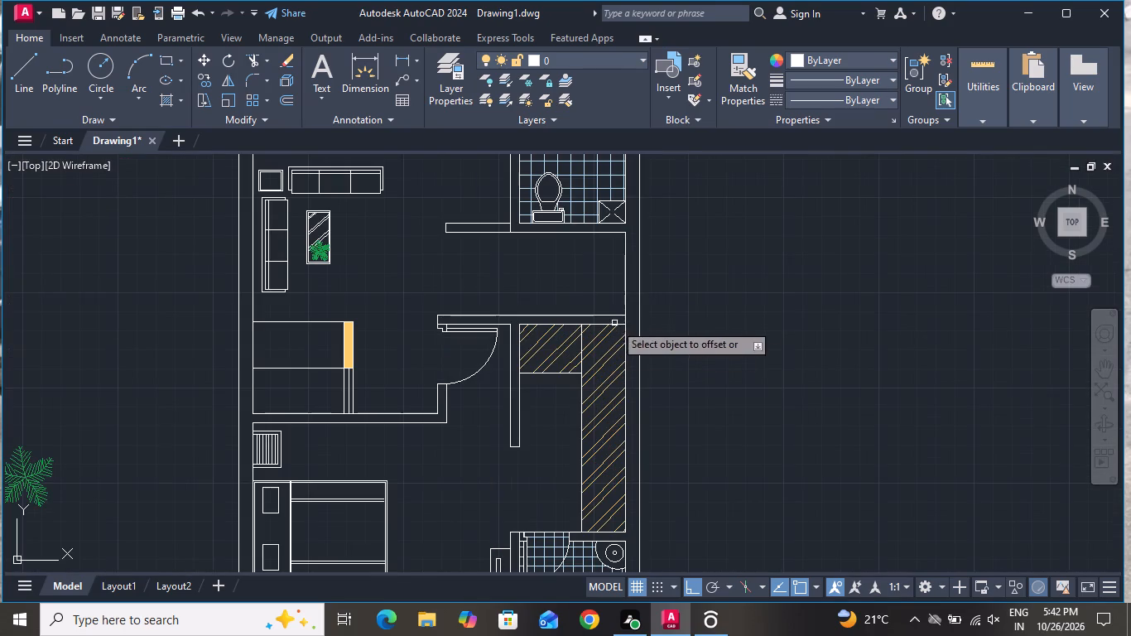
pyautogui.click(627, 273)
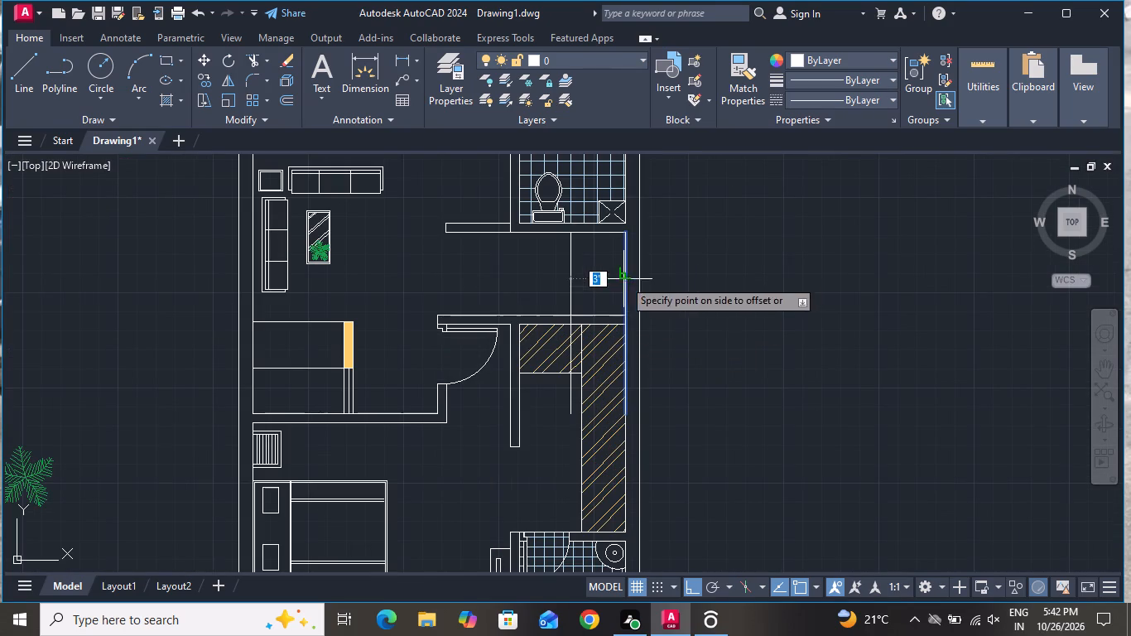
pyautogui.click(601, 287)
pyautogui.rightClick(574, 281)
pyautogui.click(599, 304)
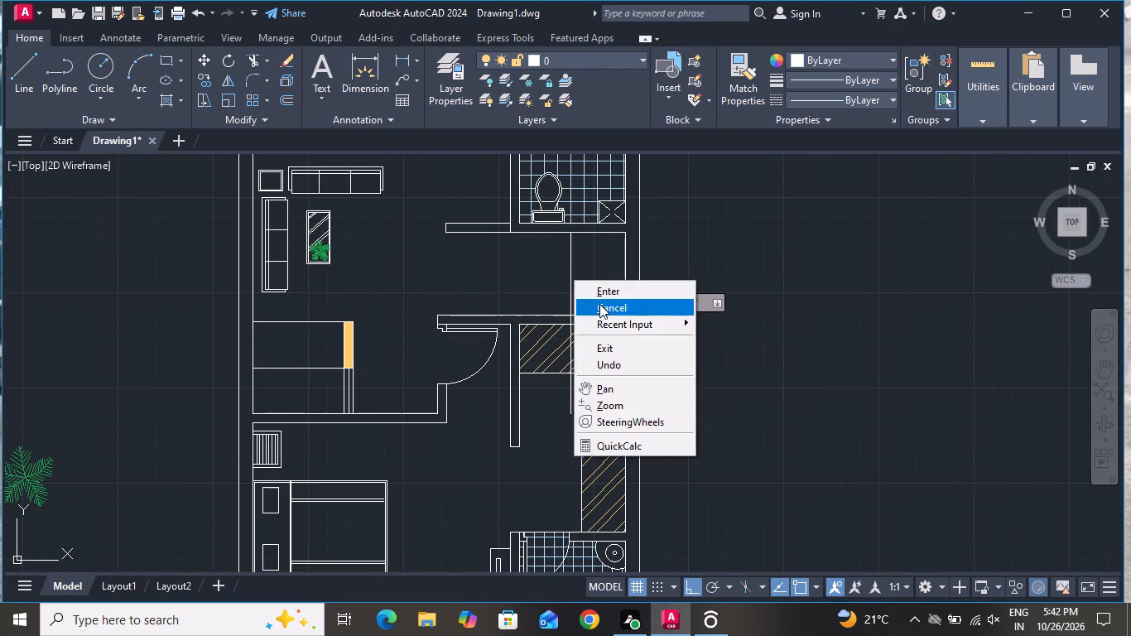
# Trim the new offset line where it crosses the wall below the stairwell and the hatched wardrobe.
pyautogui.click(253, 60)
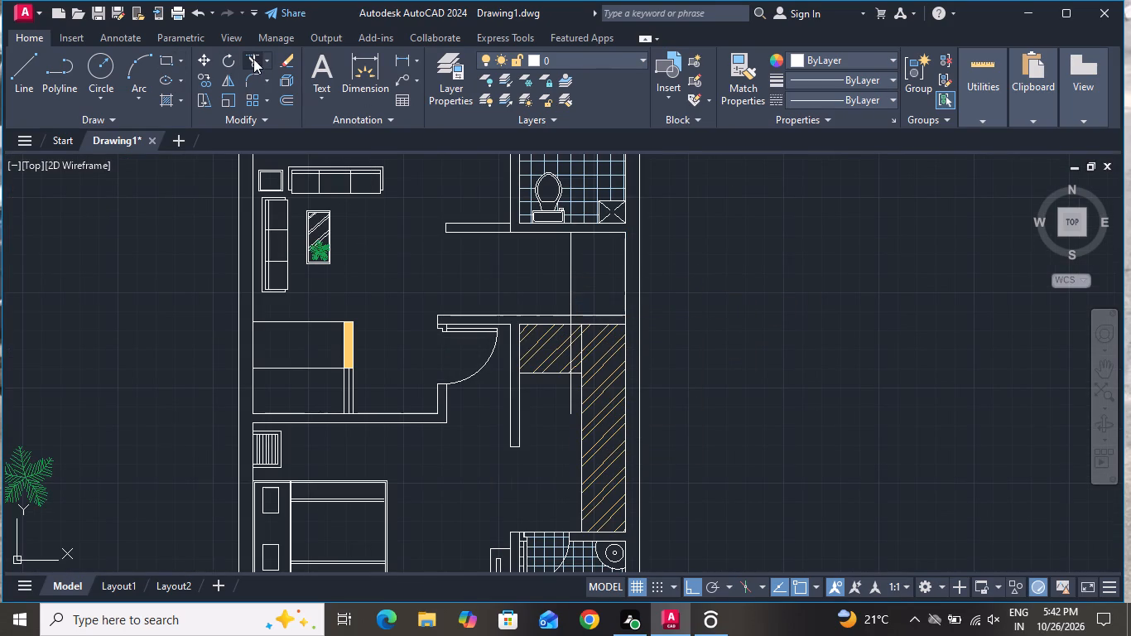
pyautogui.scroll(2, 590, 322)
pyautogui.click(553, 315)
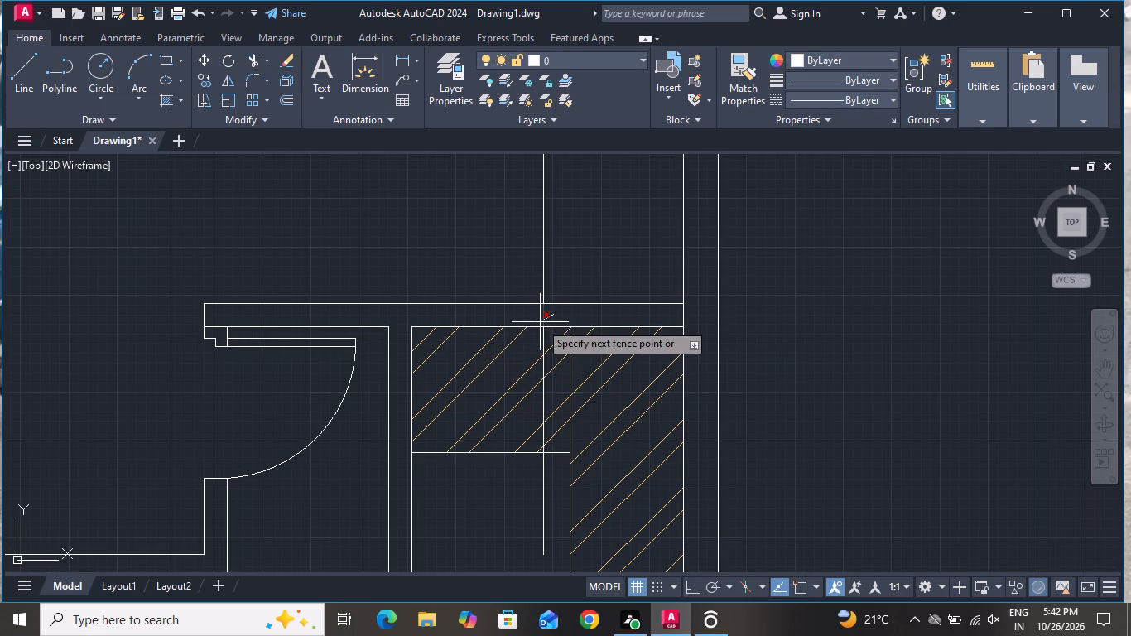
pyautogui.click(540, 322)
pyautogui.click(543, 336)
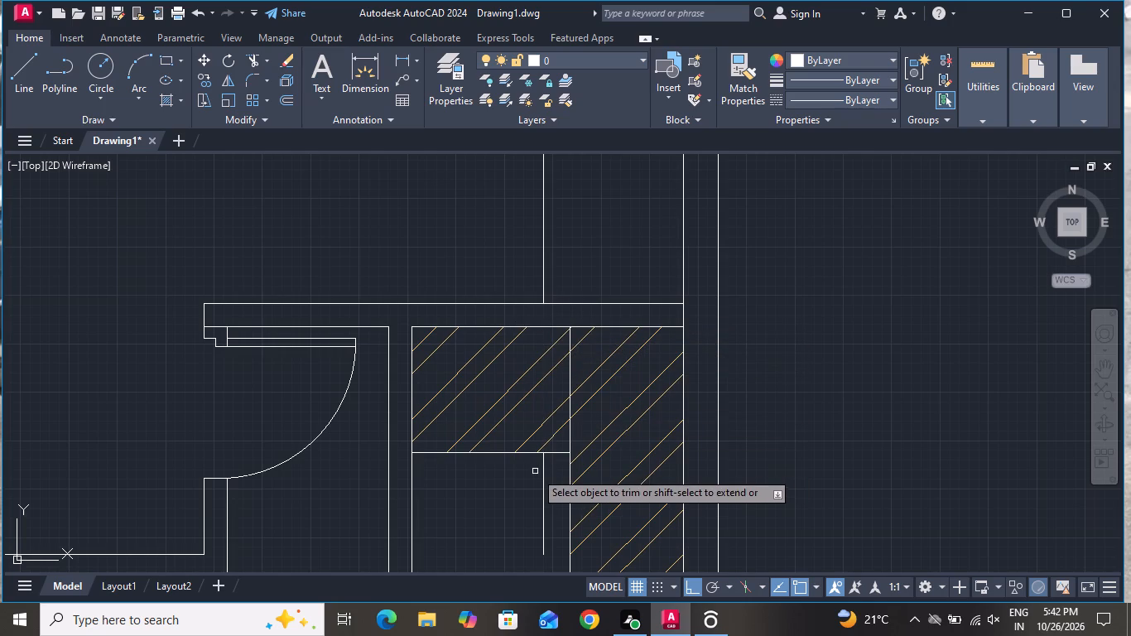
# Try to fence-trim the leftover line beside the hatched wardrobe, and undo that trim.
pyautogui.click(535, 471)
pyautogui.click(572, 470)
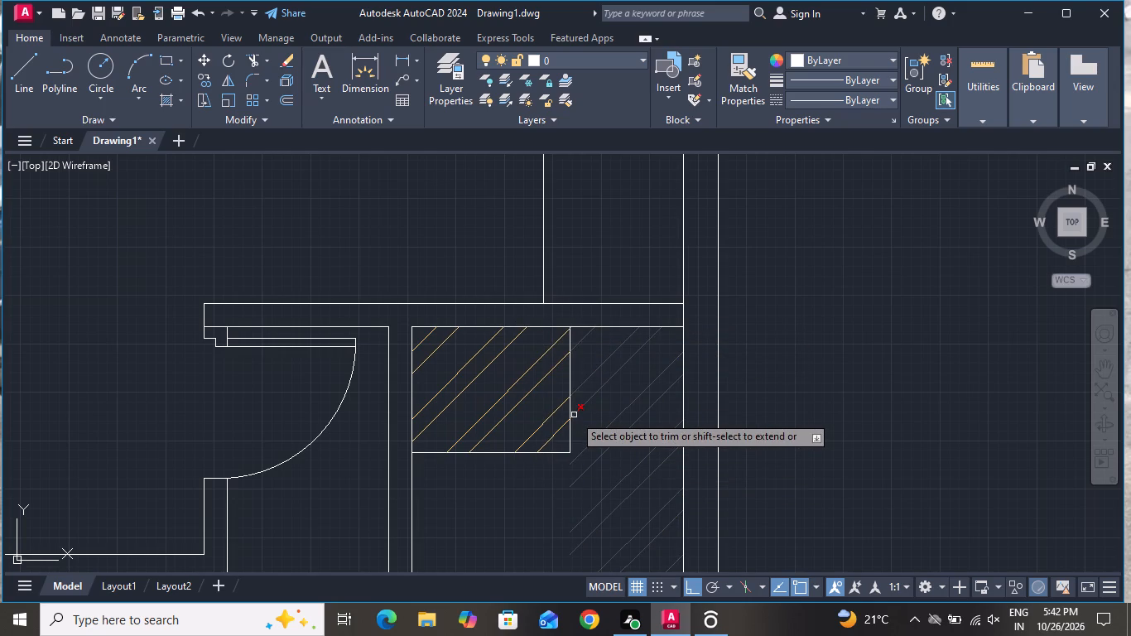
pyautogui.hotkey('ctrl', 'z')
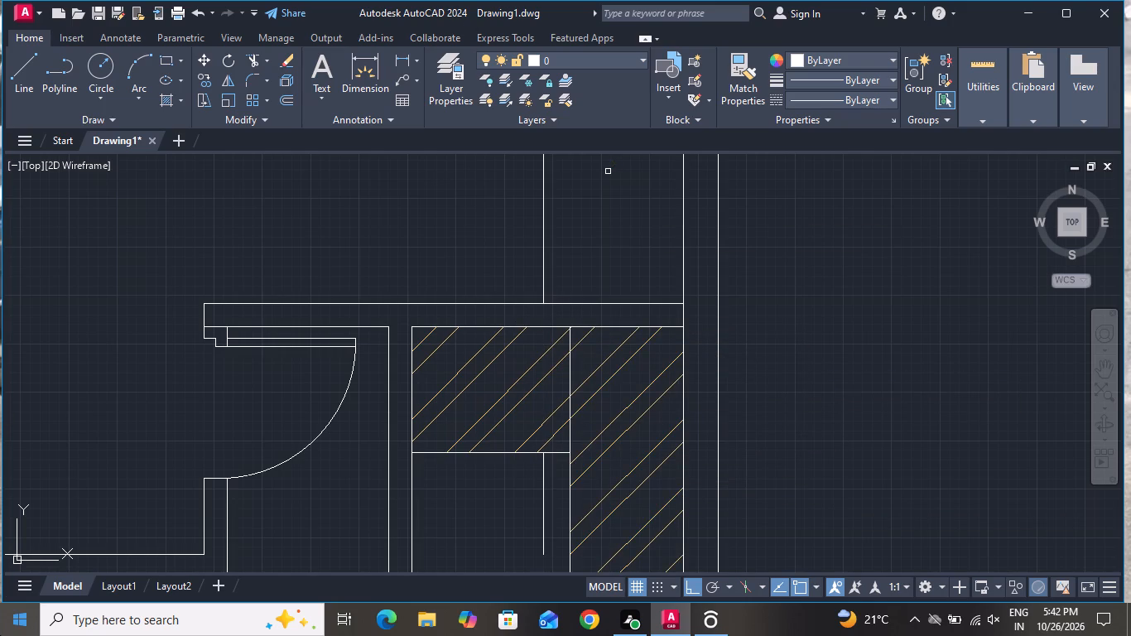
# Trim away the leftover piece of the offset line below the short hatched leg of the wardrobe.
pyautogui.scroll(-1, 87, 537)
pyautogui.scroll(-1, 238, 306)
pyautogui.scroll(-1, 315, 307)
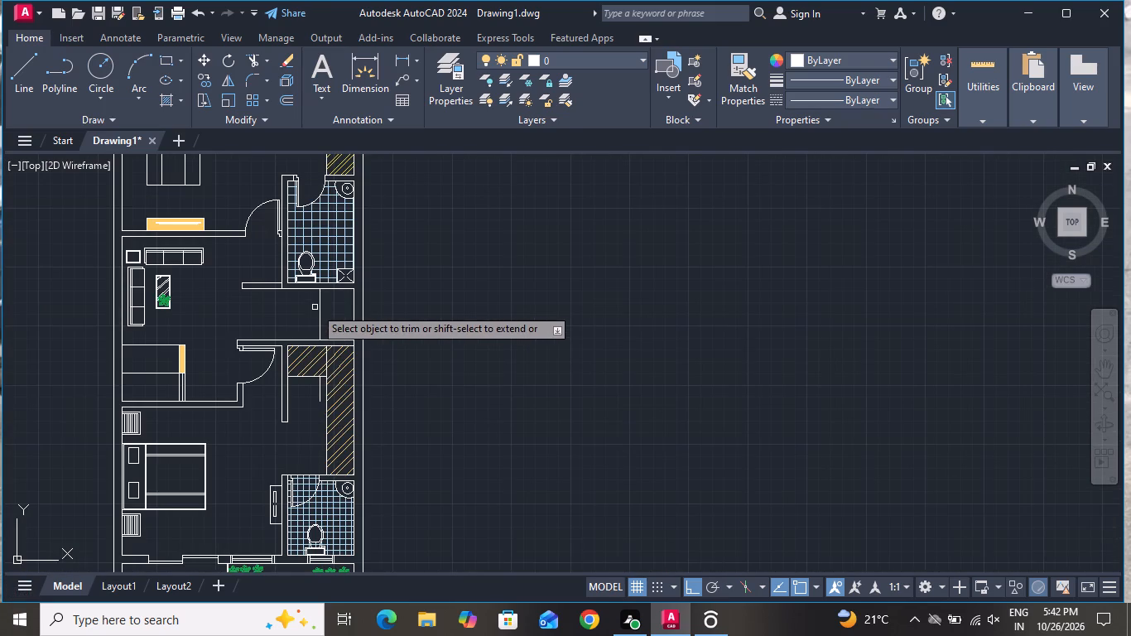
pyautogui.scroll(3, 315, 383)
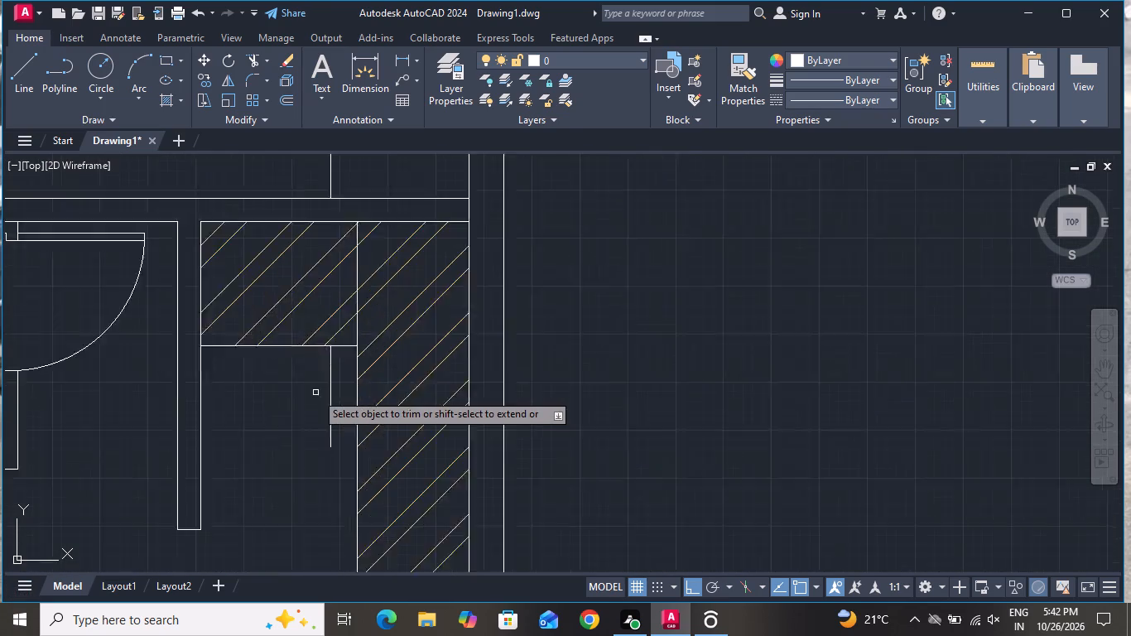
pyautogui.scroll(1, 315, 393)
pyautogui.click(316, 392)
pyautogui.click(353, 368)
# Trim the outer wall's inner line where it crosses the thickness of the wall below the stairwell.
pyautogui.scroll(-3, 354, 446)
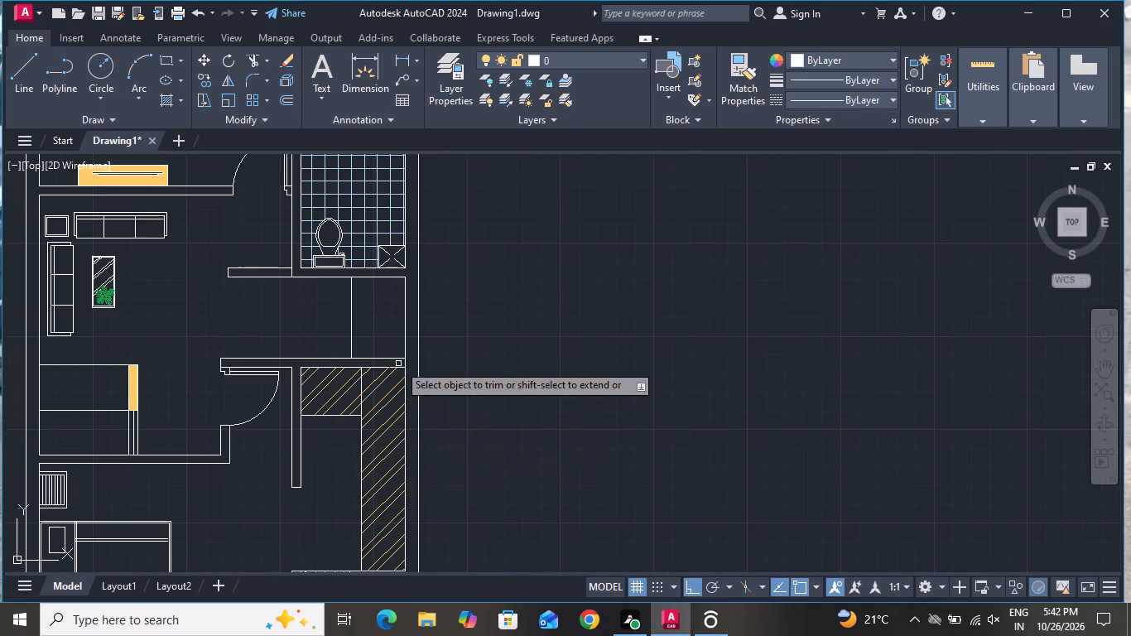
pyautogui.scroll(3, 398, 364)
pyautogui.click(400, 363)
pyautogui.click(432, 351)
pyautogui.scroll(-2, 463, 373)
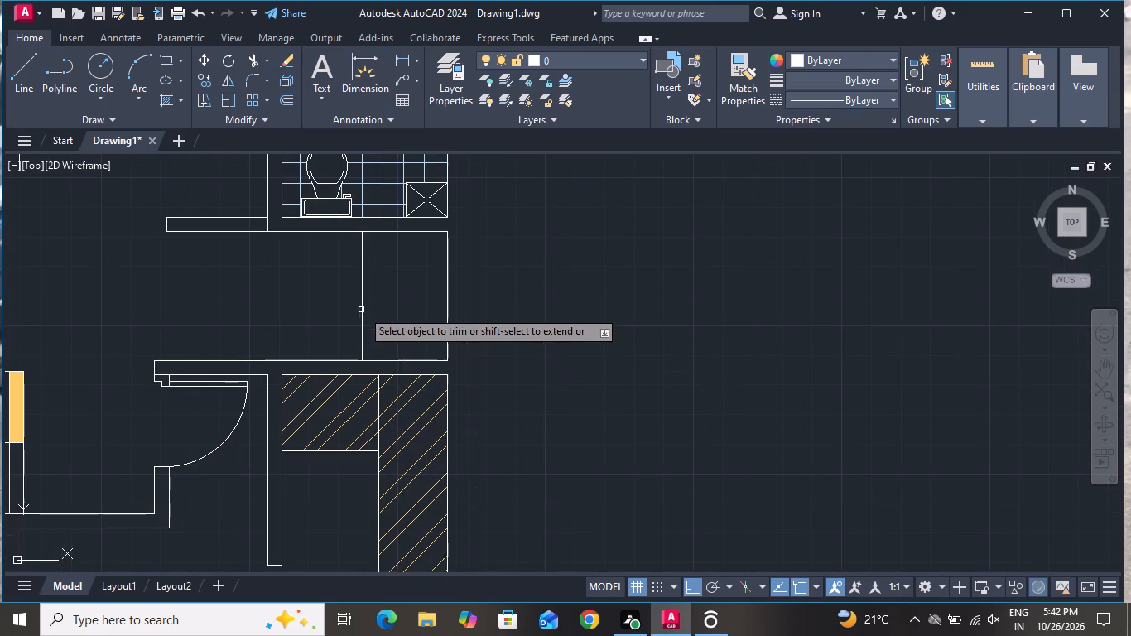
pyautogui.rightClick(382, 293)
pyautogui.click(396, 317)
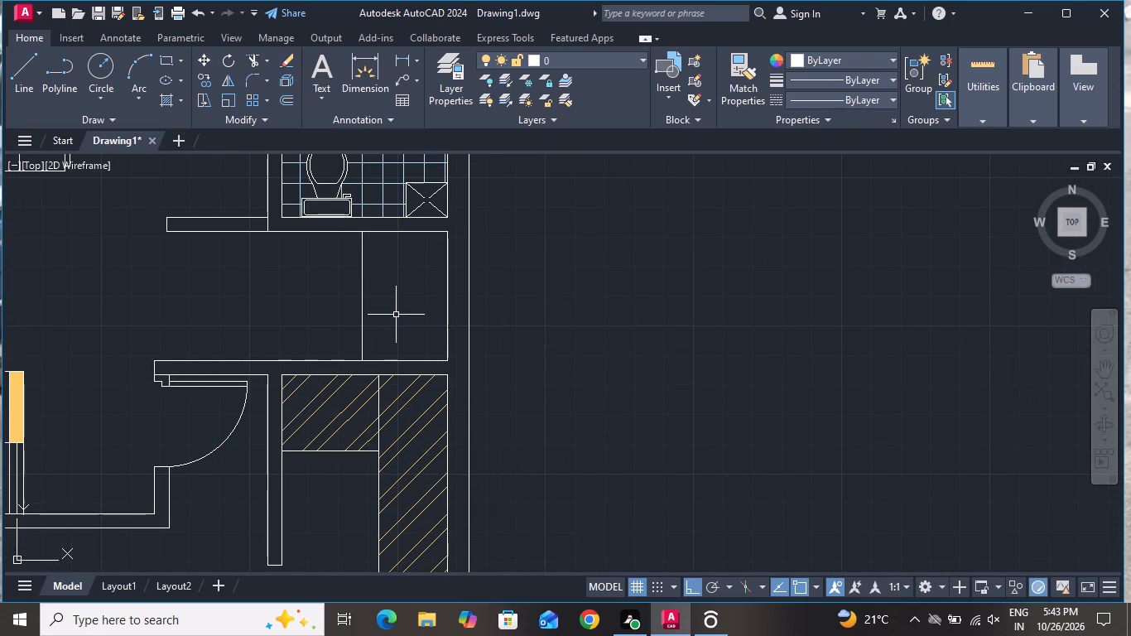
# Offset the stair landing line 10" toward the sitting room four times in succession to form the first treads.
pyautogui.write('o')
pyautogui.press('space')
pyautogui.press('1')
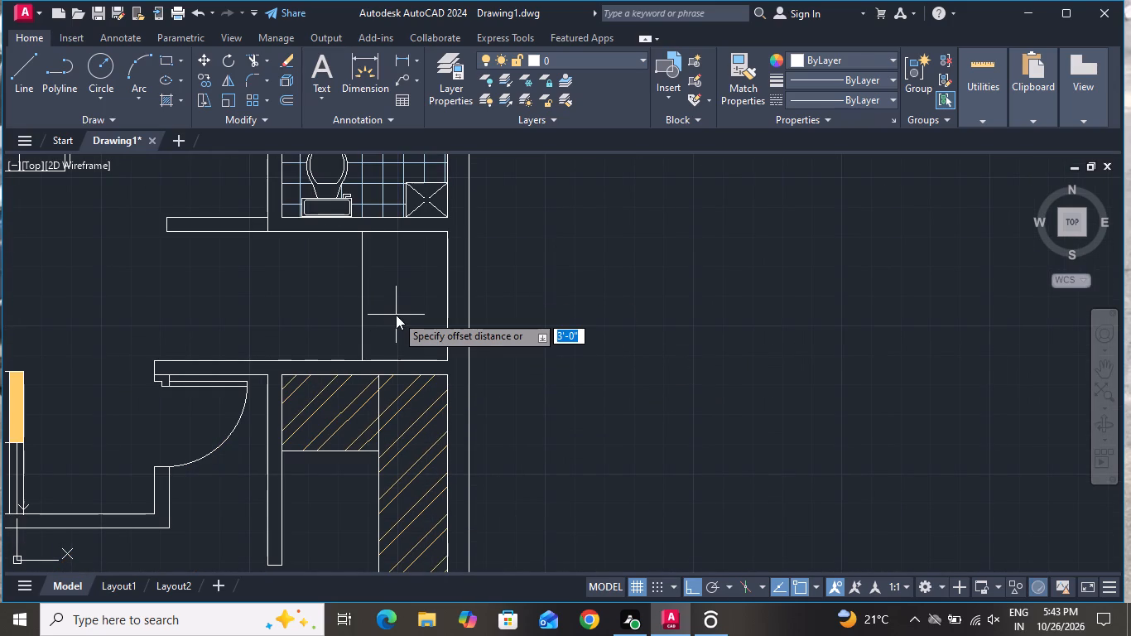
pyautogui.press('0')
pyautogui.hotkey('shift', '"')
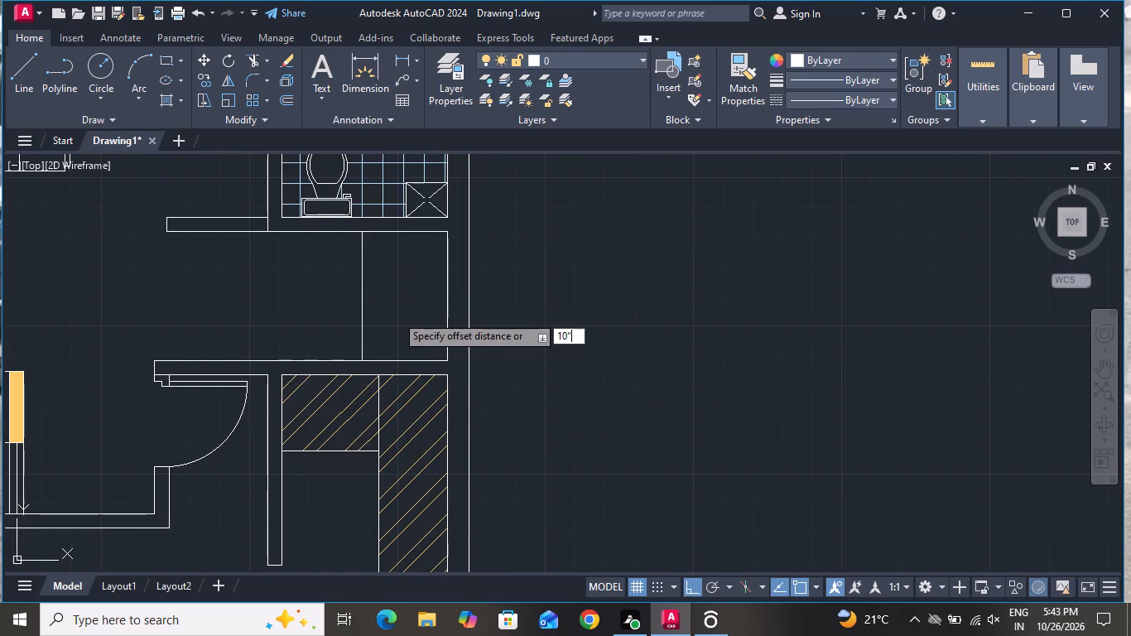
pyautogui.press('Return')
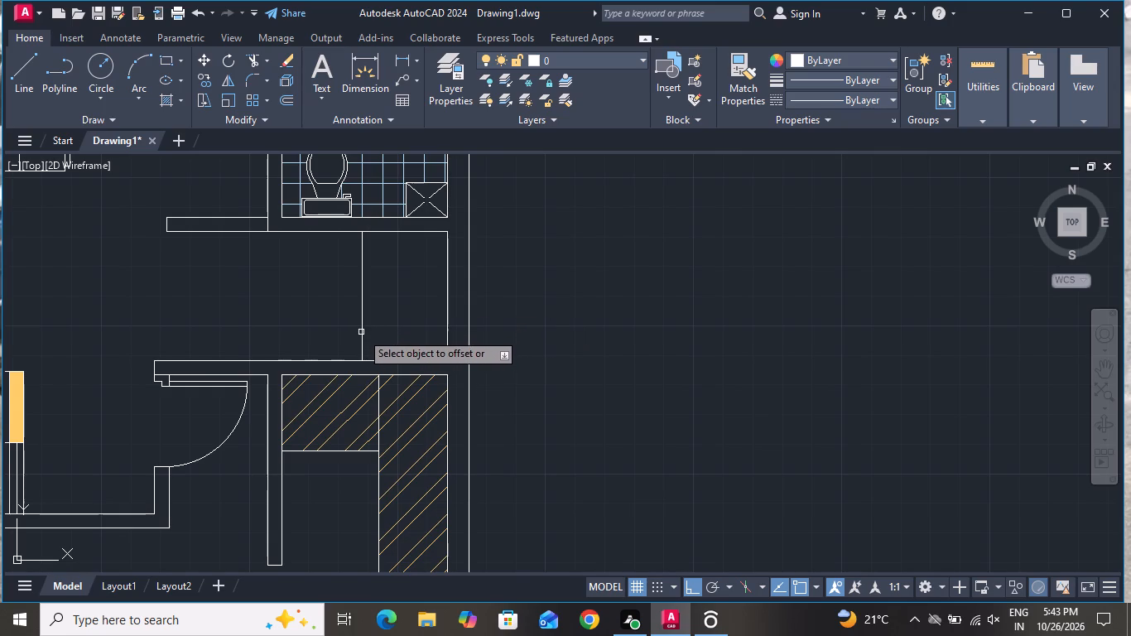
pyautogui.click(361, 331)
pyautogui.click(310, 329)
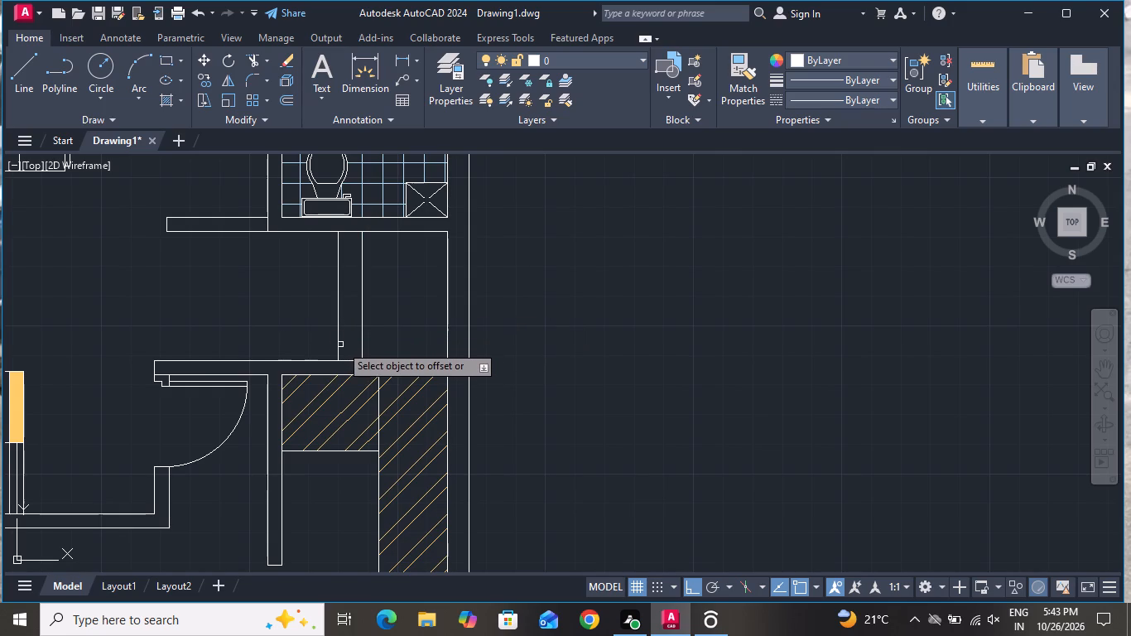
pyautogui.click(339, 344)
pyautogui.click(305, 347)
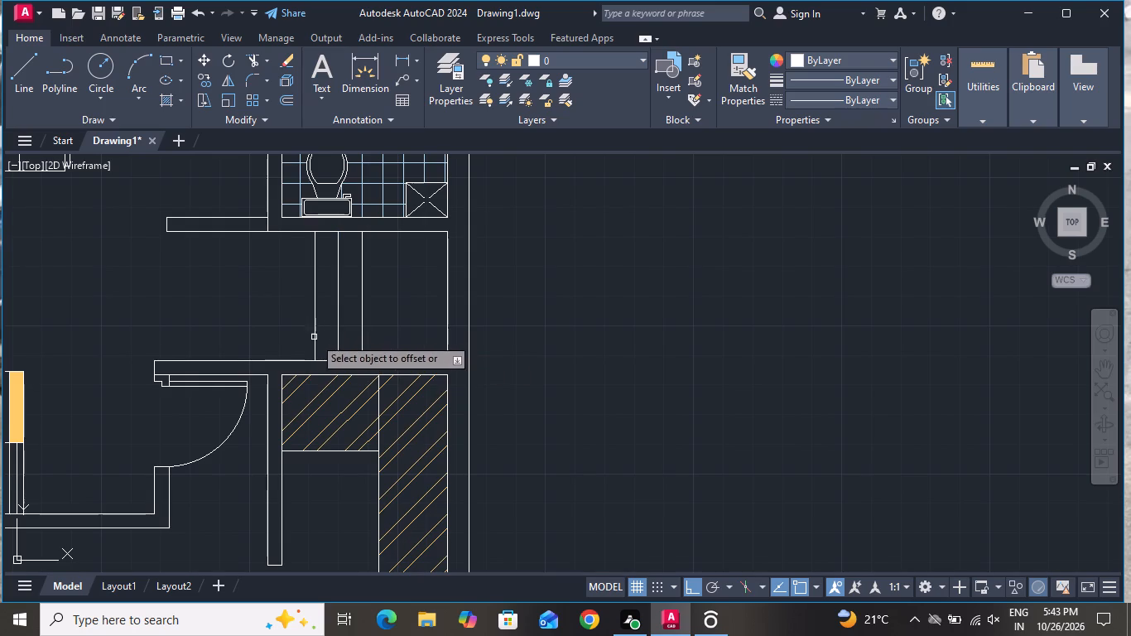
pyautogui.click(314, 337)
pyautogui.click(296, 343)
pyautogui.click(291, 337)
pyautogui.click(284, 340)
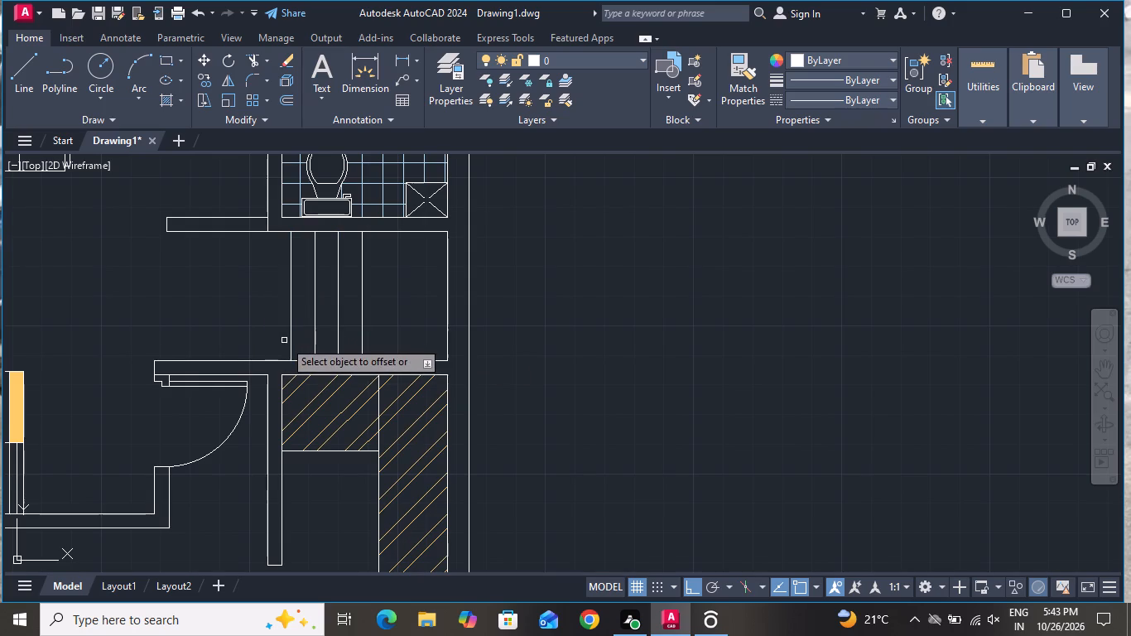
pyautogui.click(277, 330)
pyautogui.click(292, 330)
pyautogui.click(267, 335)
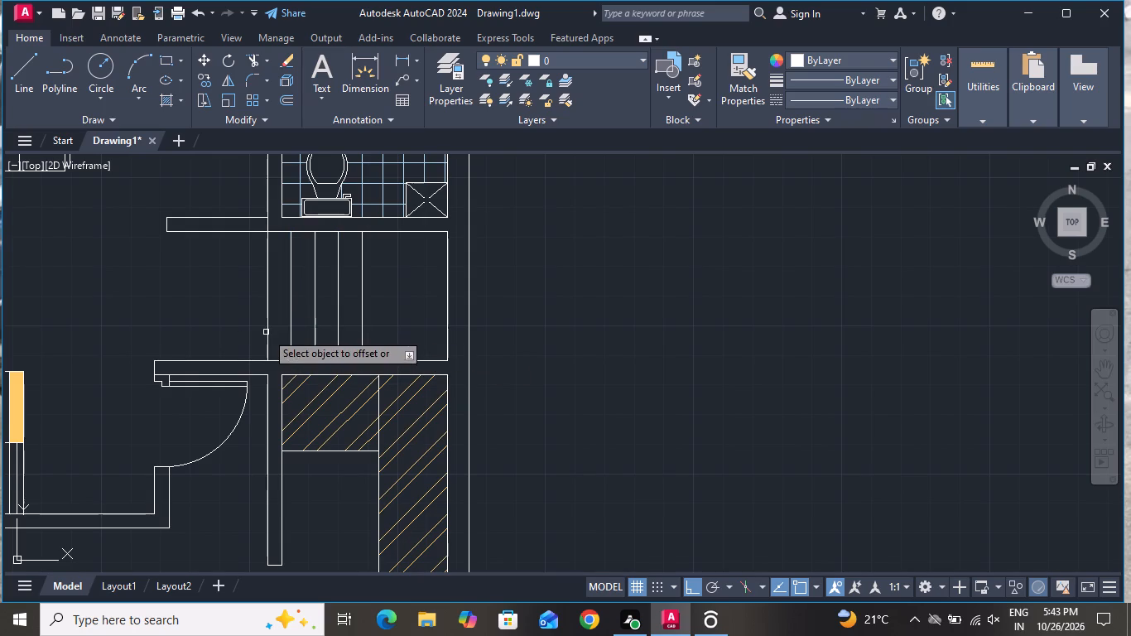
# Offset the latest tread line at the same 10" spacing four more times toward the stair's open end.
pyautogui.click(266, 332)
pyautogui.click(242, 339)
pyautogui.click(243, 337)
pyautogui.click(216, 336)
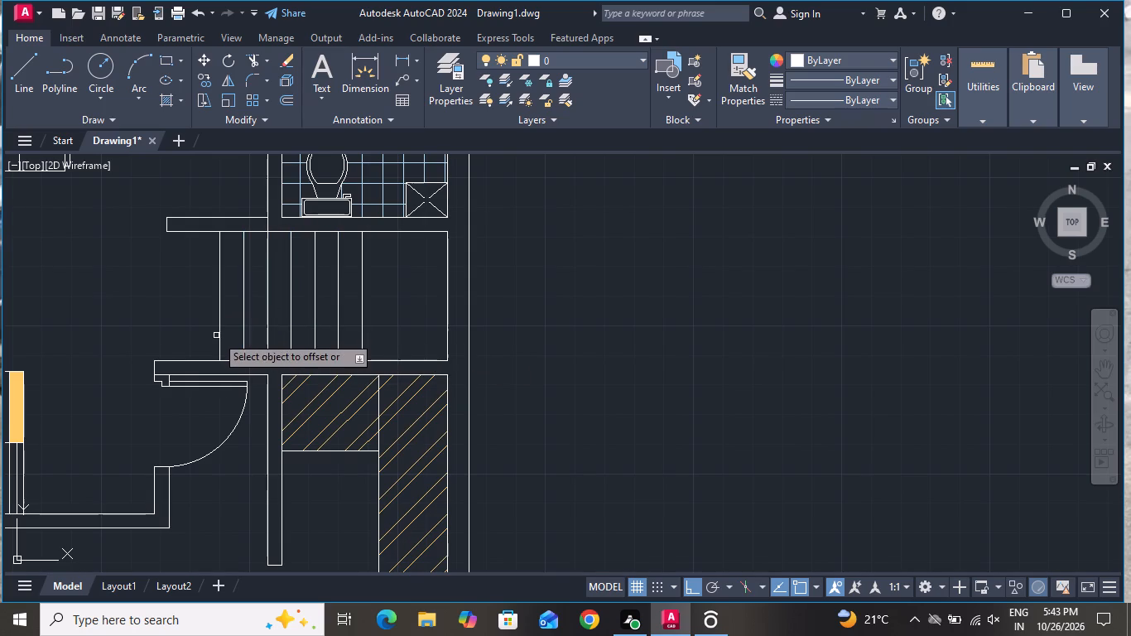
pyautogui.click(220, 330)
pyautogui.click(192, 338)
pyautogui.click(193, 338)
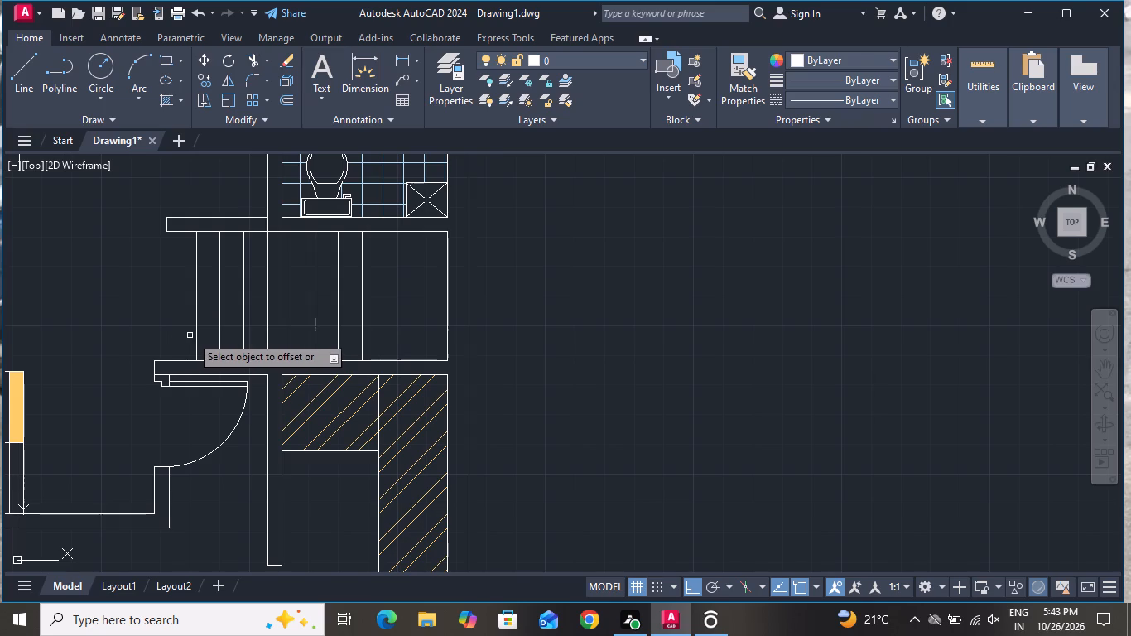
pyautogui.click(194, 336)
pyautogui.click(171, 335)
pyautogui.rightClick(112, 290)
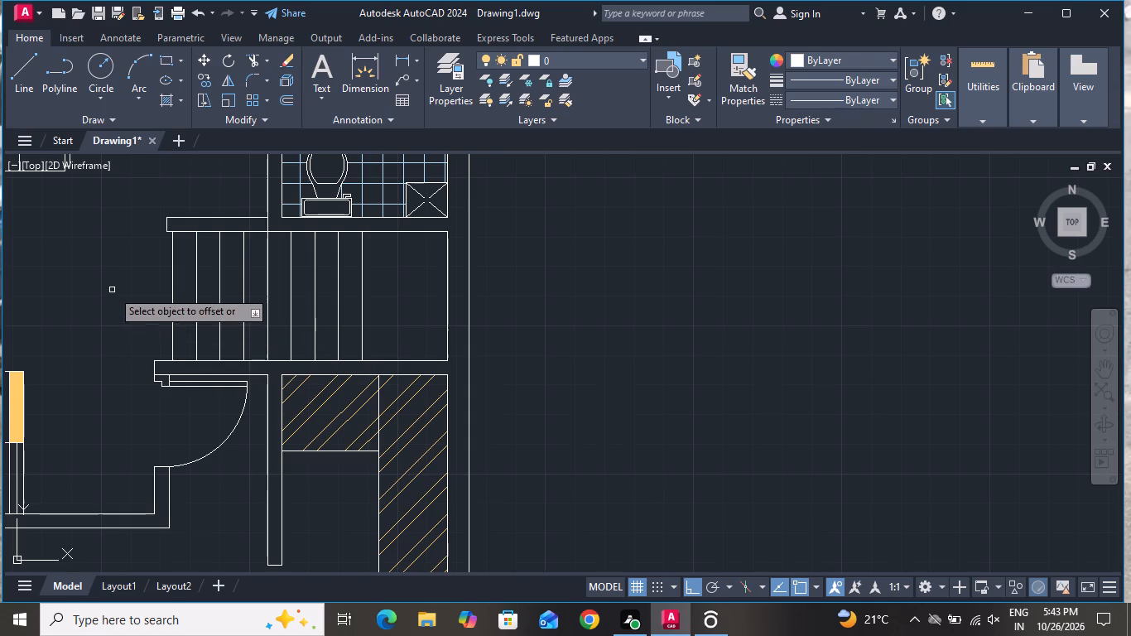
pyautogui.click(130, 318)
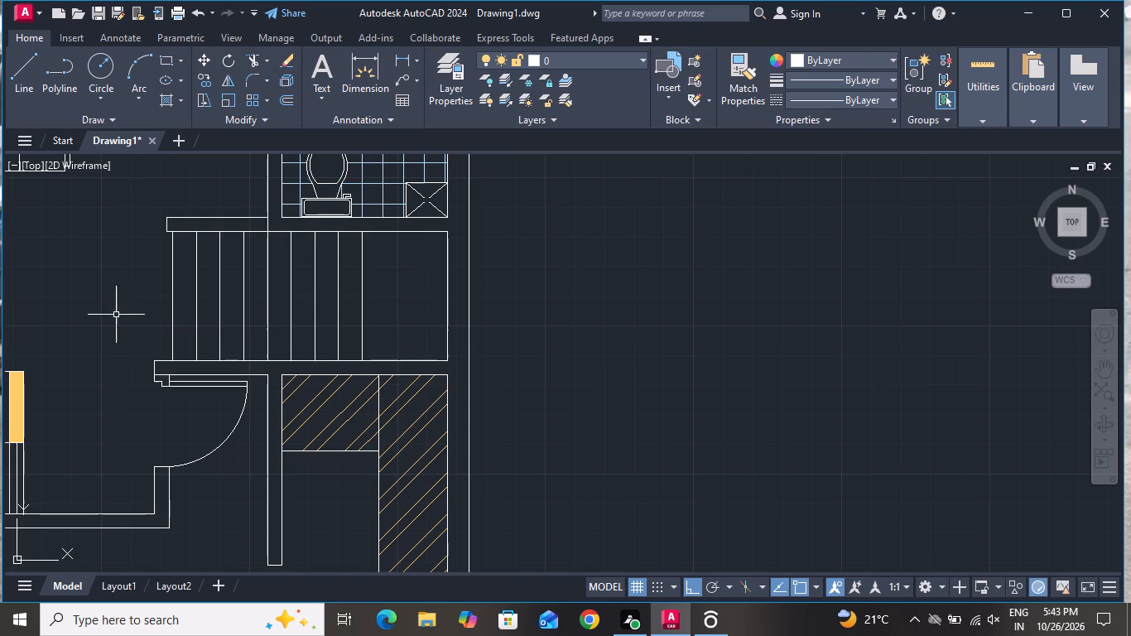
# Draw a horizontal centre line across the stair treads, from the first tread's midpoint to the landing line.
pyautogui.click(30, 82)
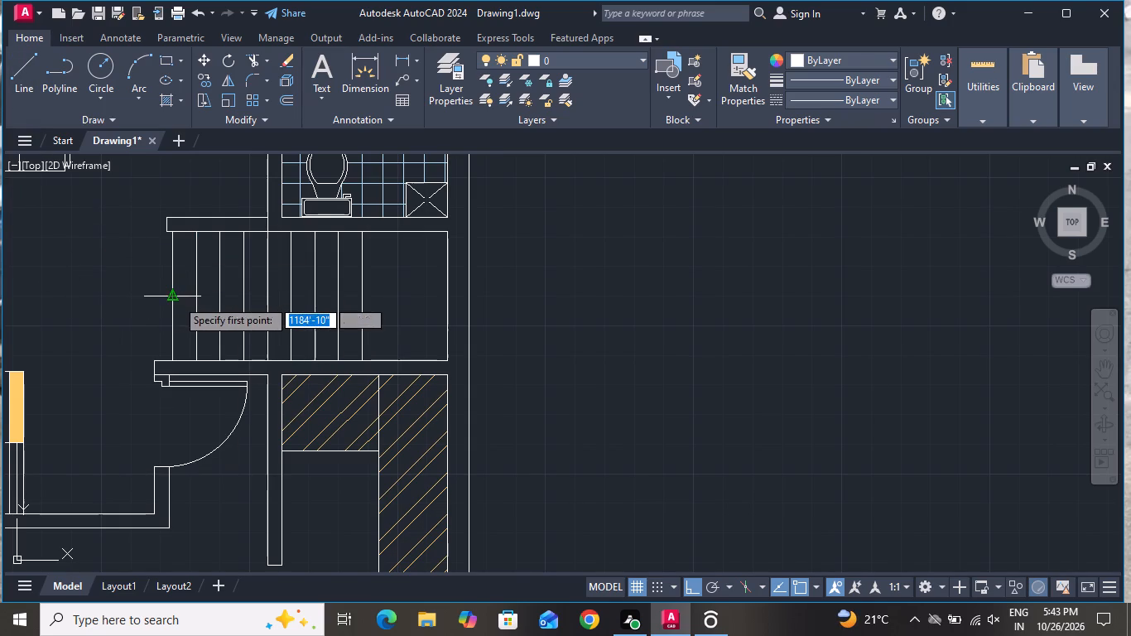
pyautogui.click(176, 300)
pyautogui.click(360, 298)
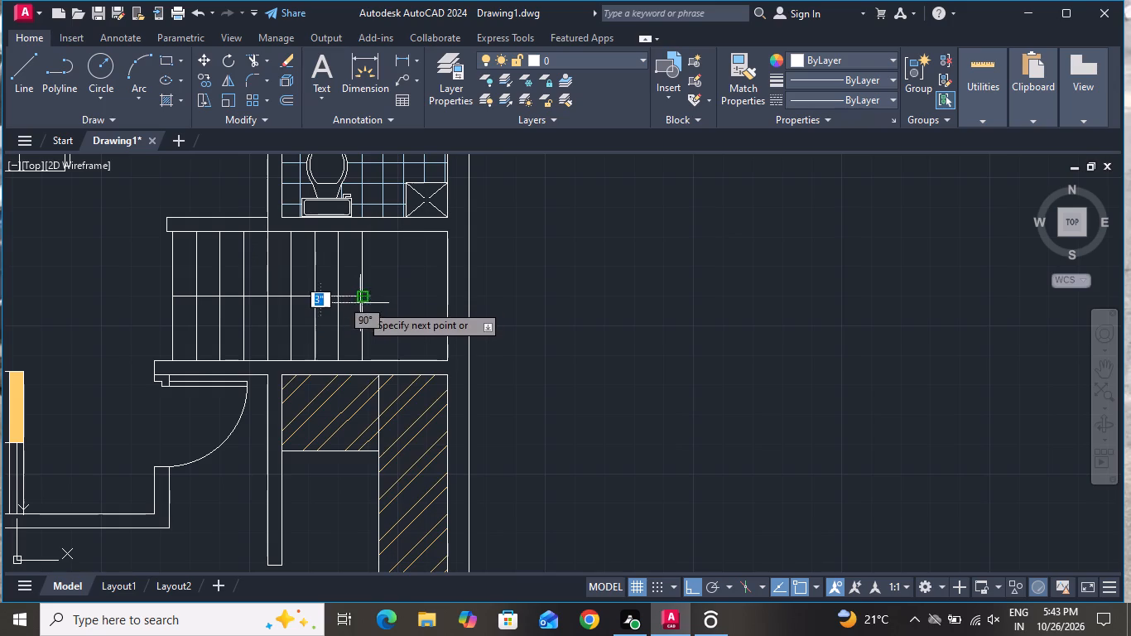
pyautogui.rightClick(359, 308)
pyautogui.click(368, 337)
# Add a multiline text label reading MASTER BEDROOM in the top bedroom, between the bed and the TV unit.
pyautogui.scroll(-2, 456, 363)
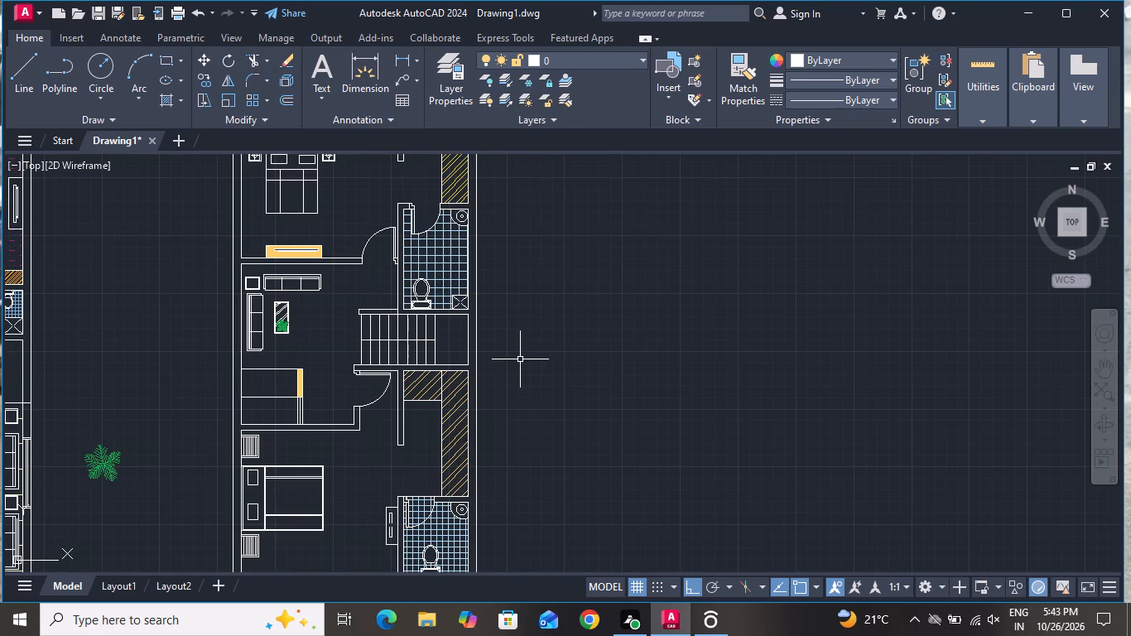
pyautogui.scroll(-1, 527, 348)
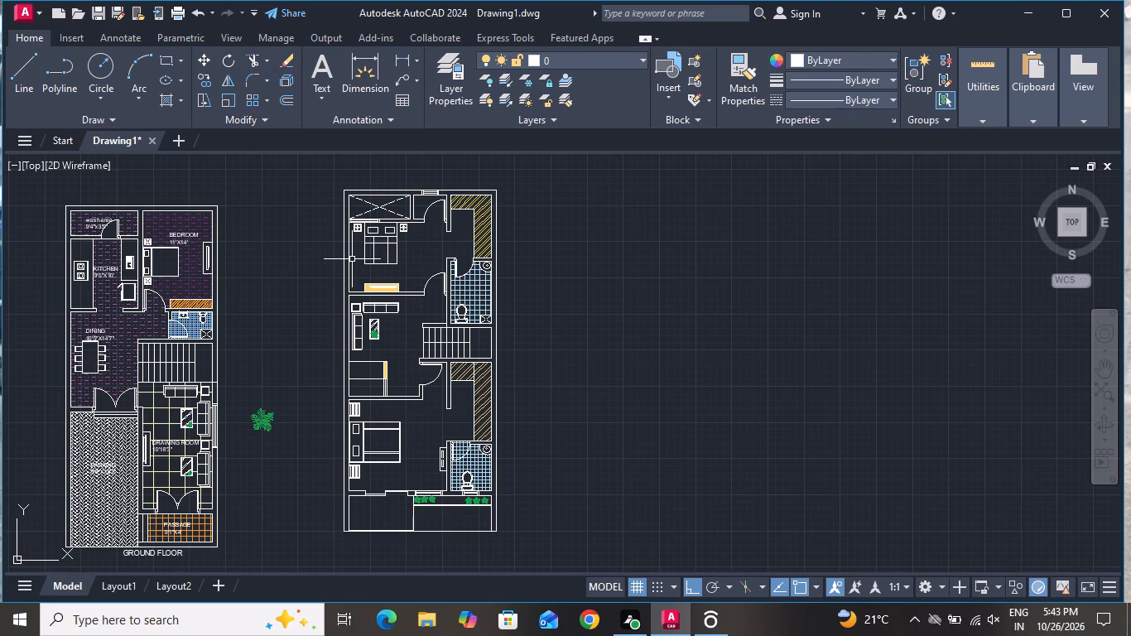
pyautogui.click(320, 69)
pyautogui.scroll(2, 360, 189)
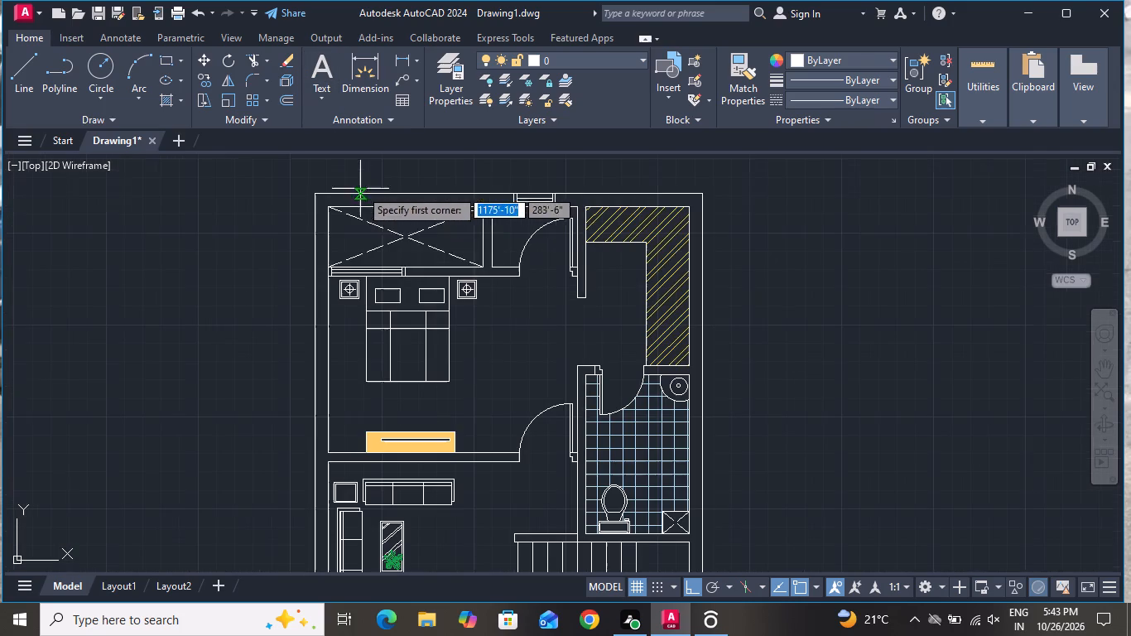
pyautogui.scroll(2, 396, 409)
pyautogui.click(409, 398)
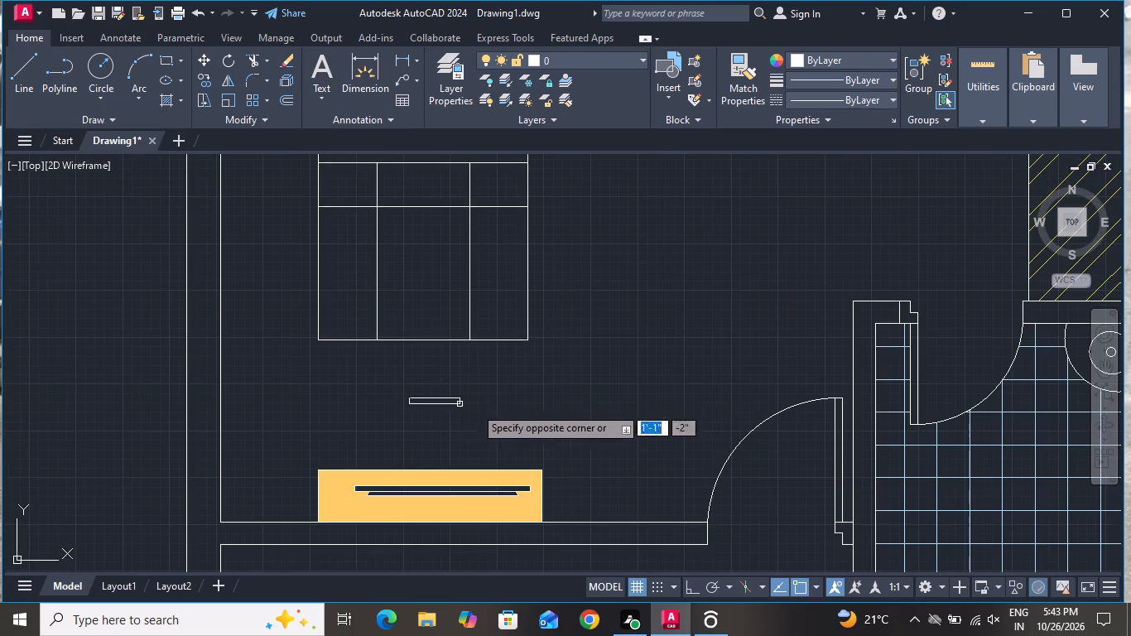
pyautogui.click(579, 395)
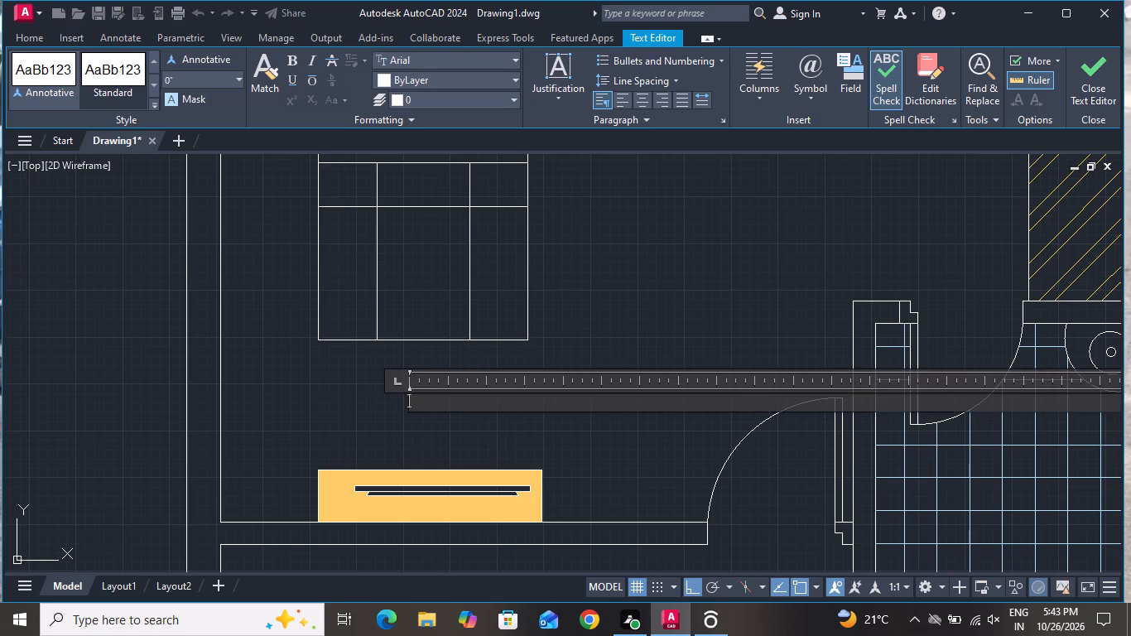
pyautogui.write('master')
pyautogui.press('space')
pyautogui.press('b')
pyautogui.press('BackSpace')
pyautogui.press('BackSpace')
pyautogui.press('BackSpace')
pyautogui.press('BackSpace')
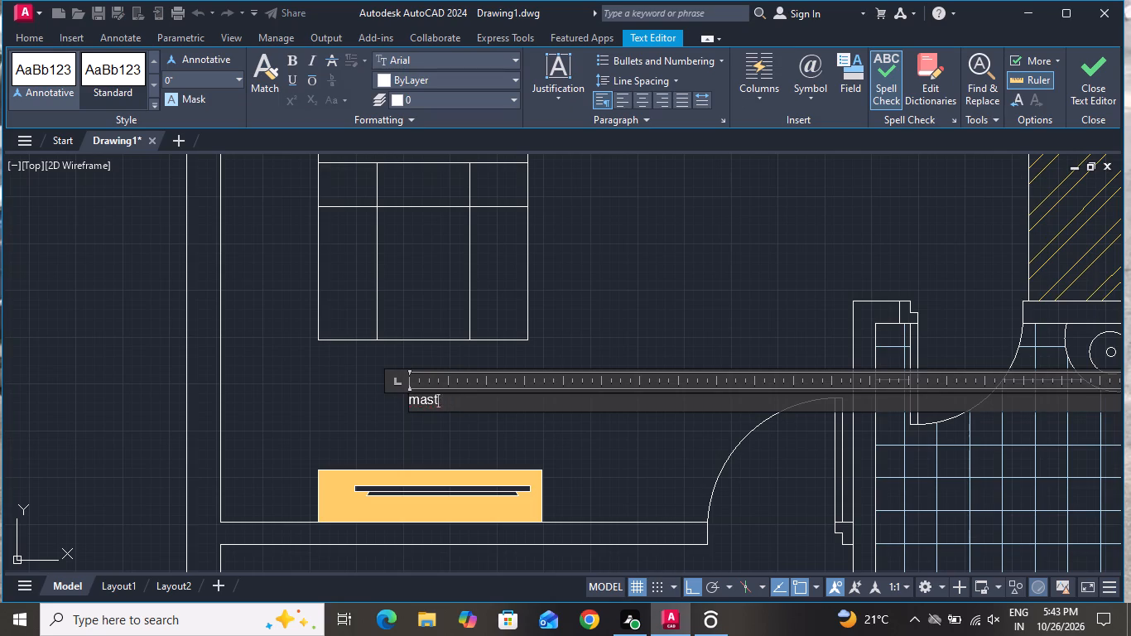
pyautogui.press('BackSpace')
pyautogui.press('BackSpace')
pyautogui.press('BackSpace')
pyautogui.press('BackSpace')
pyautogui.press('BackSpace')
pyautogui.write('MASTER BEDR')
pyautogui.write('OOM')
pyautogui.press('Return')
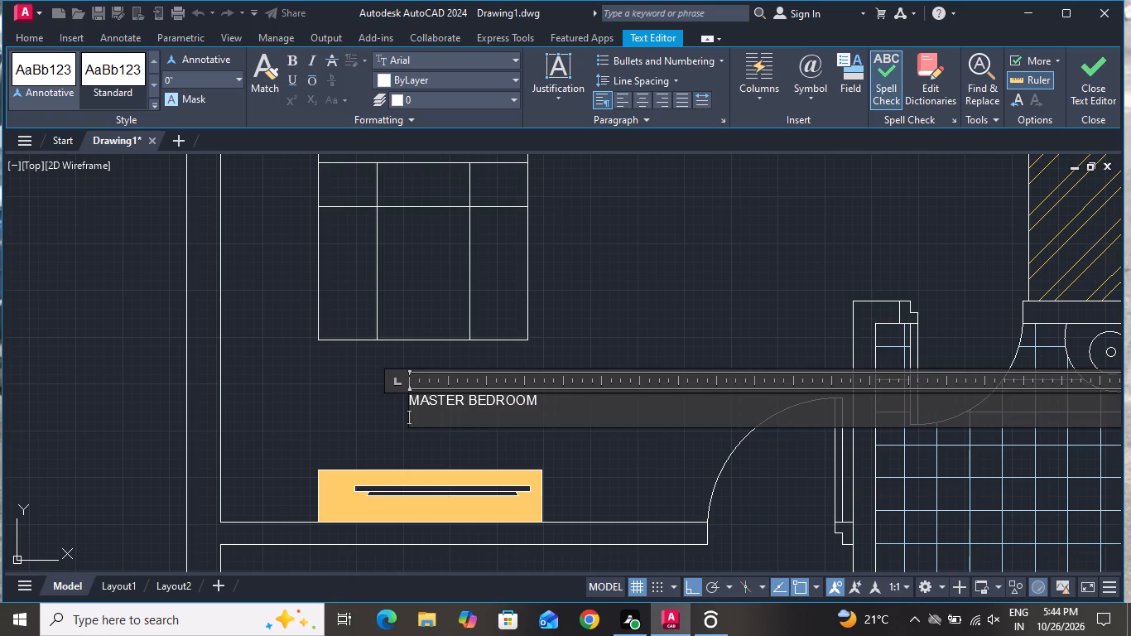
# Add the room size 15'1"X10' as the second line of the master bedroom label and finish the text.
pyautogui.press('1')
pyautogui.write("5'")
pyautogui.press('1')
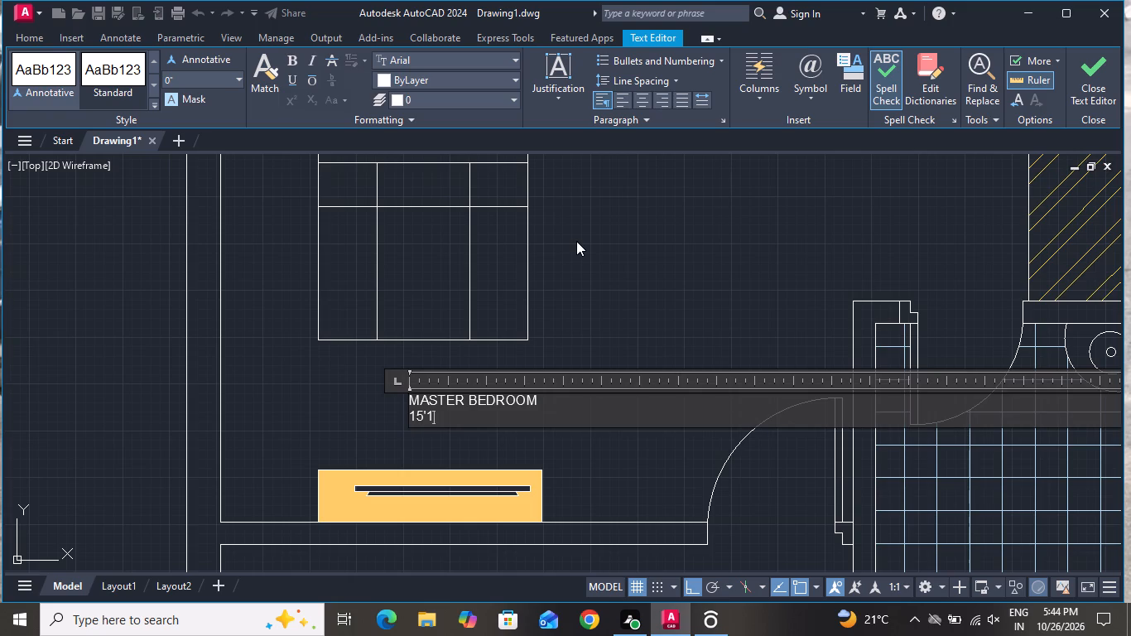
pyautogui.hotkey('shift', '"')
pyautogui.press('x')
pyautogui.write("10'")
pyautogui.press('Return')
pyautogui.click(593, 255)
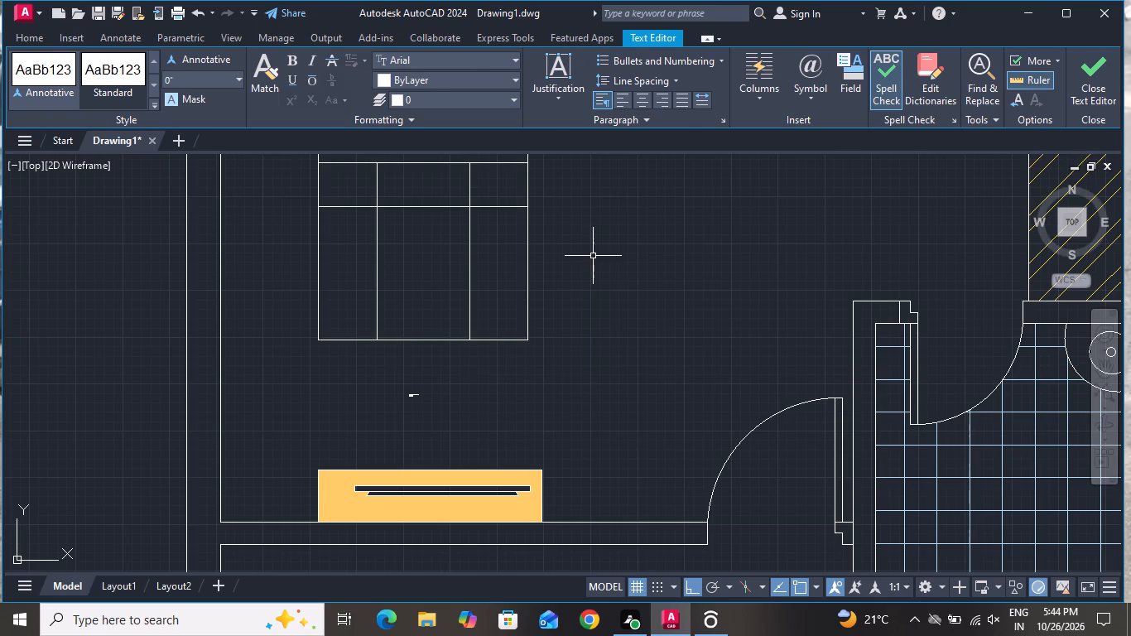
# Set the text height of the master bedroom label to 6".
pyautogui.click(472, 381)
pyautogui.click(401, 410)
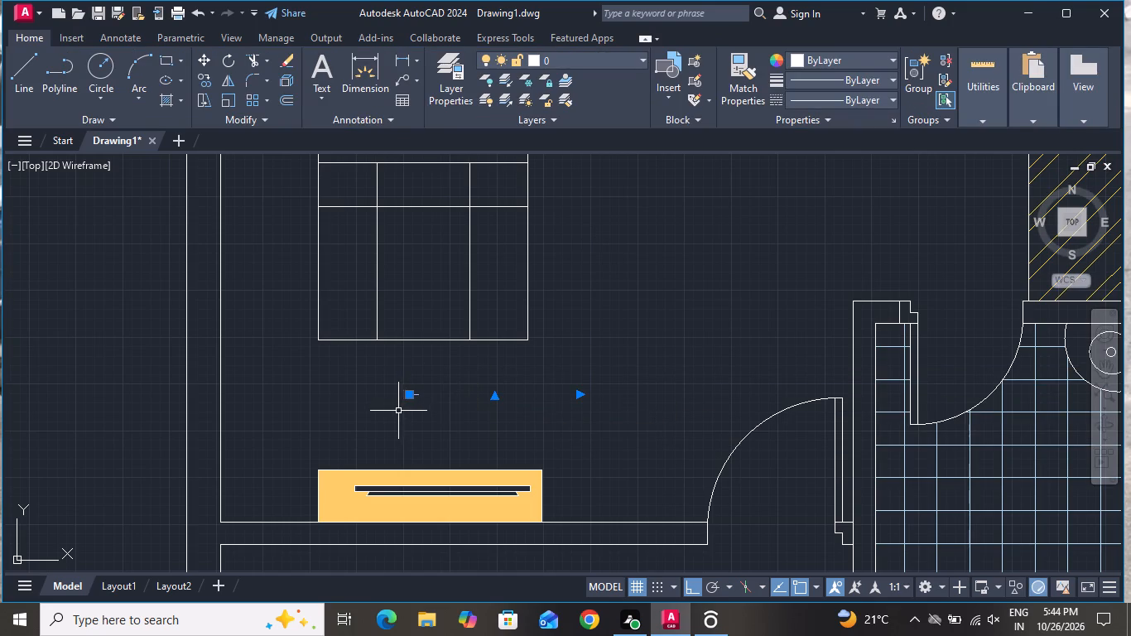
pyautogui.rightClick(398, 411)
pyautogui.click(464, 581)
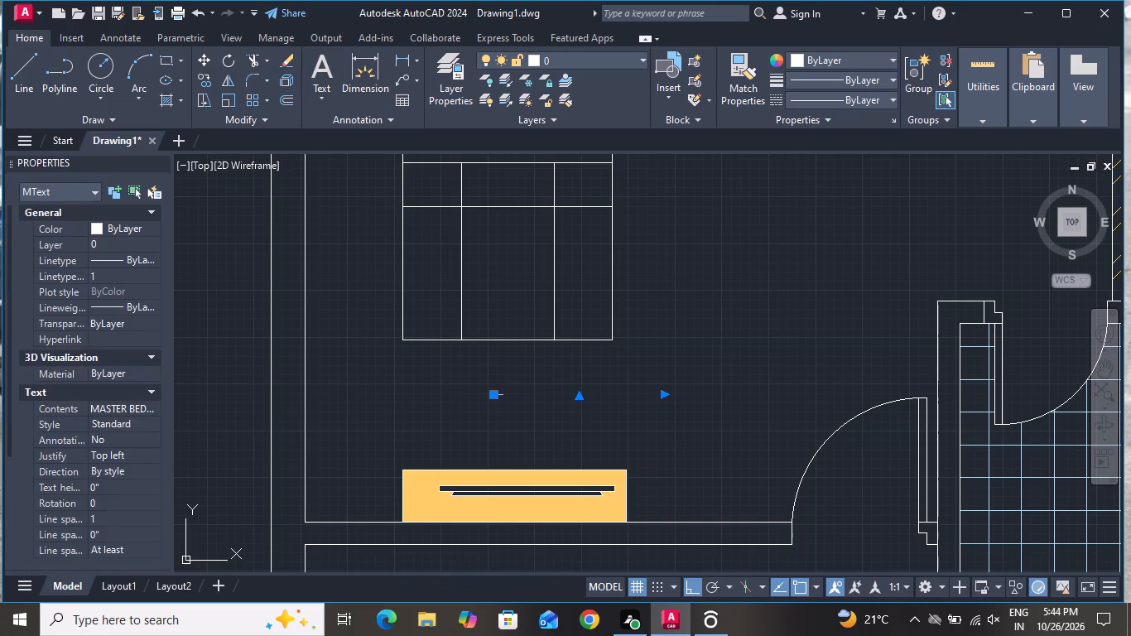
pyautogui.scroll(-1, 132, 393)
pyautogui.click(131, 392)
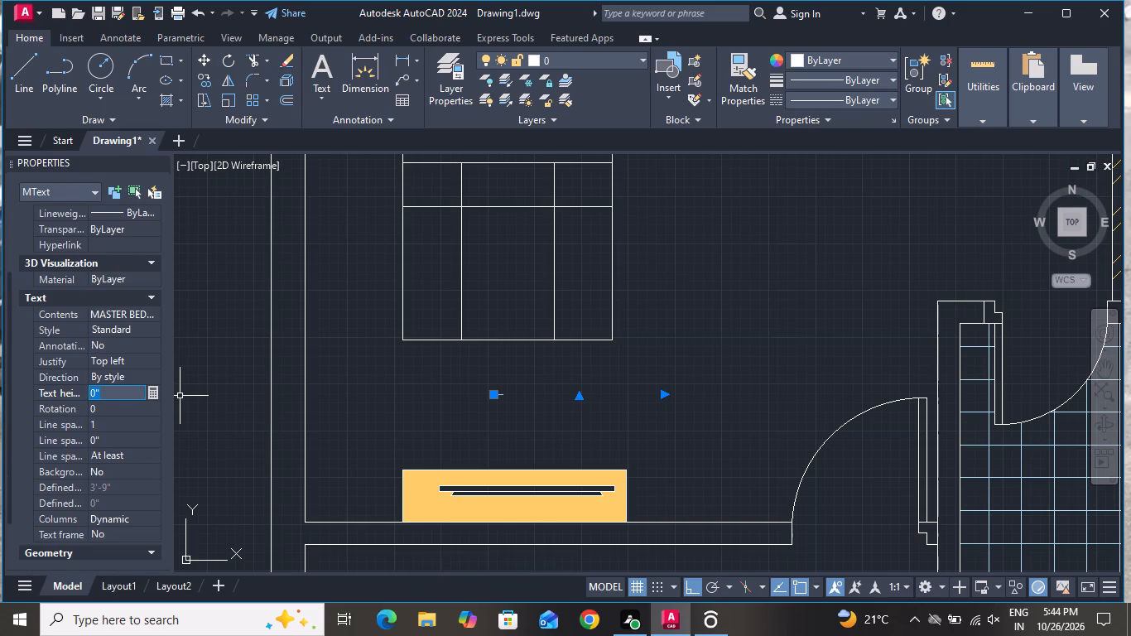
pyautogui.press('BackSpace')
pyautogui.press('6')
pyautogui.hotkey('shift', '"')
pyautogui.click(160, 161)
pyautogui.click(159, 168)
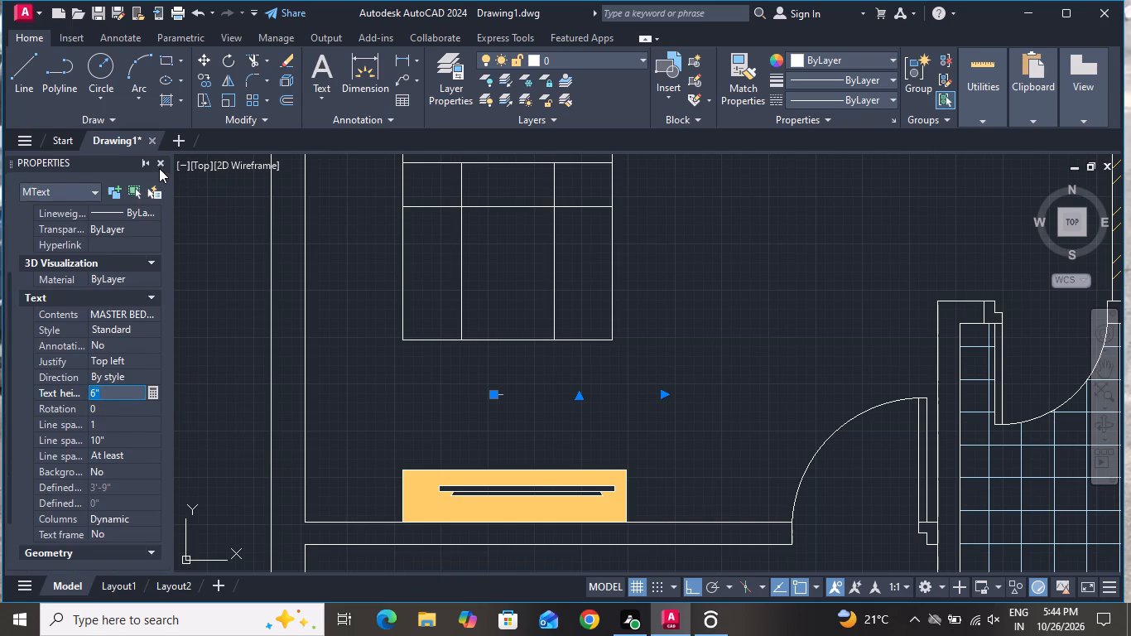
pyautogui.click(162, 162)
# Move the master bedroom label straight up, clear of the TV unit and just below the bed.
pyautogui.scroll(-1, 299, 317)
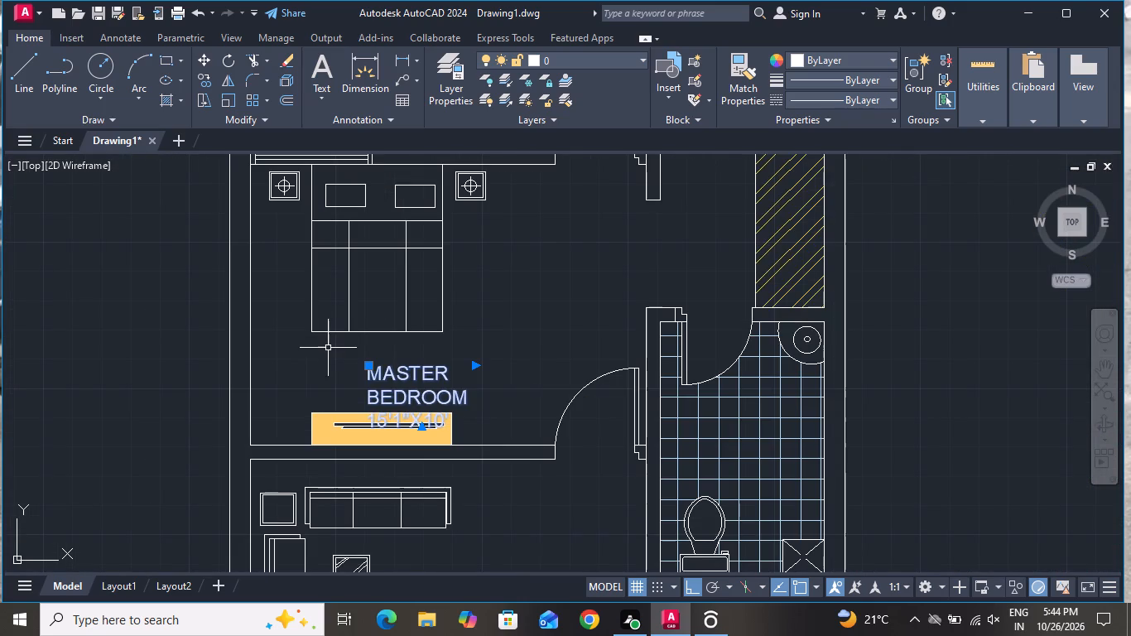
pyautogui.click(200, 55)
pyautogui.click(378, 373)
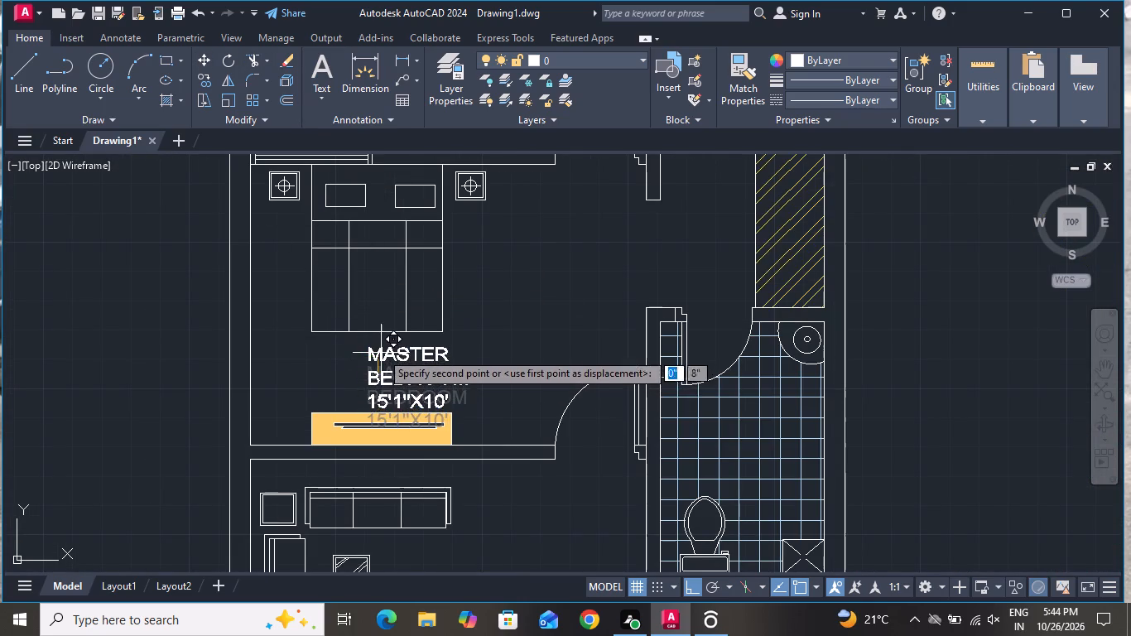
pyautogui.click(381, 349)
# Widen the label's text frame until MASTER BEDROOM fits on one line above the room size.
pyautogui.doubleClick(405, 378)
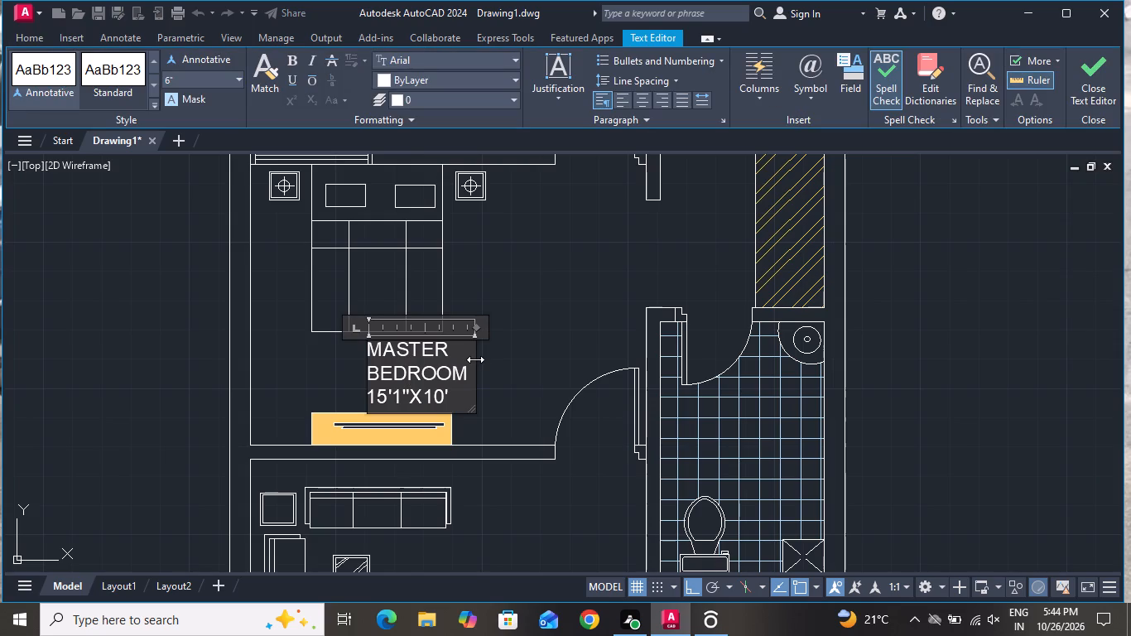
pyautogui.moveTo(475, 357); pyautogui.dragTo(513, 348)
pyautogui.click(537, 334)
pyautogui.doubleClick(436, 373)
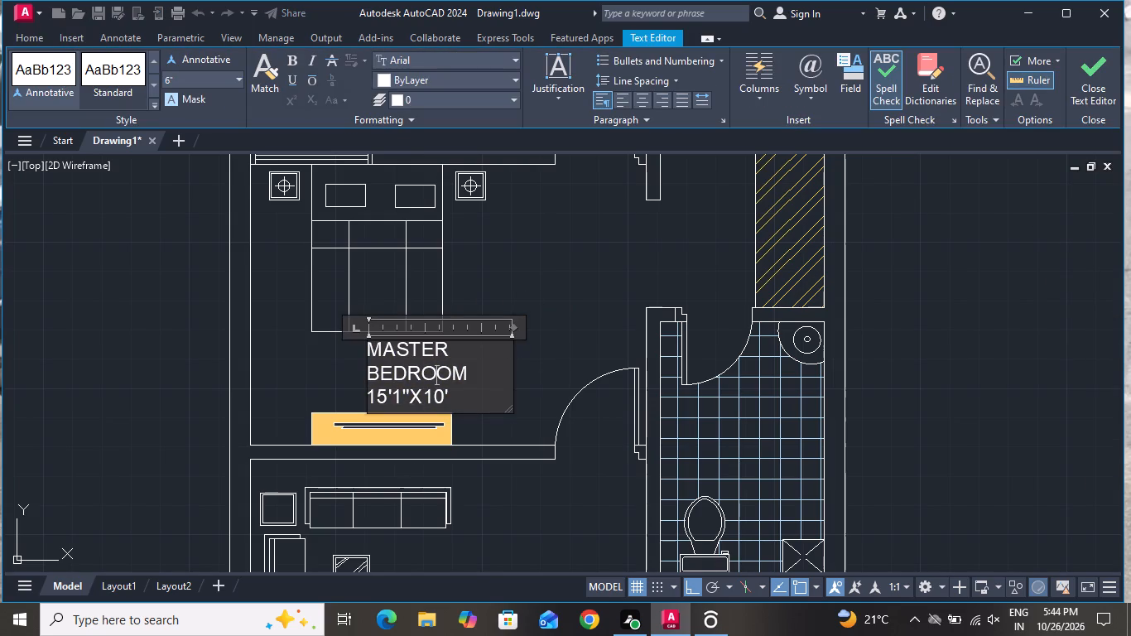
pyautogui.moveTo(511, 355); pyautogui.dragTo(546, 342)
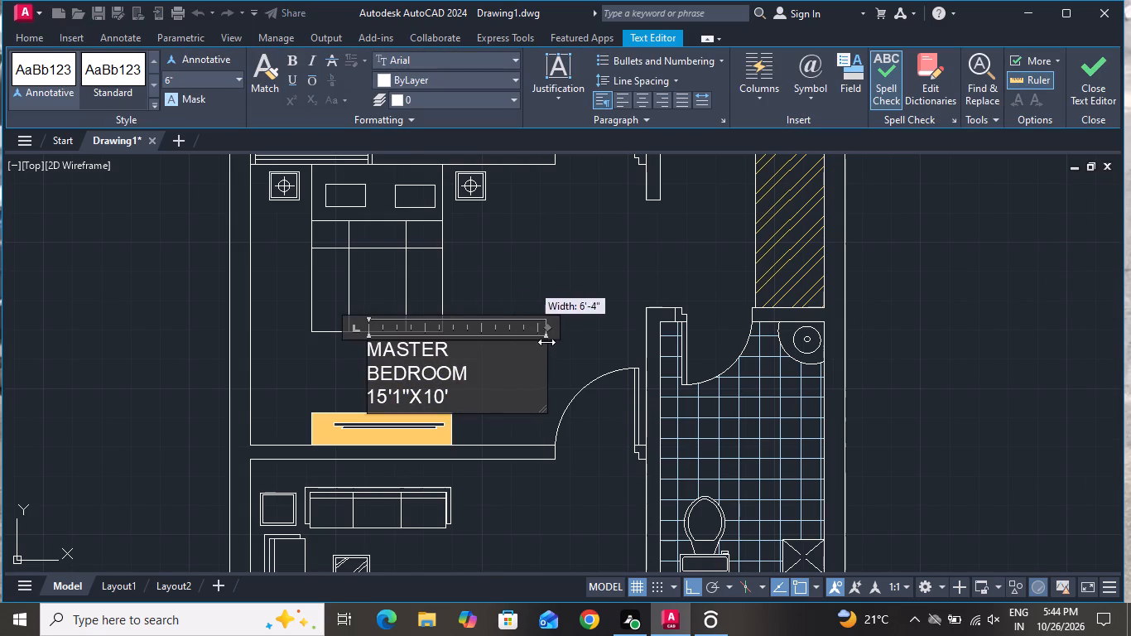
pyautogui.moveTo(546, 342); pyautogui.dragTo(578, 342)
pyautogui.click(516, 400)
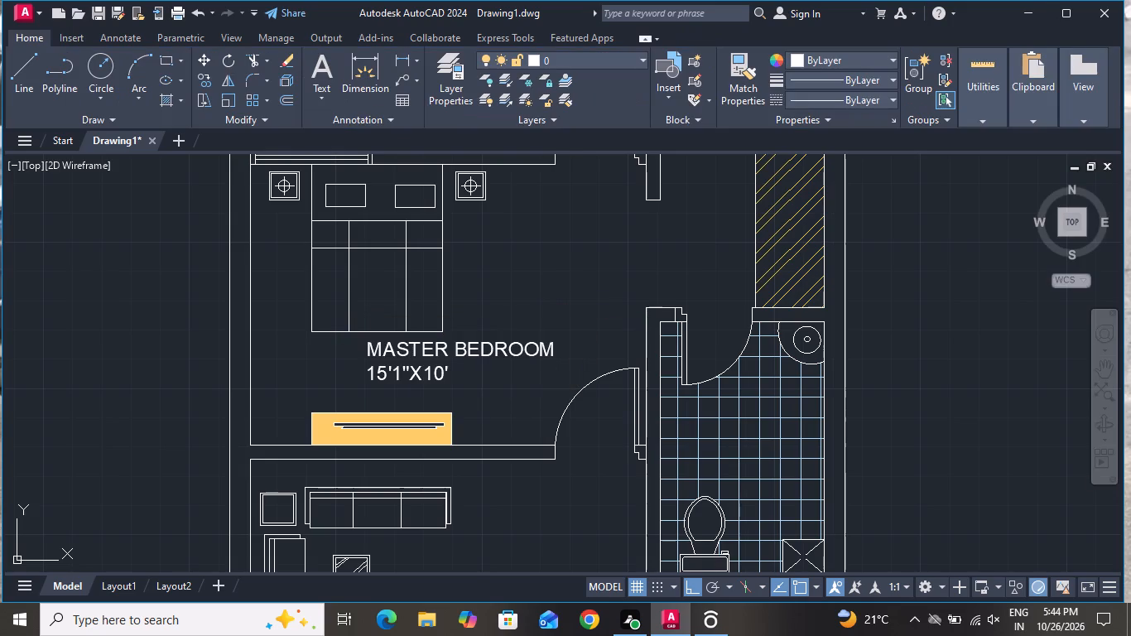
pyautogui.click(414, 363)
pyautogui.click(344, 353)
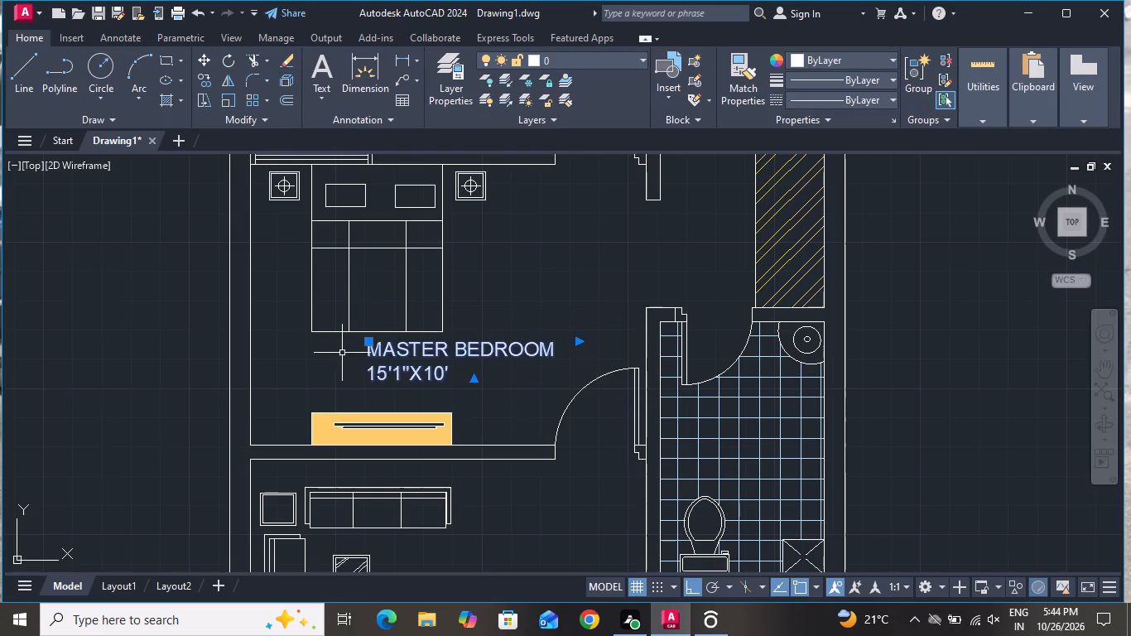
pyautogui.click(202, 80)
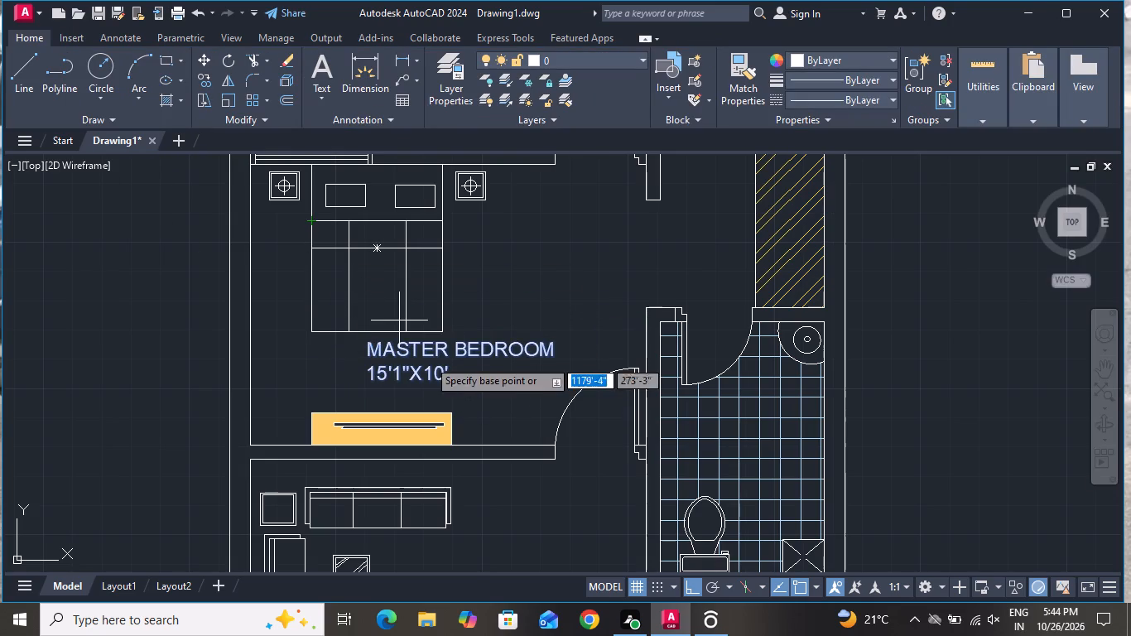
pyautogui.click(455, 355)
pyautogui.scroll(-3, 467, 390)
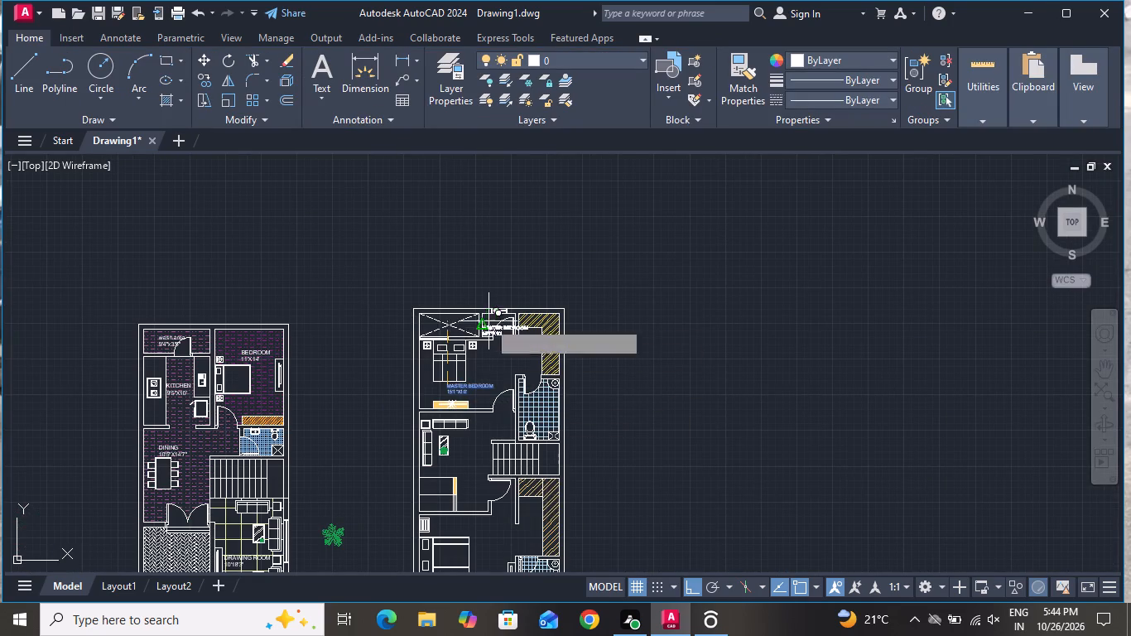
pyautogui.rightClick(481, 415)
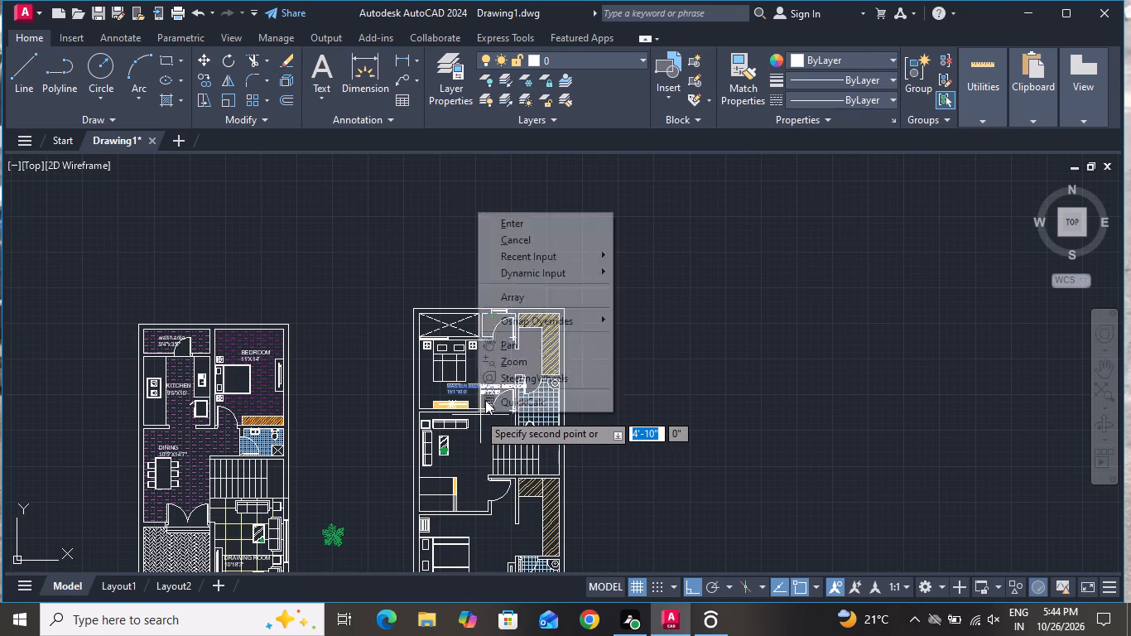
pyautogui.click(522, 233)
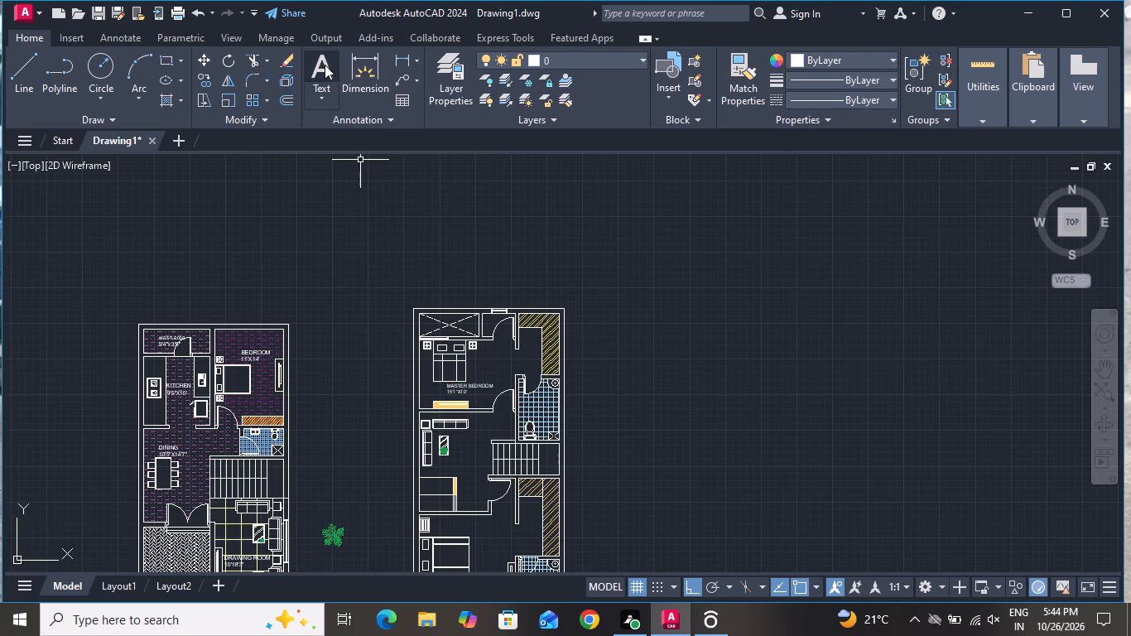
# Add the multiline text BALCONY in the small space with the swing door, beside the crossed-out area above the master bedroom.
pyautogui.click(324, 60)
pyautogui.scroll(2, 499, 334)
pyautogui.scroll(2, 445, 277)
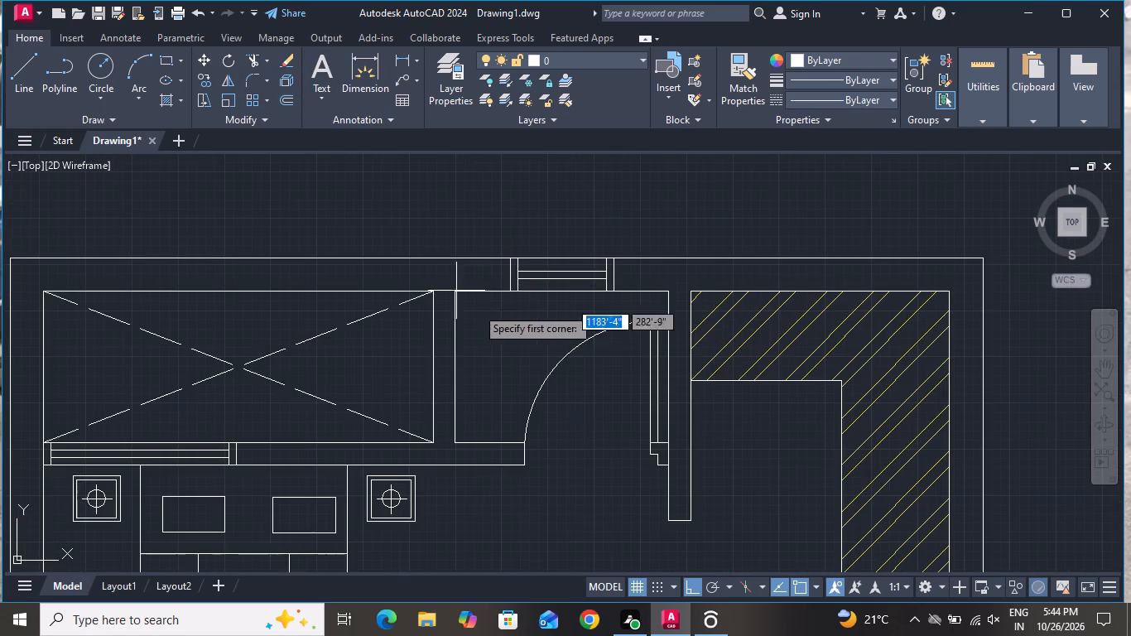
pyautogui.click(492, 330)
pyautogui.click(520, 340)
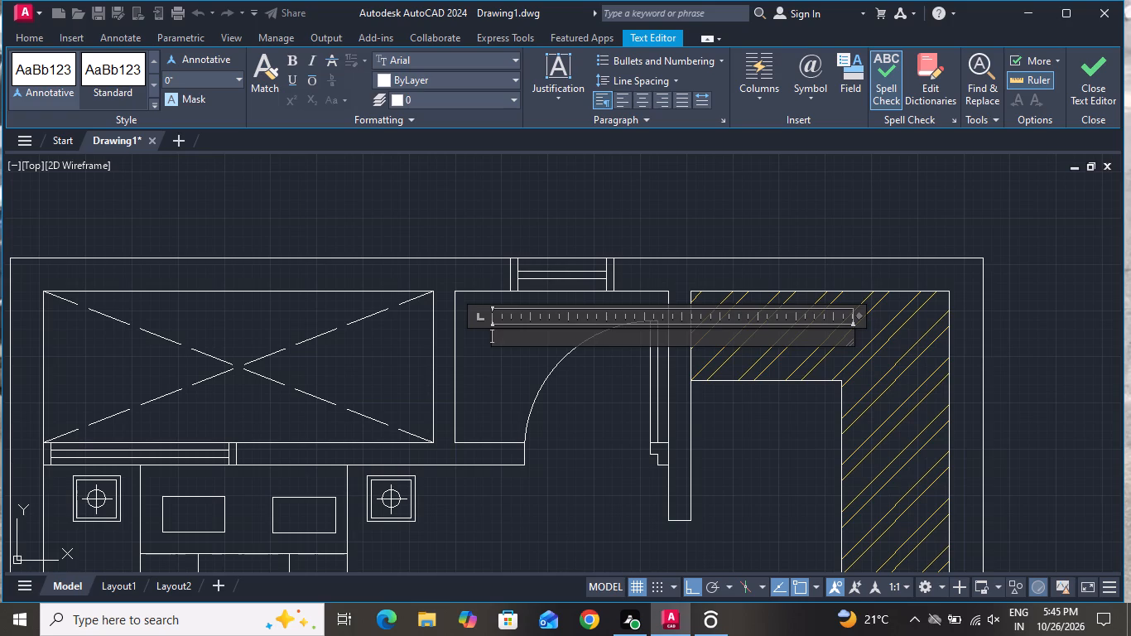
pyautogui.press('b')
pyautogui.press('a')
pyautogui.press('l')
pyautogui.write('CONY')
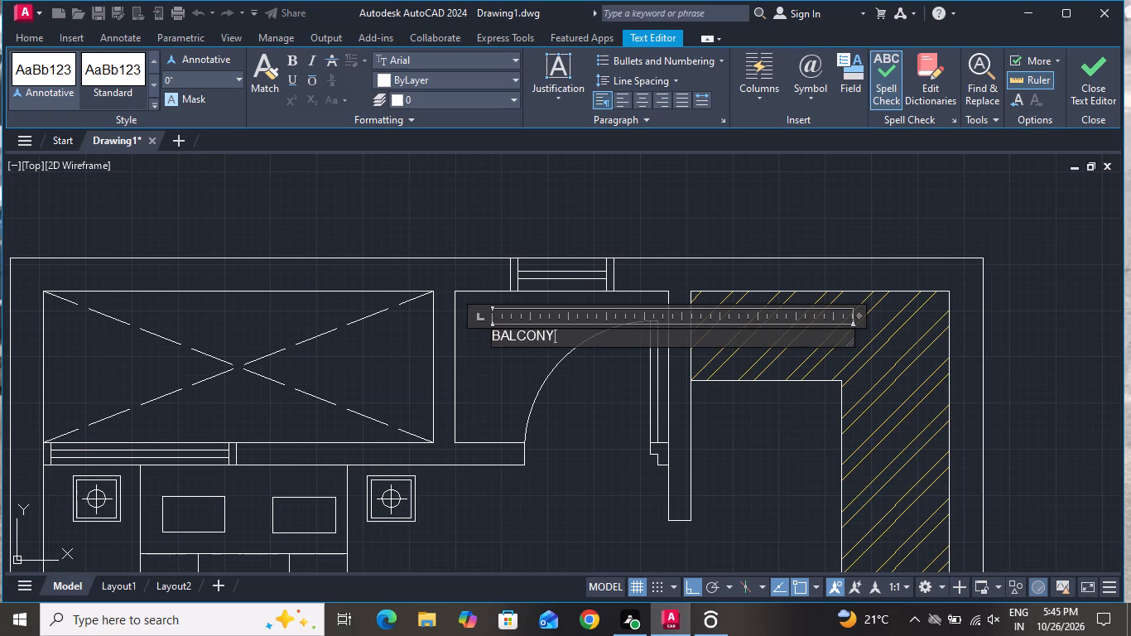
pyautogui.click(487, 399)
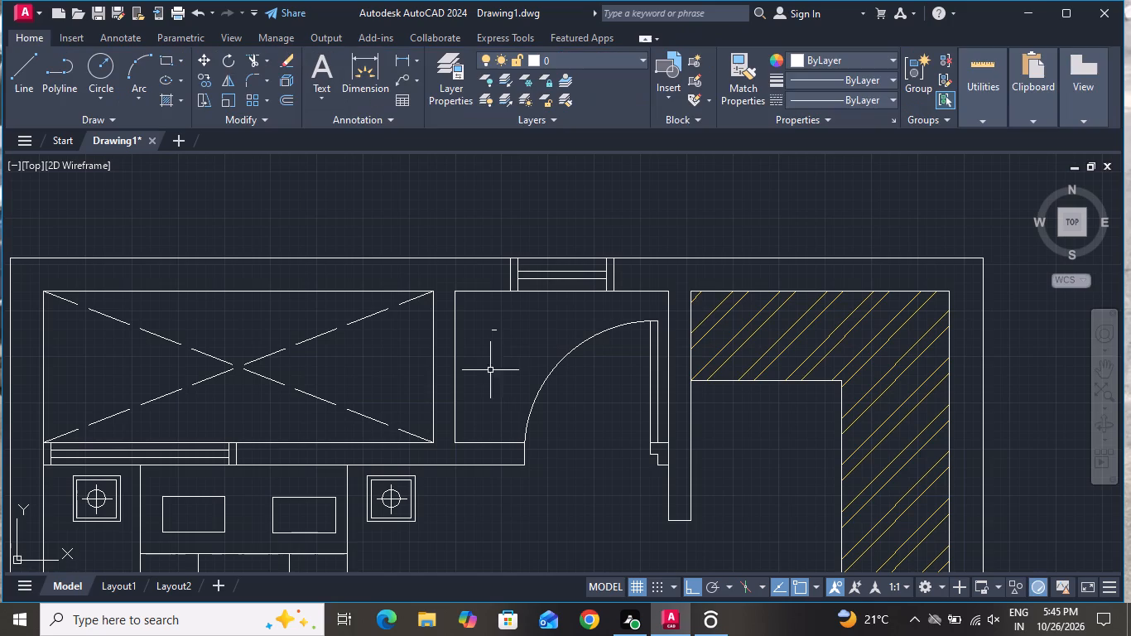
# Set the text height of the BALCONY label to 4".
pyautogui.click(498, 308)
pyautogui.click(458, 370)
pyautogui.rightClick(460, 378)
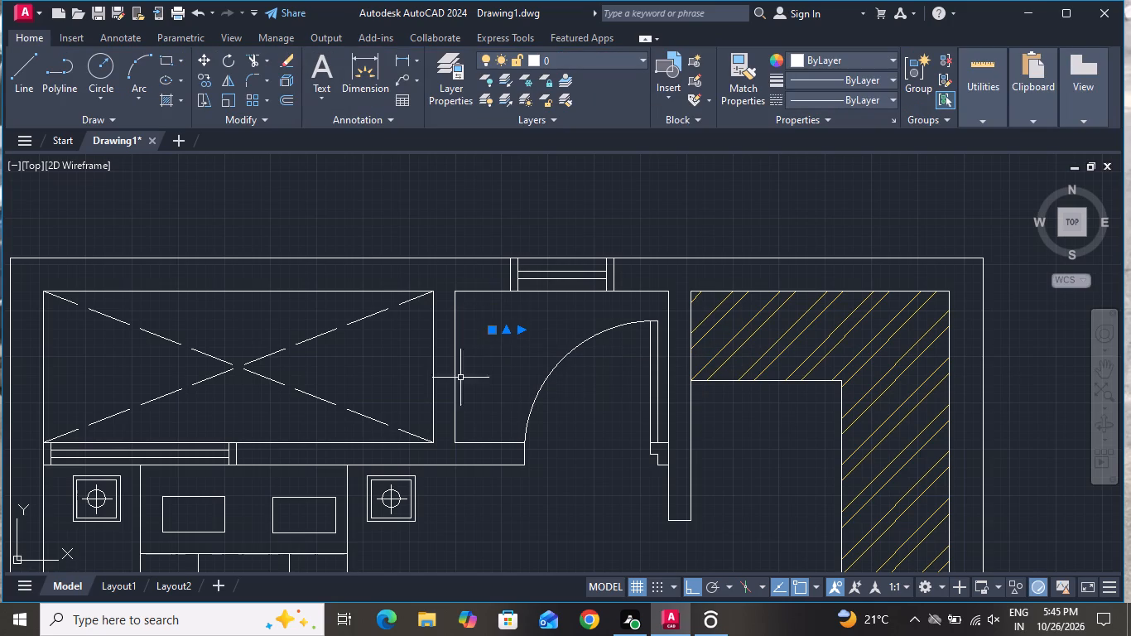
pyautogui.click(522, 573)
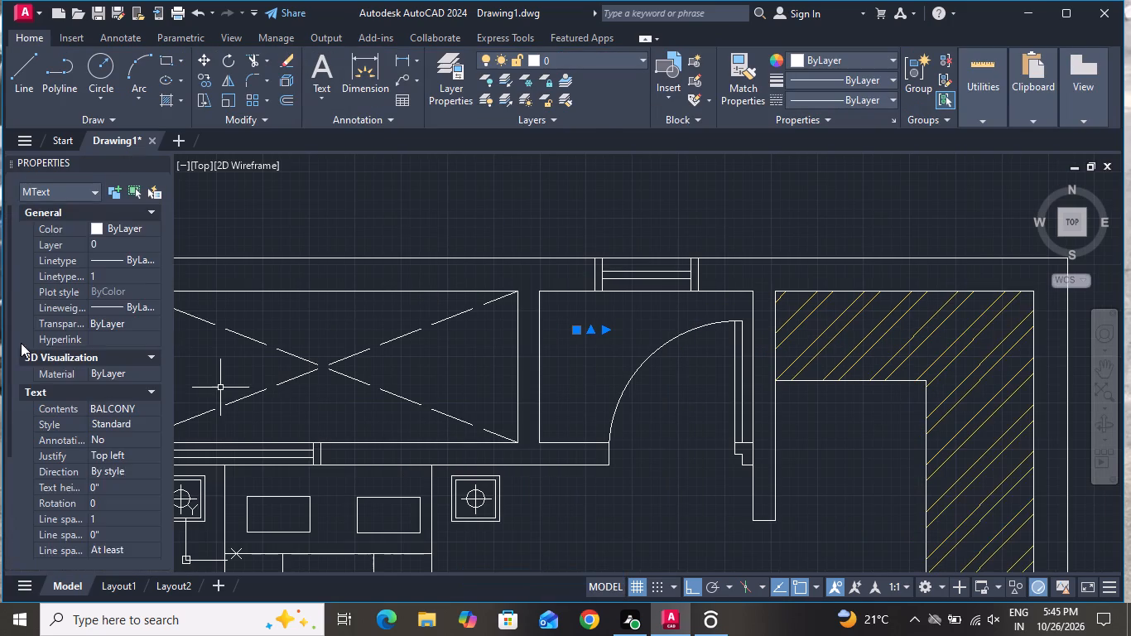
pyautogui.scroll(-2, 31, 359)
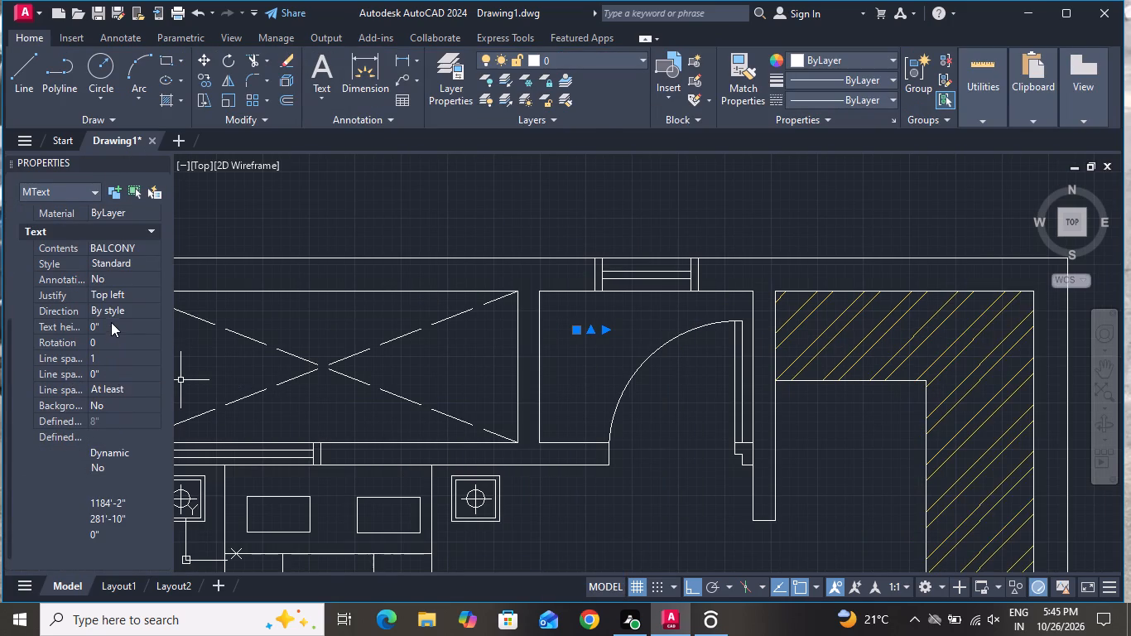
pyautogui.click(113, 325)
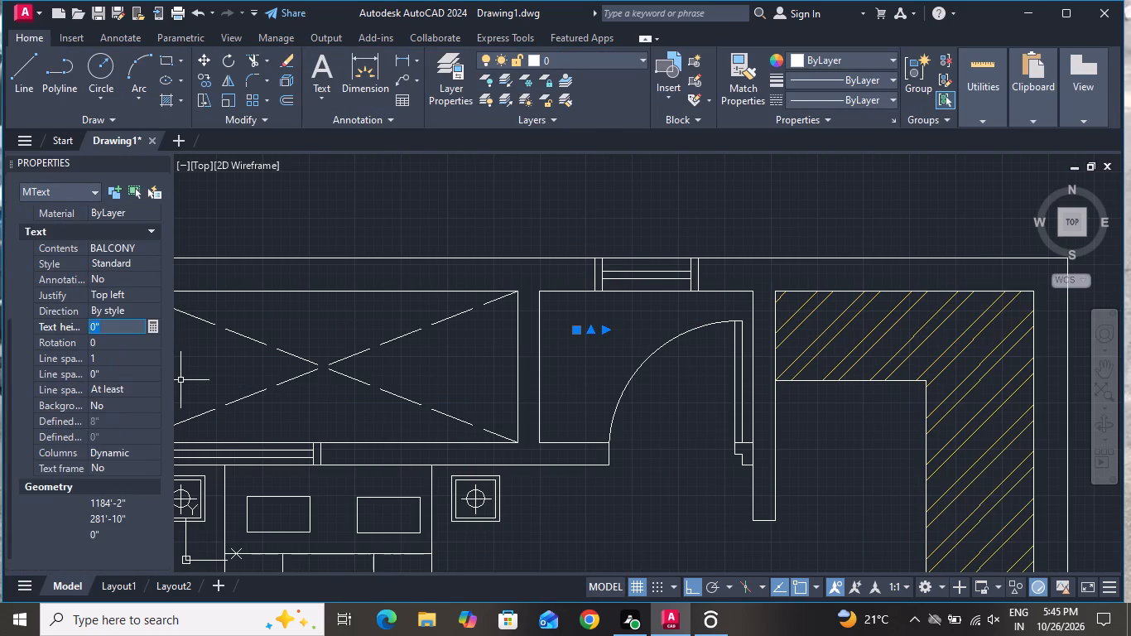
pyautogui.press('BackSpace')
pyautogui.press('4')
pyautogui.hotkey('shift', '"')
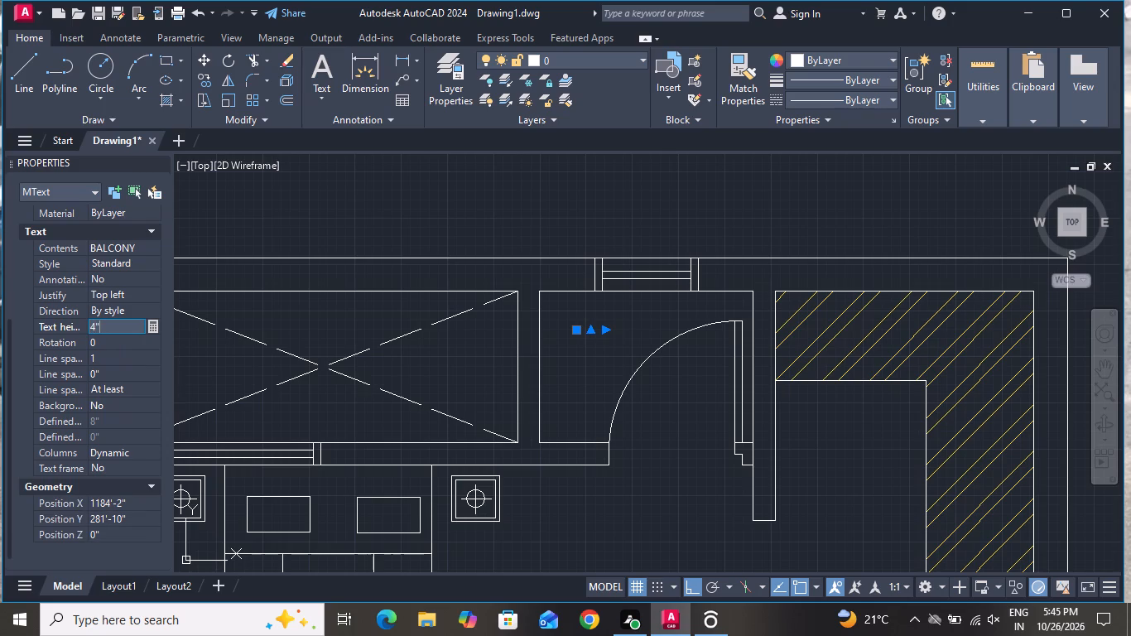
pyautogui.click(164, 161)
pyautogui.click(159, 161)
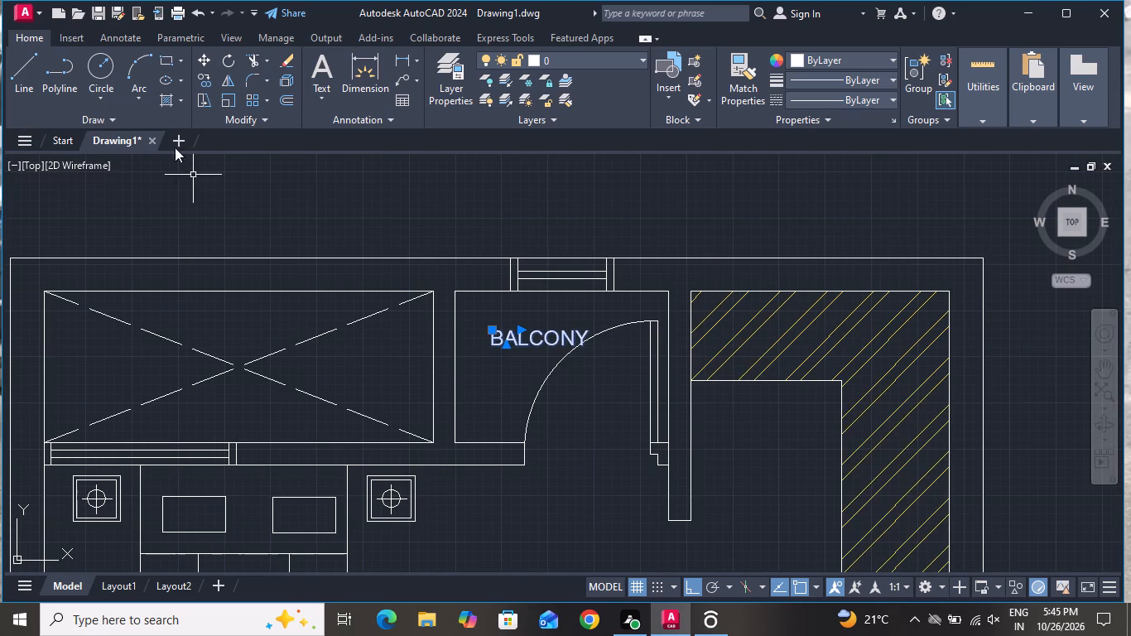
# Copy the BALCONY label, with ortho off, into the crossed-out area and the master bedroom's hatched wardrobe, dressing space and tiled bathroom.
pyautogui.click(204, 76)
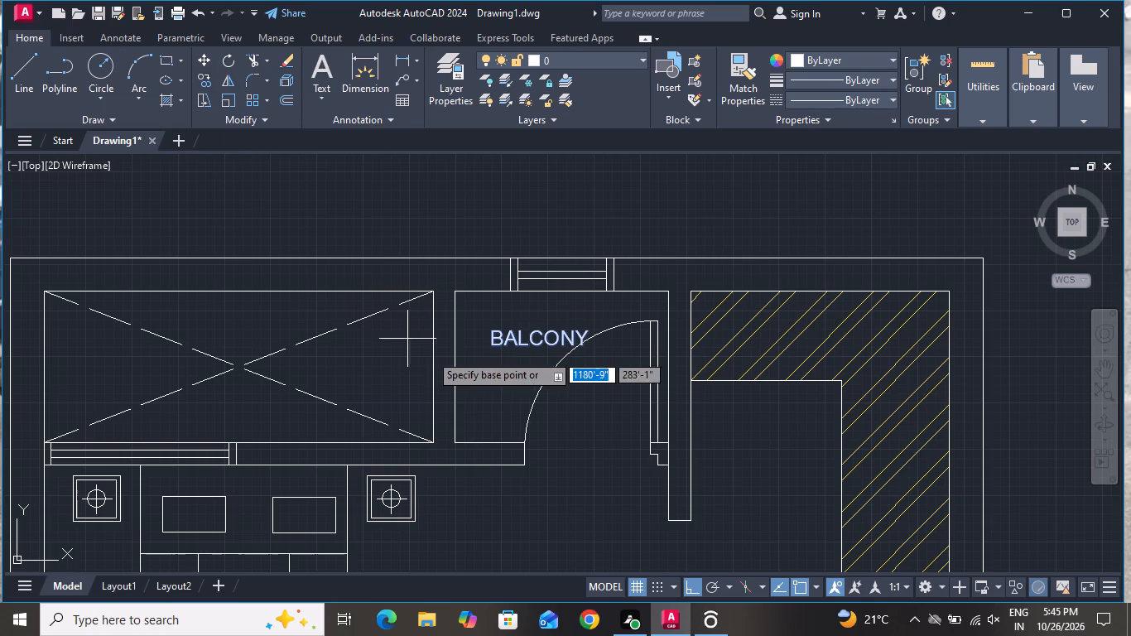
pyautogui.click(534, 345)
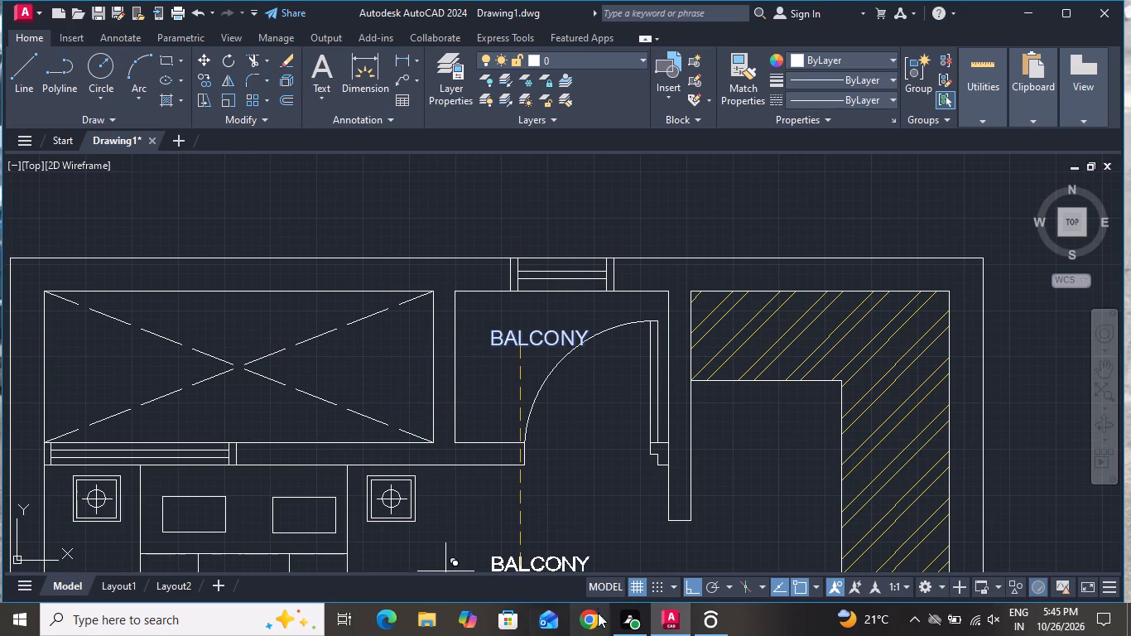
pyautogui.click(699, 585)
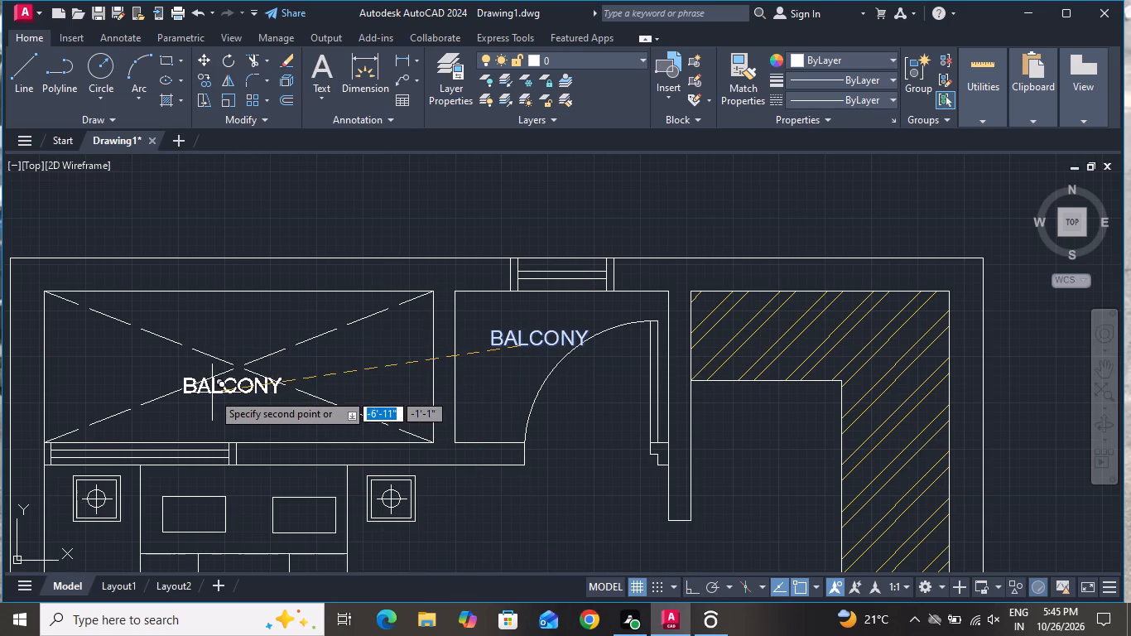
pyautogui.click(214, 412)
pyautogui.scroll(-1, 227, 325)
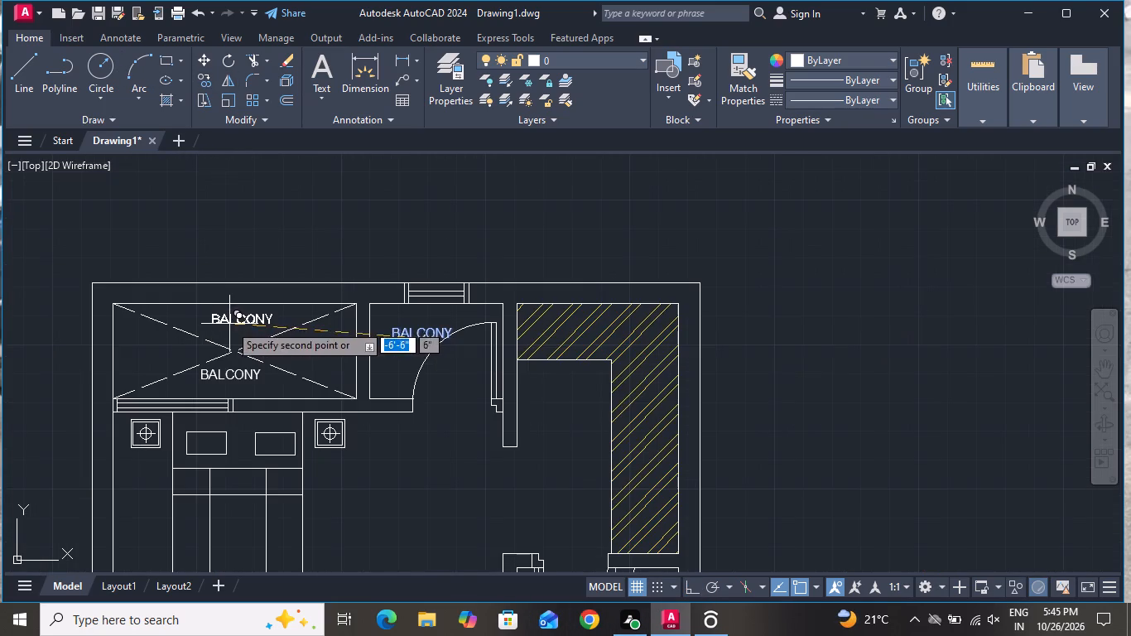
pyautogui.click(585, 335)
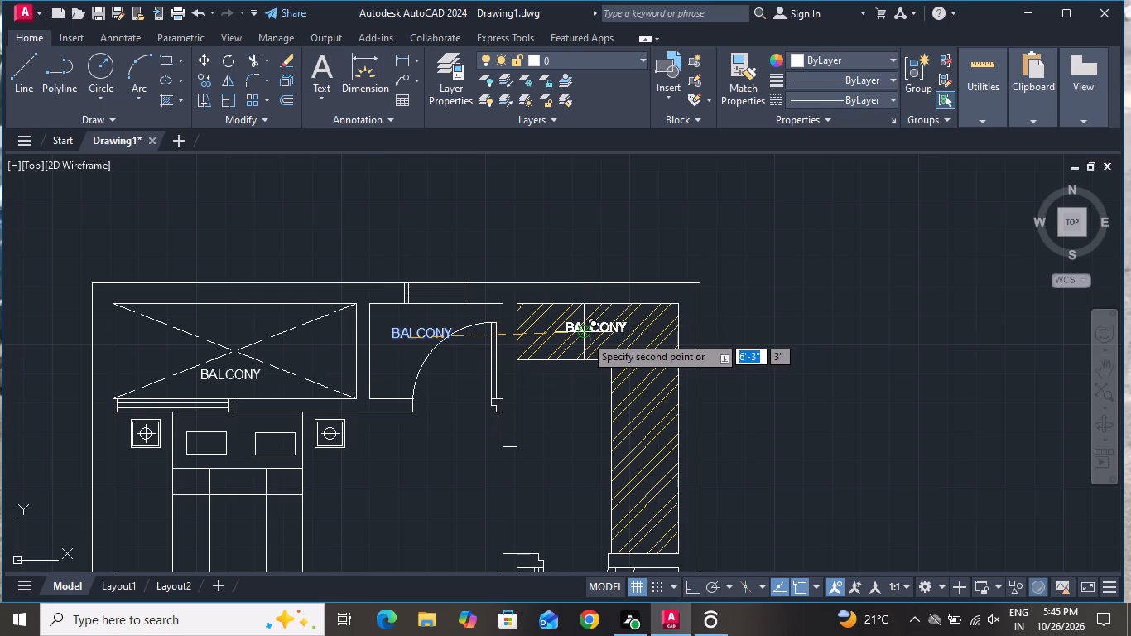
pyautogui.click(557, 413)
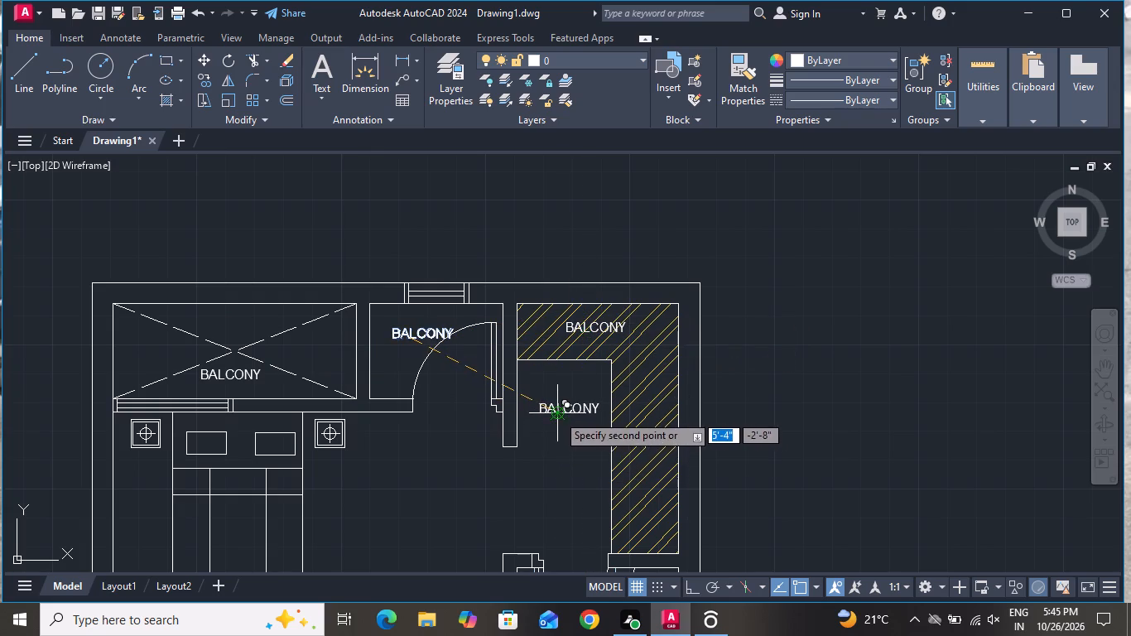
pyautogui.scroll(-3, 564, 335)
pyautogui.scroll(3, 579, 428)
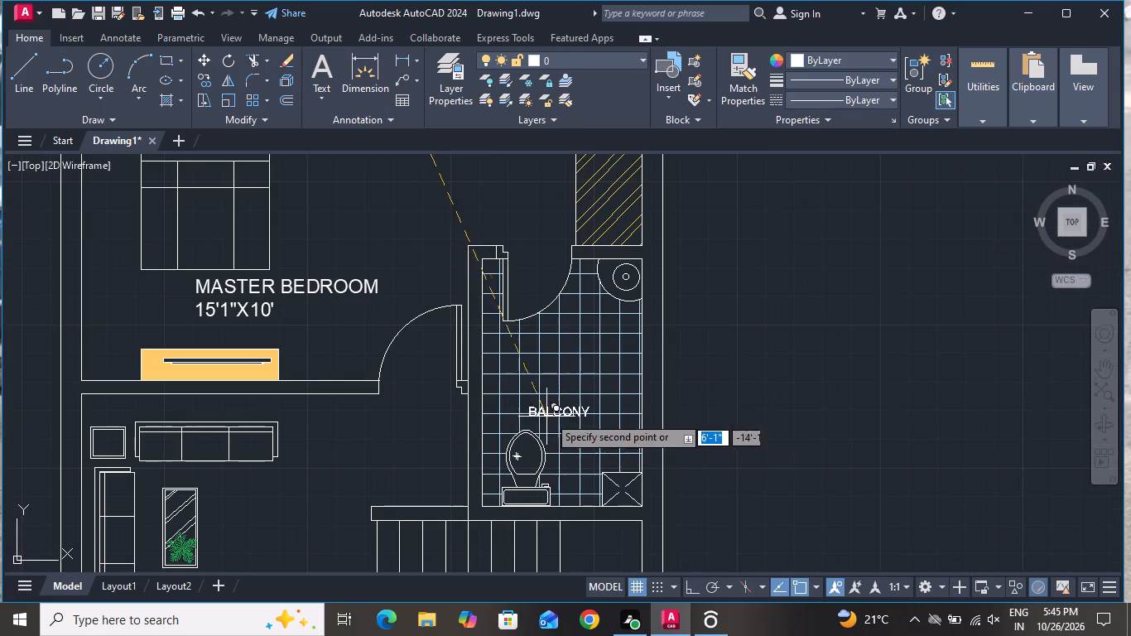
pyautogui.click(556, 403)
# Place further BALCONY label copies in the sitting area below the coffee table and beside the lower bedroom's bed.
pyautogui.scroll(-2, 565, 383)
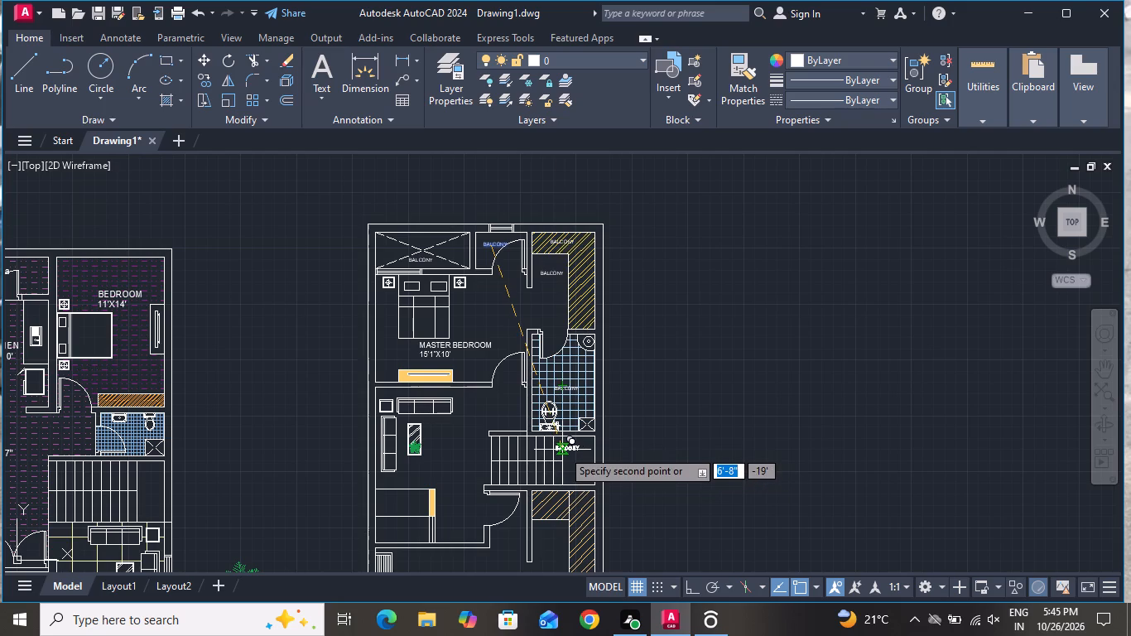
pyautogui.scroll(2, 412, 465)
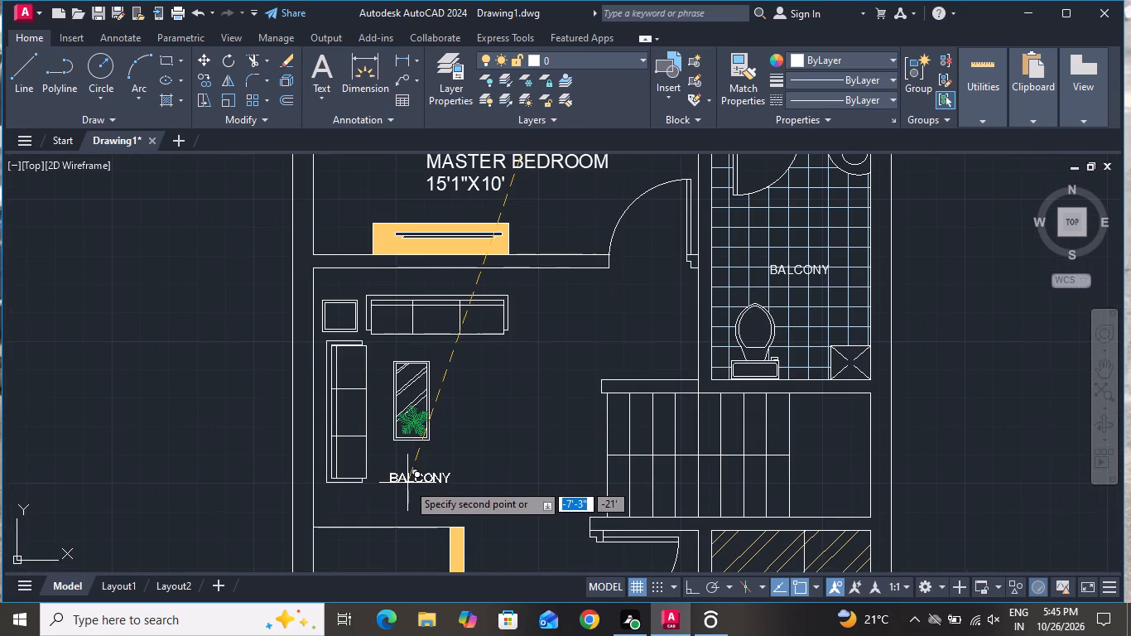
pyautogui.click(408, 483)
pyautogui.scroll(-2, 440, 358)
pyautogui.scroll(-1, 498, 428)
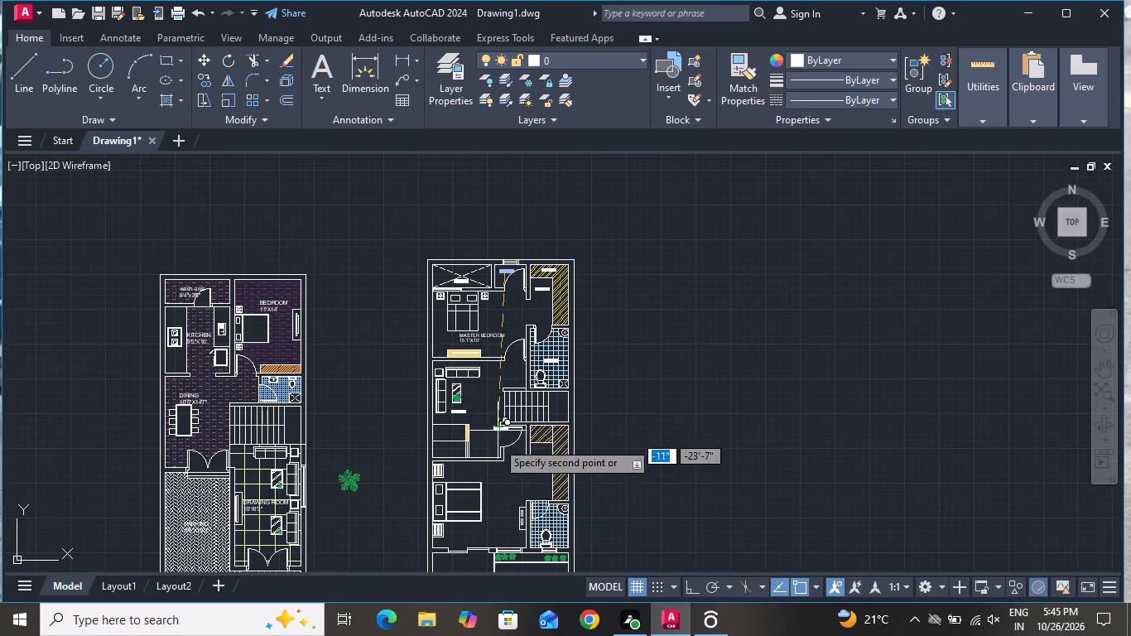
pyautogui.scroll(1, 504, 515)
pyautogui.click(490, 516)
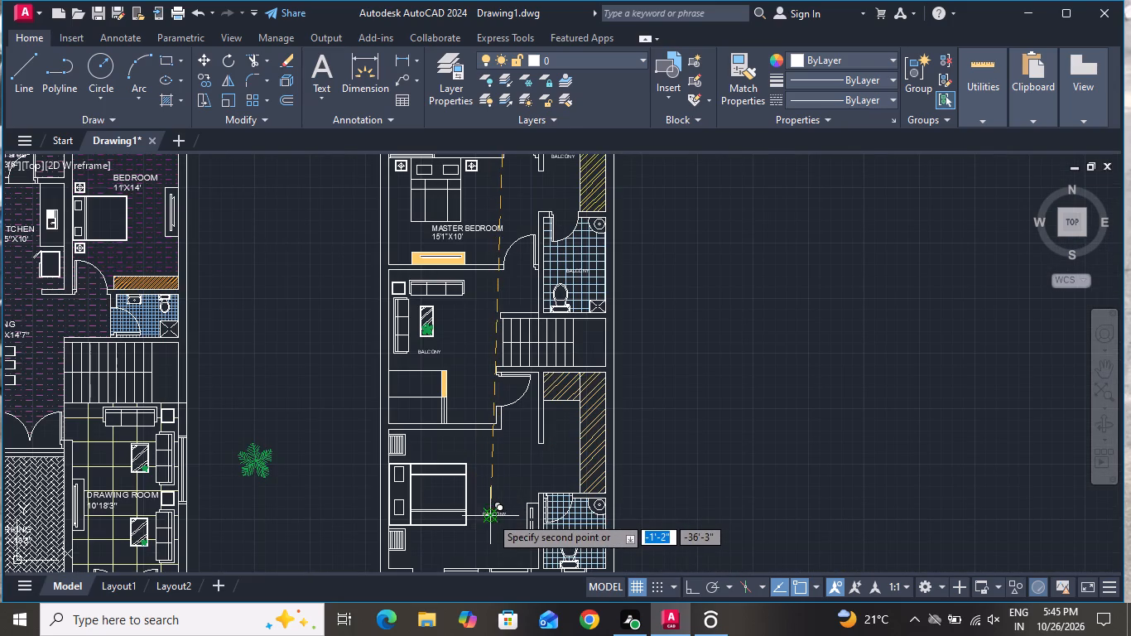
# Place BALCONY label copies in the lower bedroom's bathroom, dressing space and hatched wardrobe, and in the counter area below the sitting area.
pyautogui.scroll(3, 588, 562)
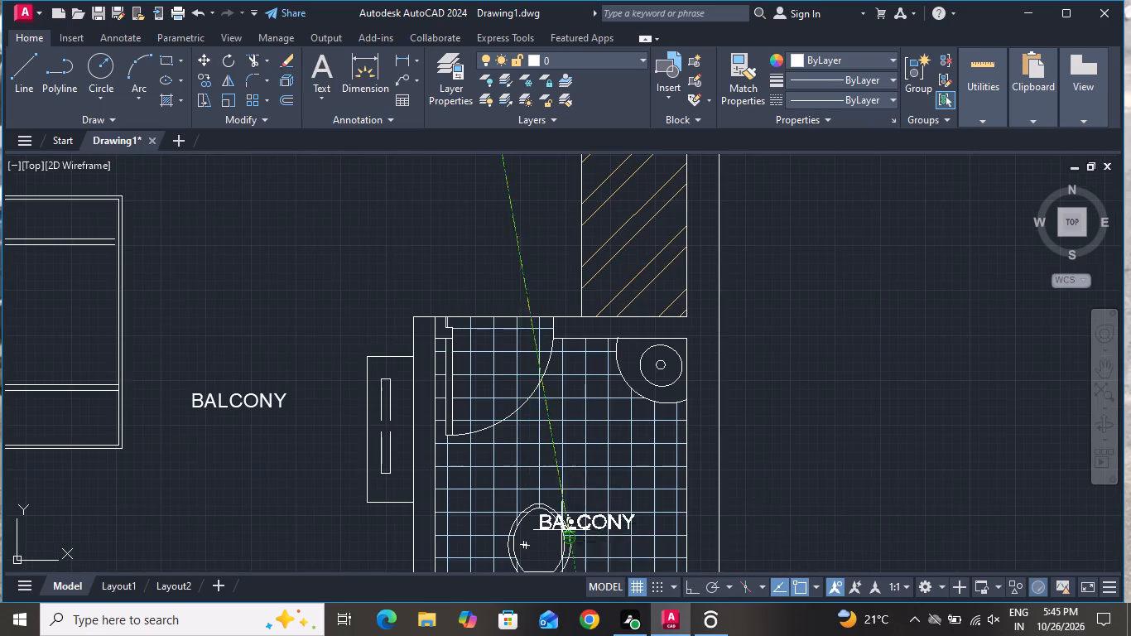
pyautogui.click(541, 476)
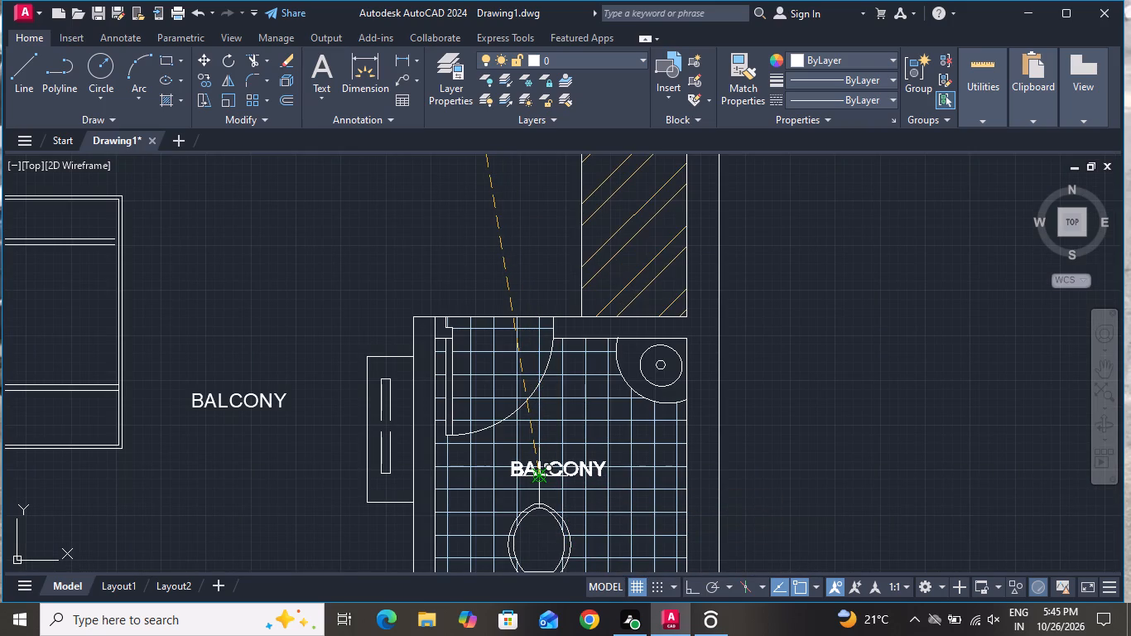
pyautogui.scroll(-2, 541, 478)
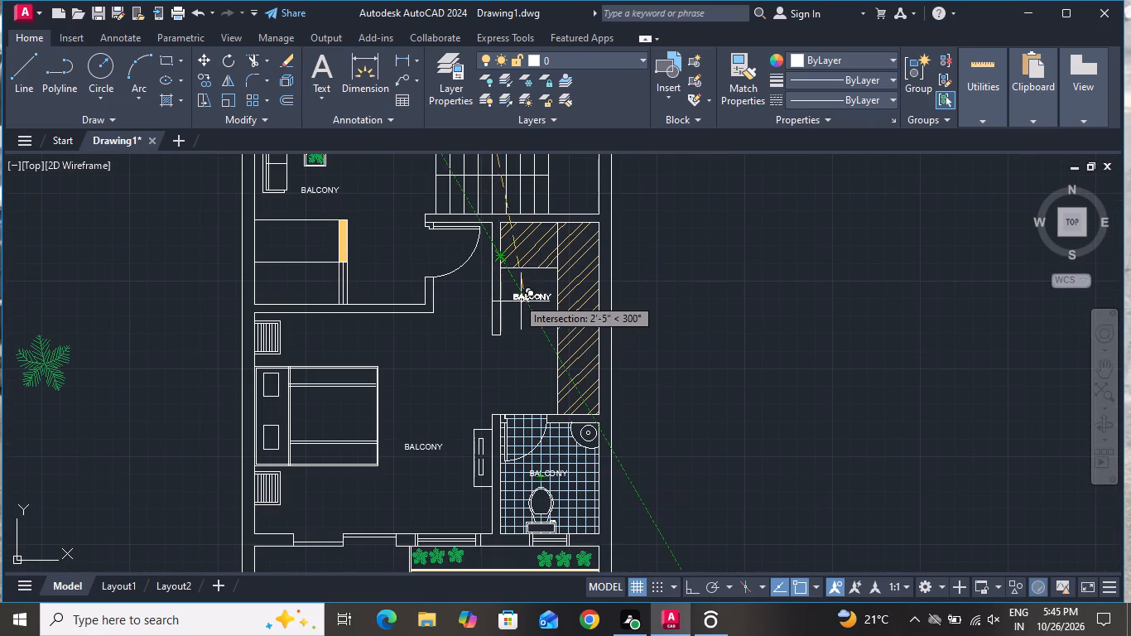
pyautogui.click(519, 310)
pyautogui.click(528, 243)
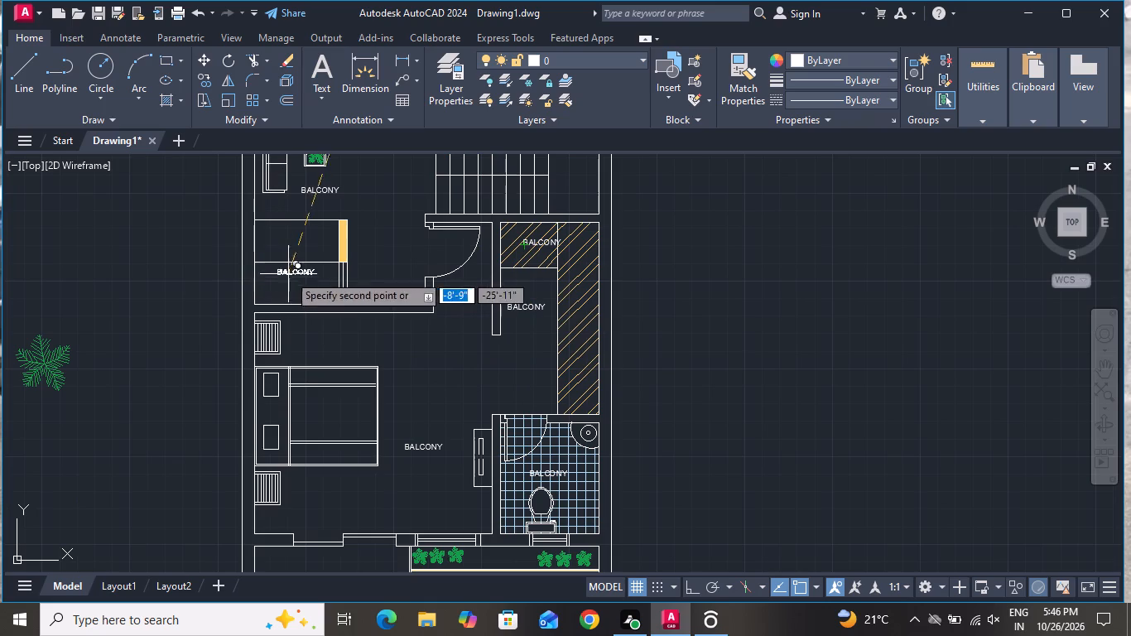
pyautogui.click(297, 241)
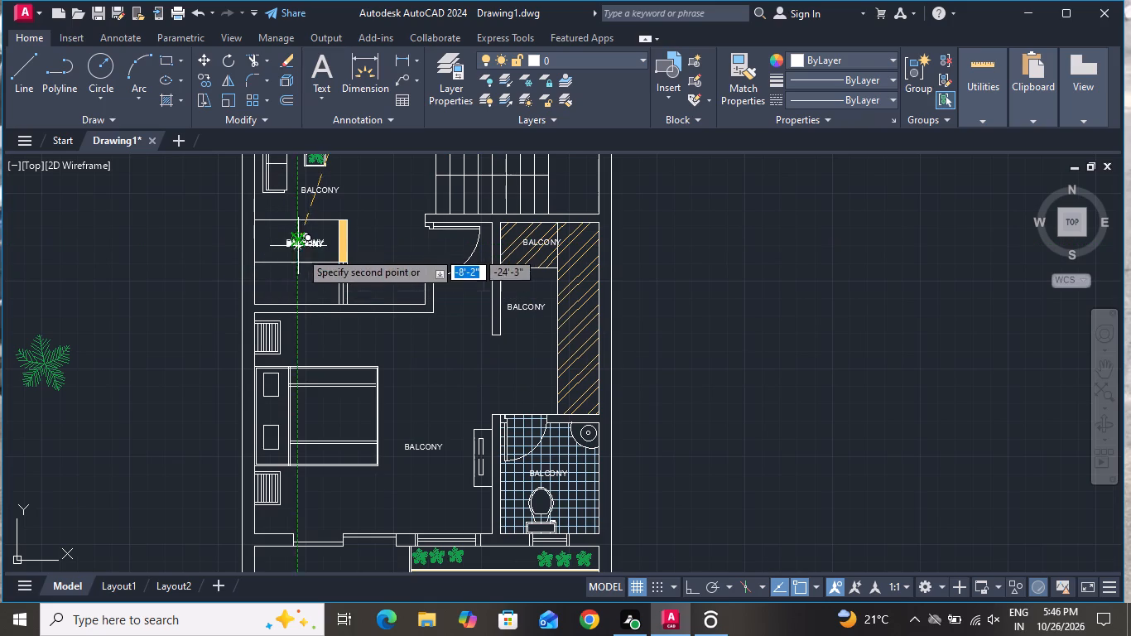
# Place BALCONY label copies in the open space at the plan's bottom edge and between the planter's plants, and finish copying.
pyautogui.scroll(-3, 385, 334)
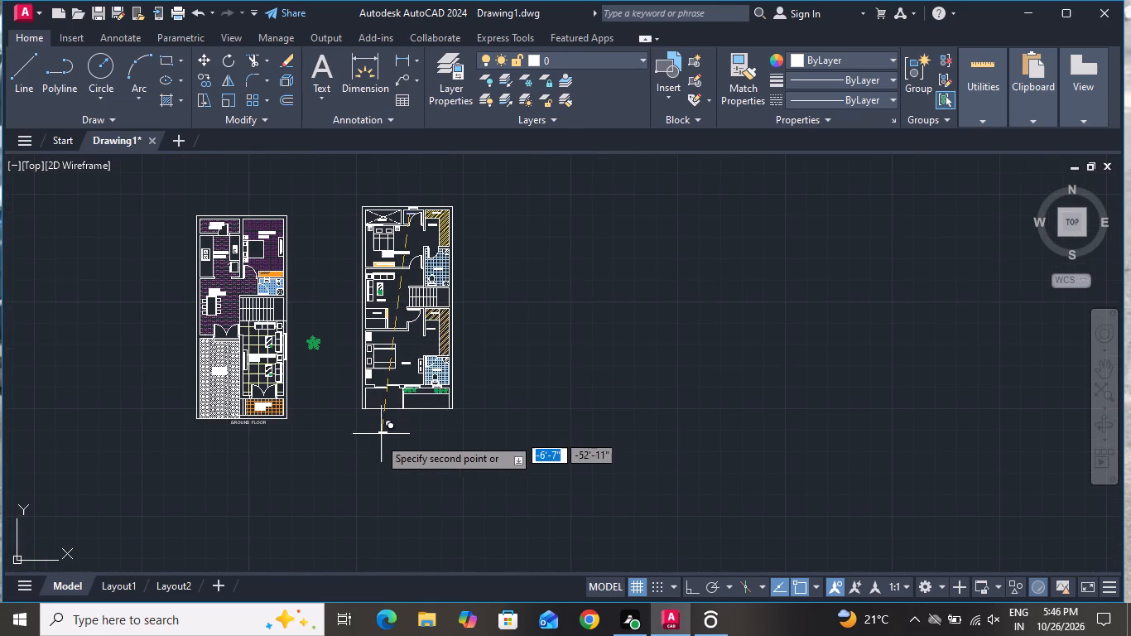
pyautogui.scroll(3, 375, 445)
pyautogui.click(394, 264)
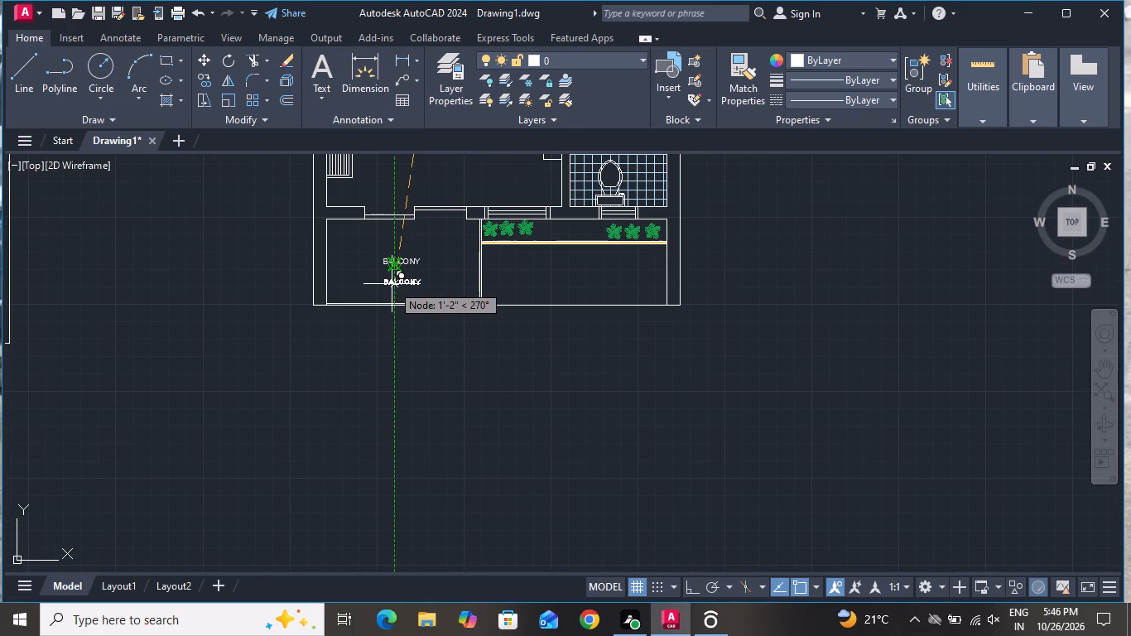
pyautogui.scroll(1, 560, 229)
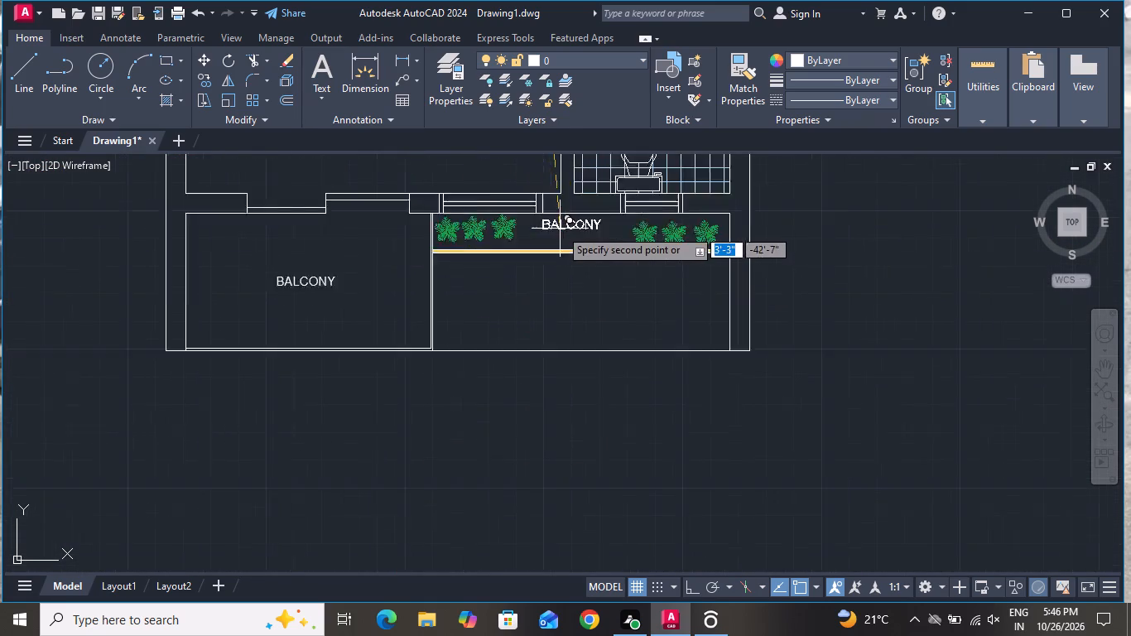
pyautogui.scroll(1, 560, 229)
pyautogui.click(580, 243)
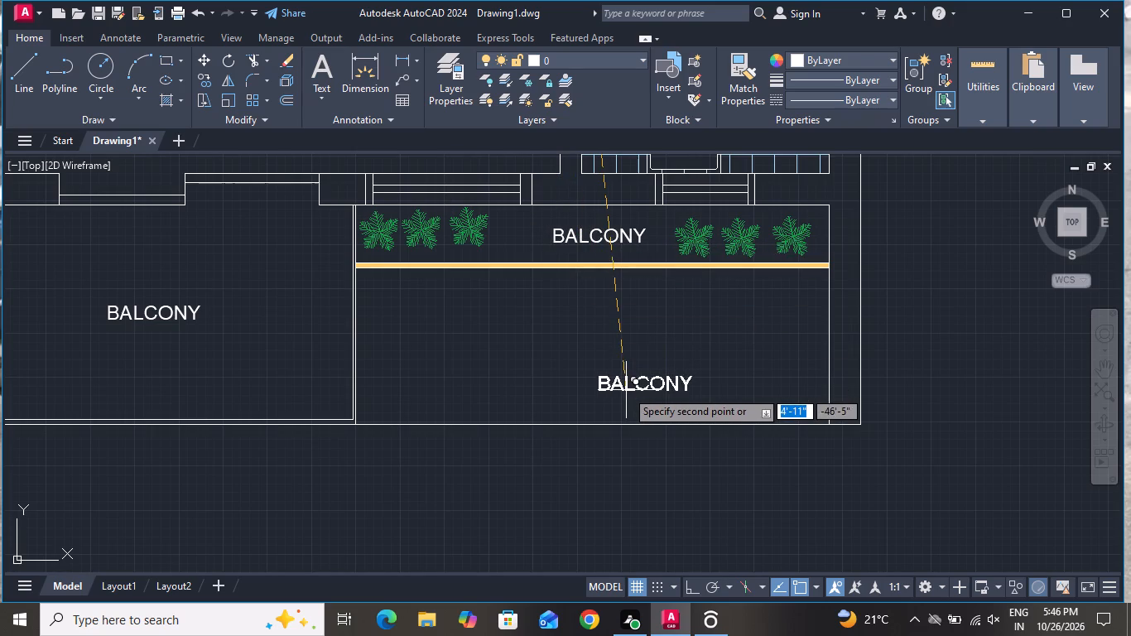
pyautogui.scroll(-4, 626, 393)
pyautogui.rightClick(618, 407)
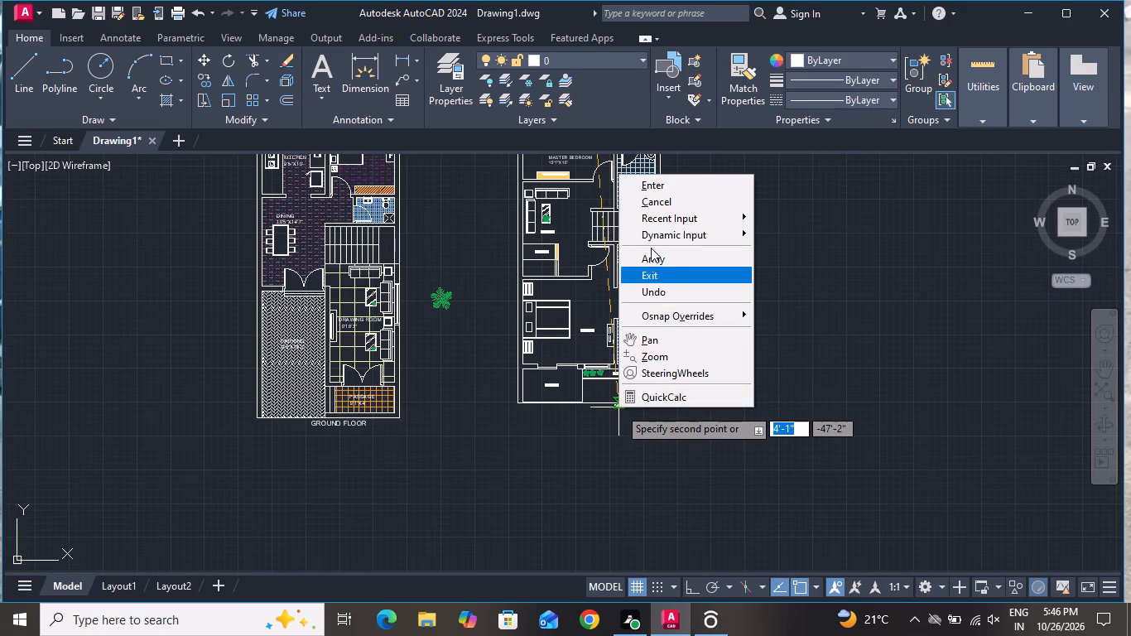
pyautogui.click(652, 195)
# Change the BALCONY label in the crossed-out area above the master bedroom's bed to O.T.S.
pyautogui.scroll(-1, 644, 244)
pyautogui.scroll(1, 562, 225)
pyautogui.scroll(-1, 589, 243)
pyautogui.scroll(-2, 615, 178)
pyautogui.scroll(3, 615, 161)
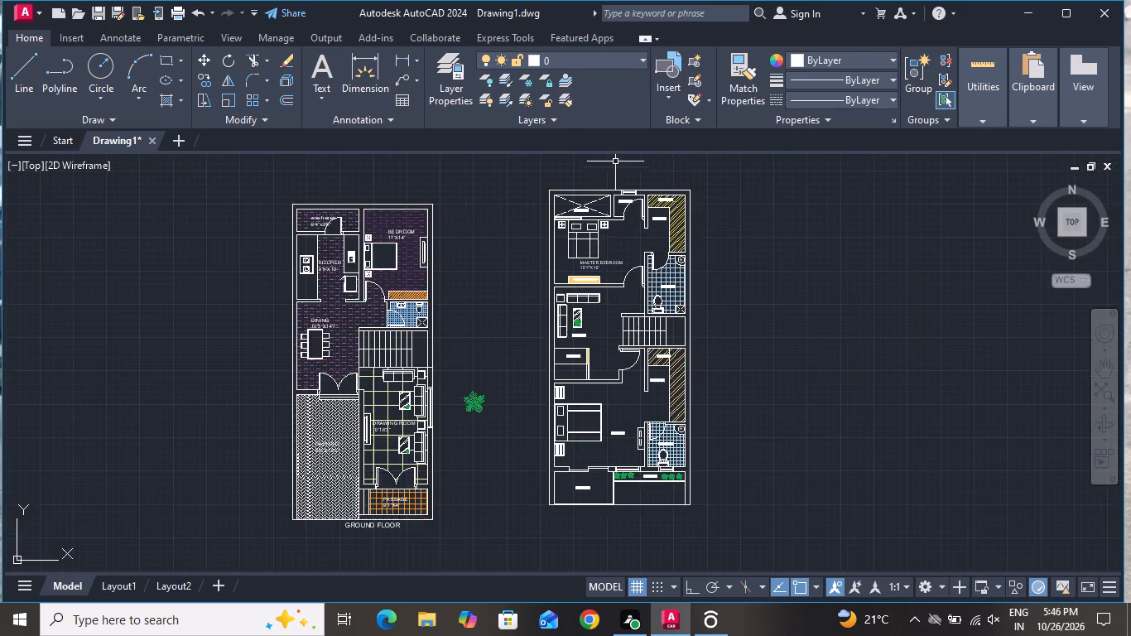
pyautogui.scroll(3, 611, 221)
pyautogui.scroll(-2, 529, 210)
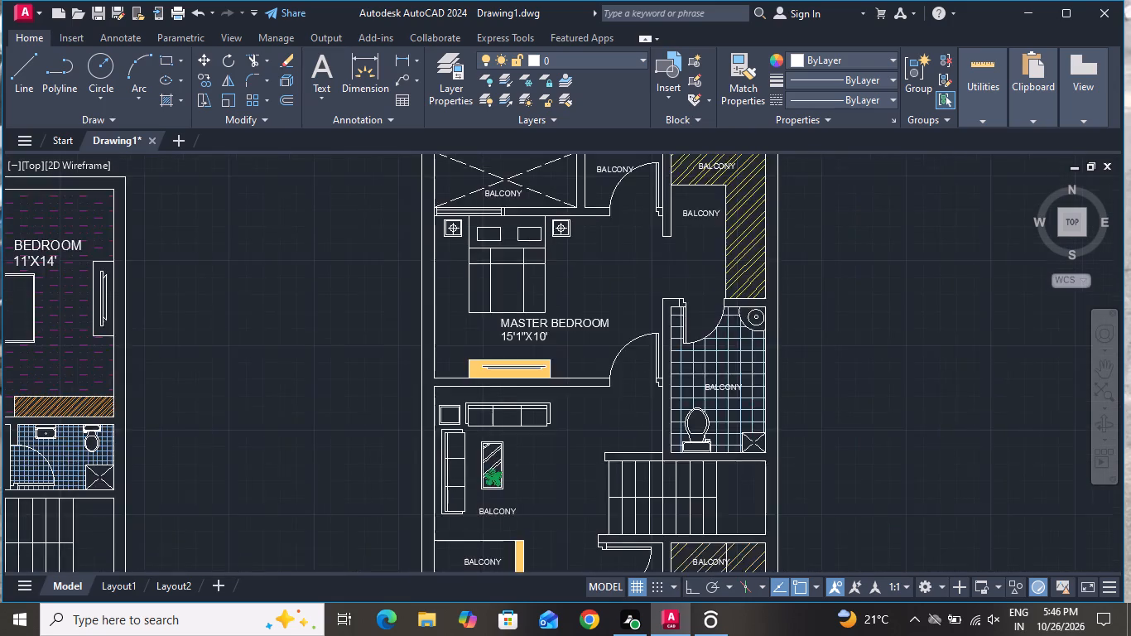
pyautogui.scroll(4, 522, 195)
pyautogui.click(518, 224)
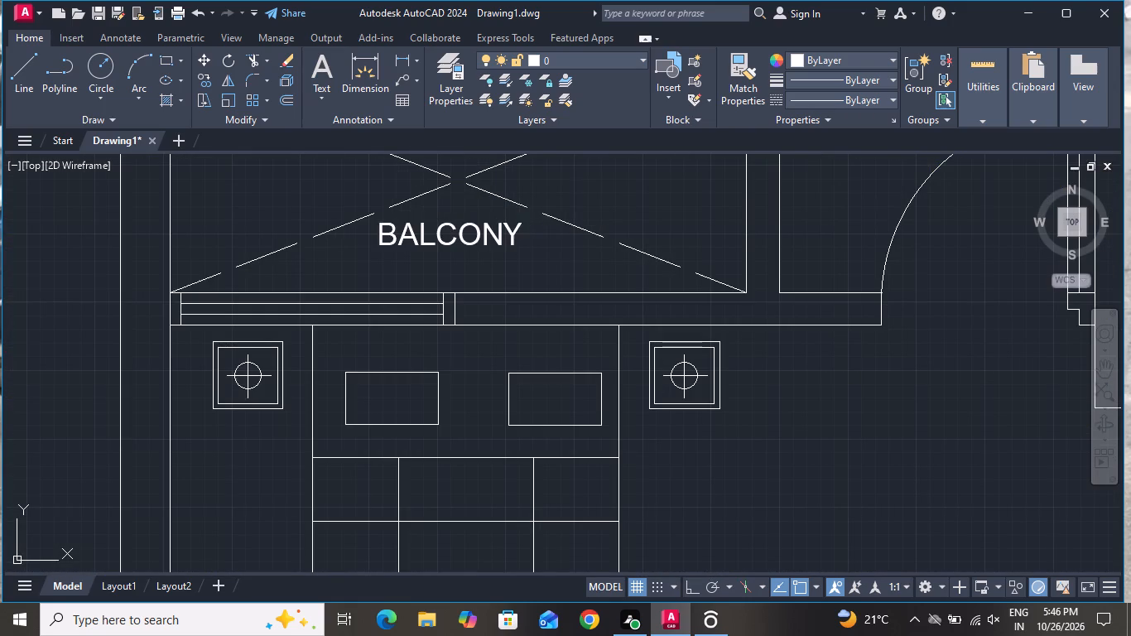
pyautogui.click(520, 234)
pyautogui.doubleClick(512, 241)
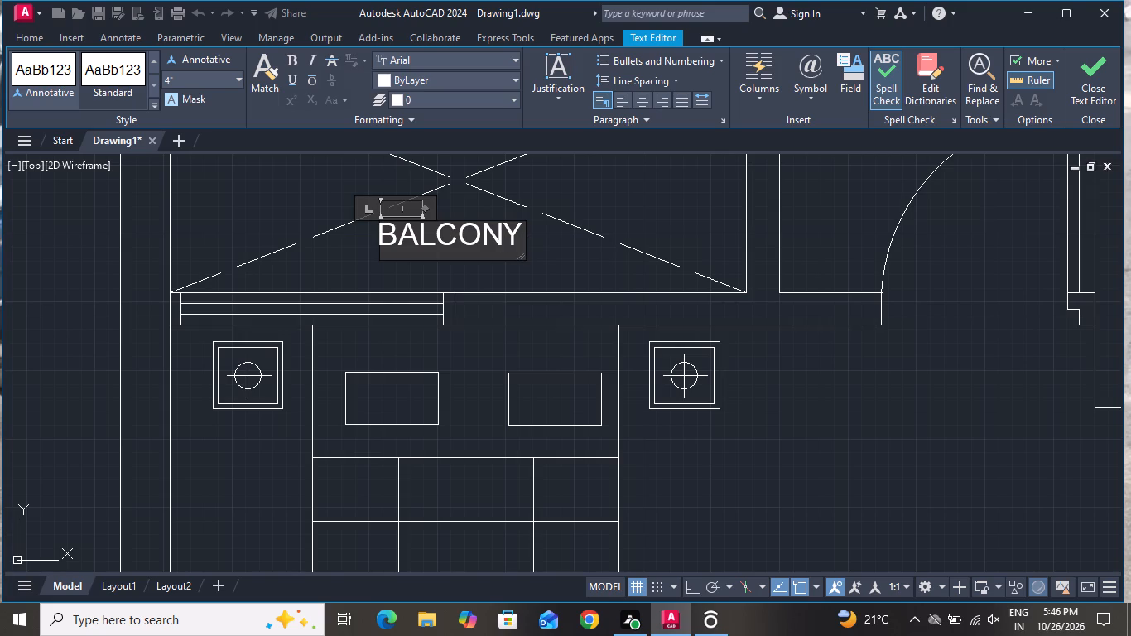
pyautogui.click(519, 238)
pyautogui.press('BackSpace')
pyautogui.press('BackSpace')
pyautogui.press('BackSpace')
pyautogui.press('BackSpace')
pyautogui.press('BackSpace')
pyautogui.press('BackSpace')
pyautogui.press('BackSpace')
pyautogui.press('BackSpace')
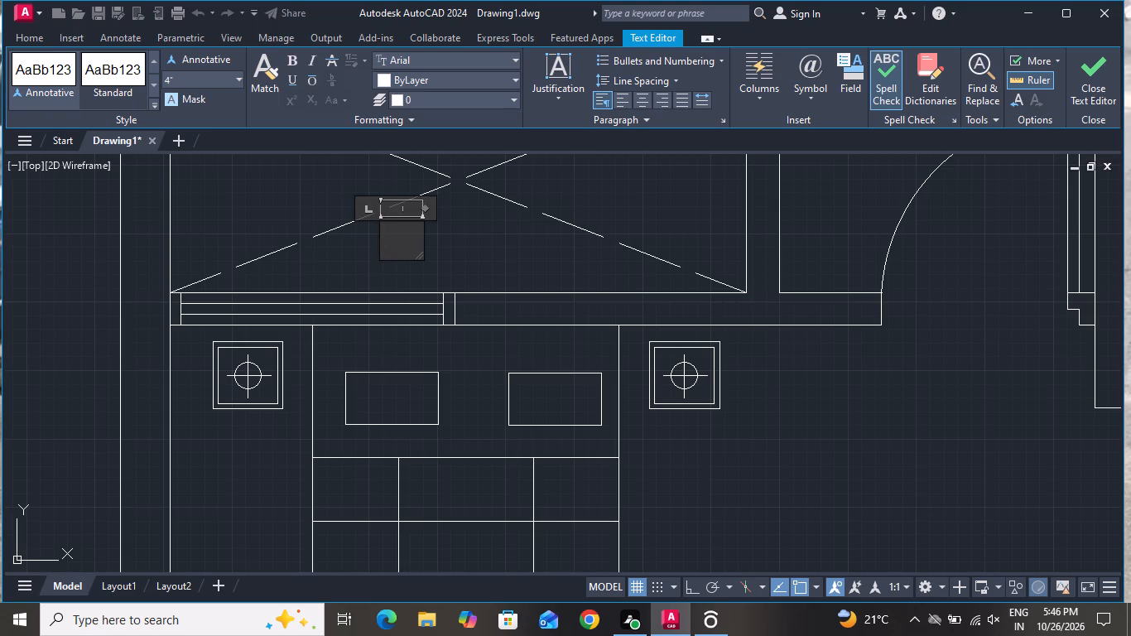
pyautogui.press('o')
pyautogui.press('.')
pyautogui.press('t')
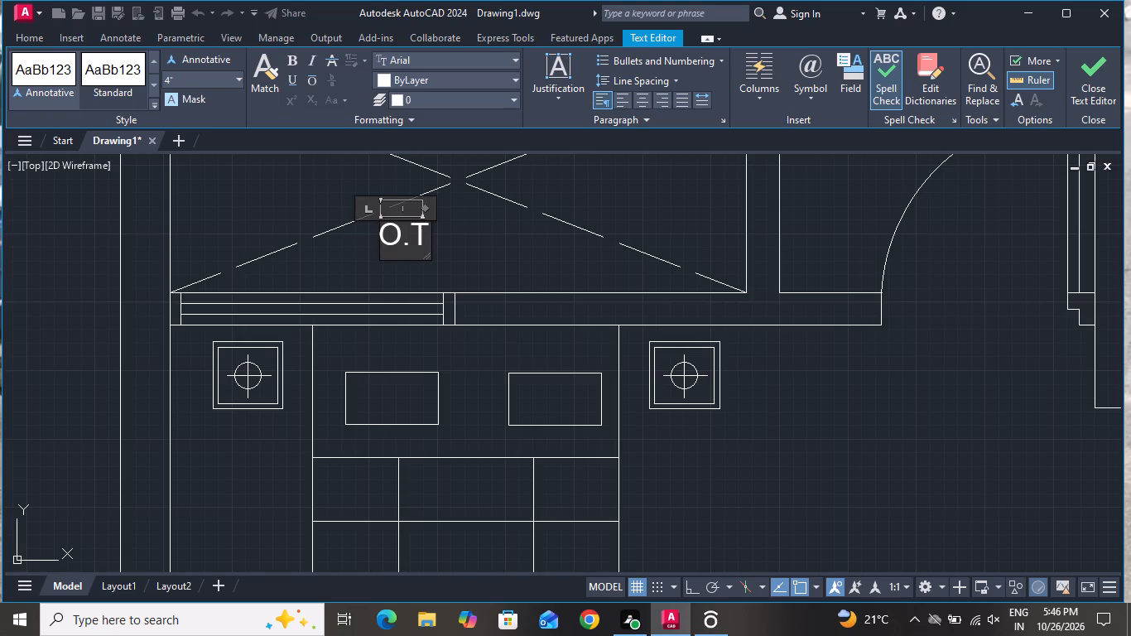
pyautogui.press('.')
pyautogui.press('s')
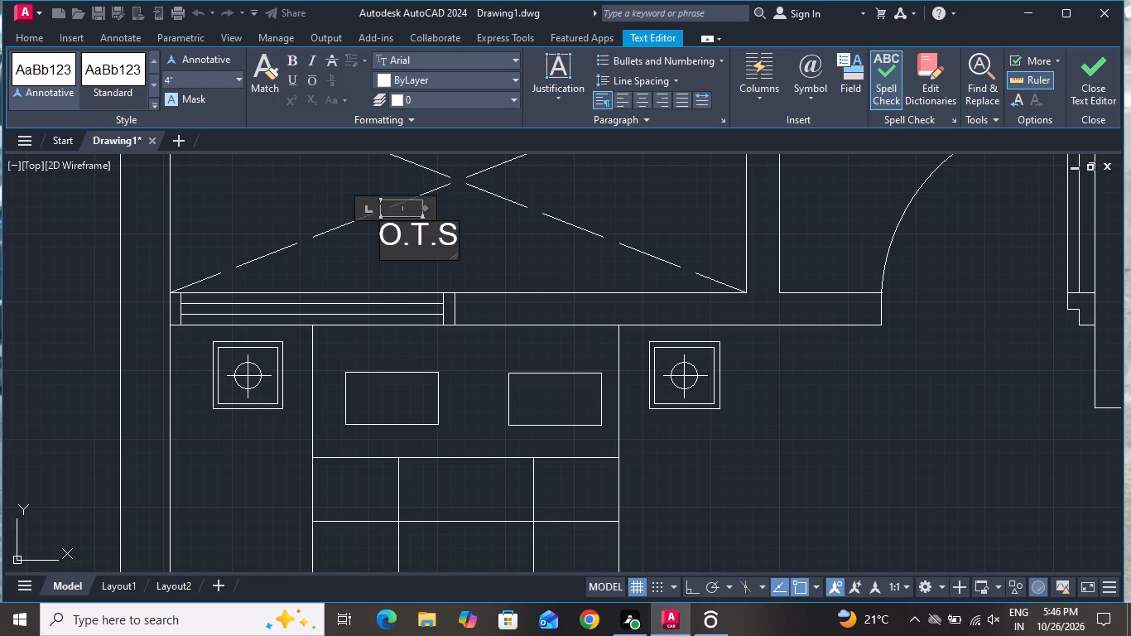
pyautogui.click(519, 238)
# Change the BALCONY label on the master bedroom's hatched wardrobe to WARDROBE.
pyautogui.scroll(-2, 520, 242)
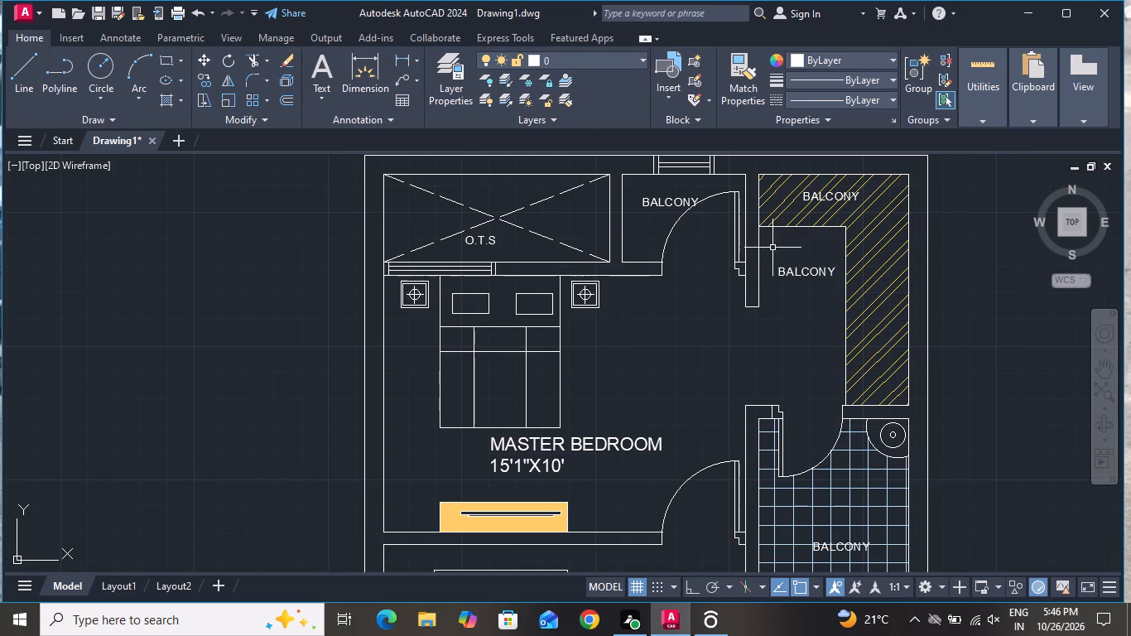
pyautogui.scroll(4, 853, 194)
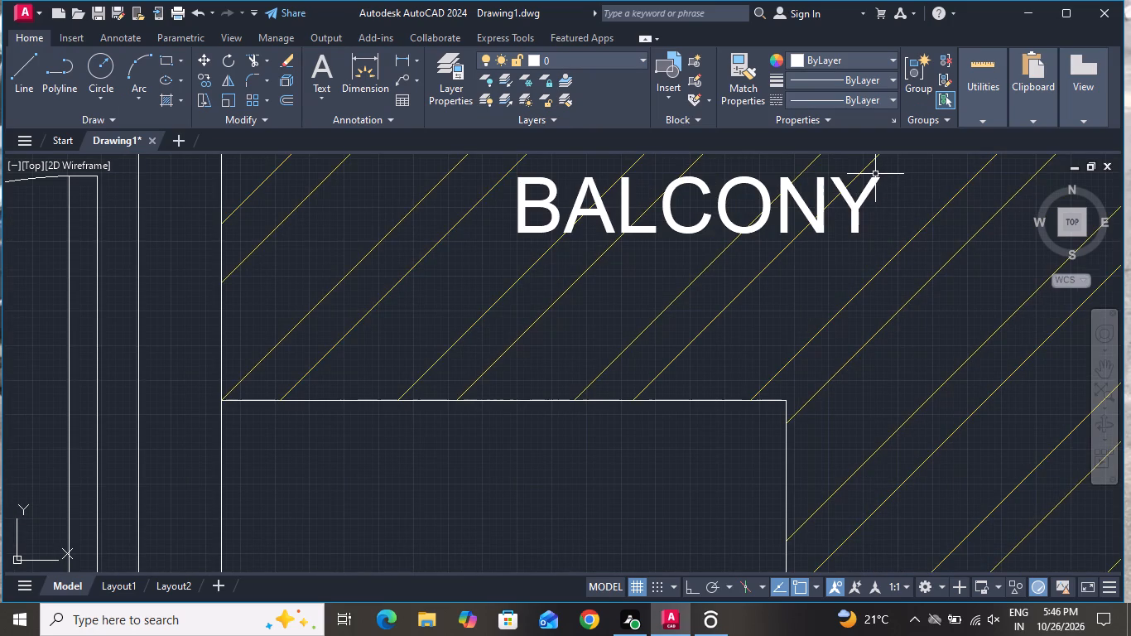
pyautogui.doubleClick(878, 179)
pyautogui.press('BackSpace')
pyautogui.press('BackSpace')
pyautogui.press('BackSpace')
pyautogui.press('BackSpace')
pyautogui.press('BackSpace')
pyautogui.press('BackSpace')
pyautogui.press('BackSpace')
pyautogui.press('BackSpace')
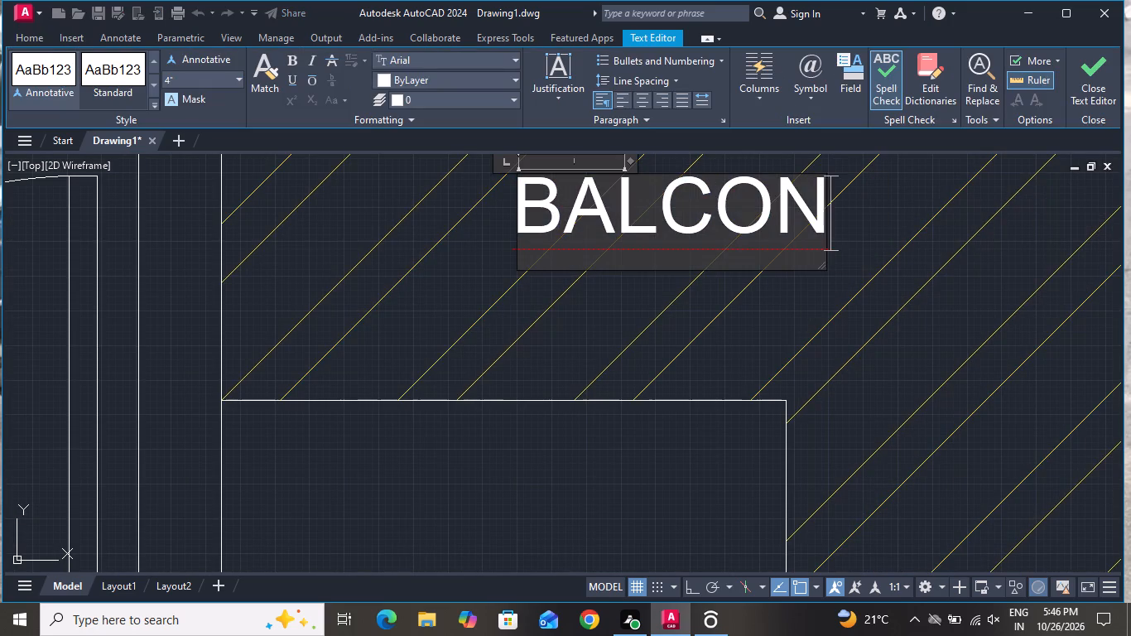
pyautogui.write('WARDR')
pyautogui.press('o')
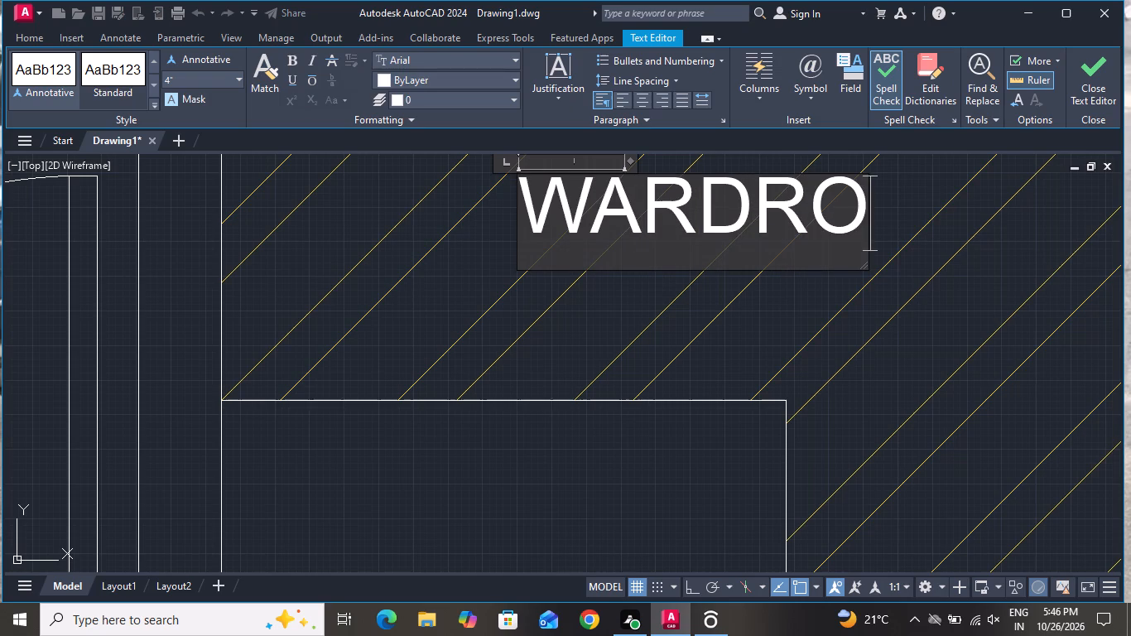
pyautogui.write('BE')
pyautogui.click(682, 445)
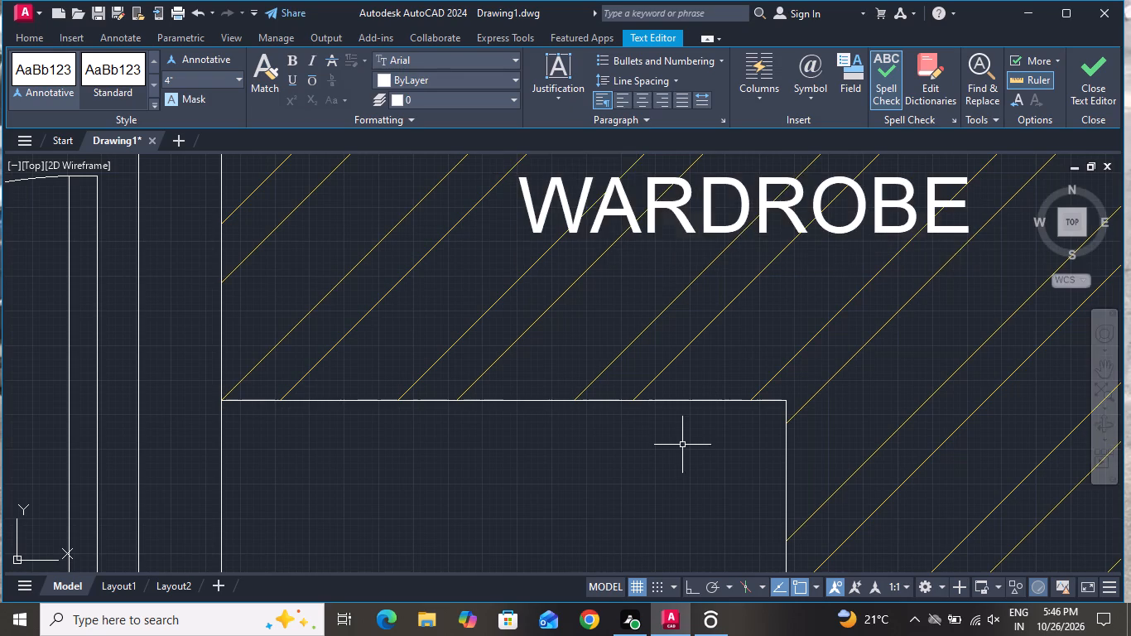
# Replace the BALCONY label in the master bedroom's dressing space with DRESS and 5'X9' on a second line.
pyautogui.scroll(-6, 681, 395)
pyautogui.scroll(3, 681, 426)
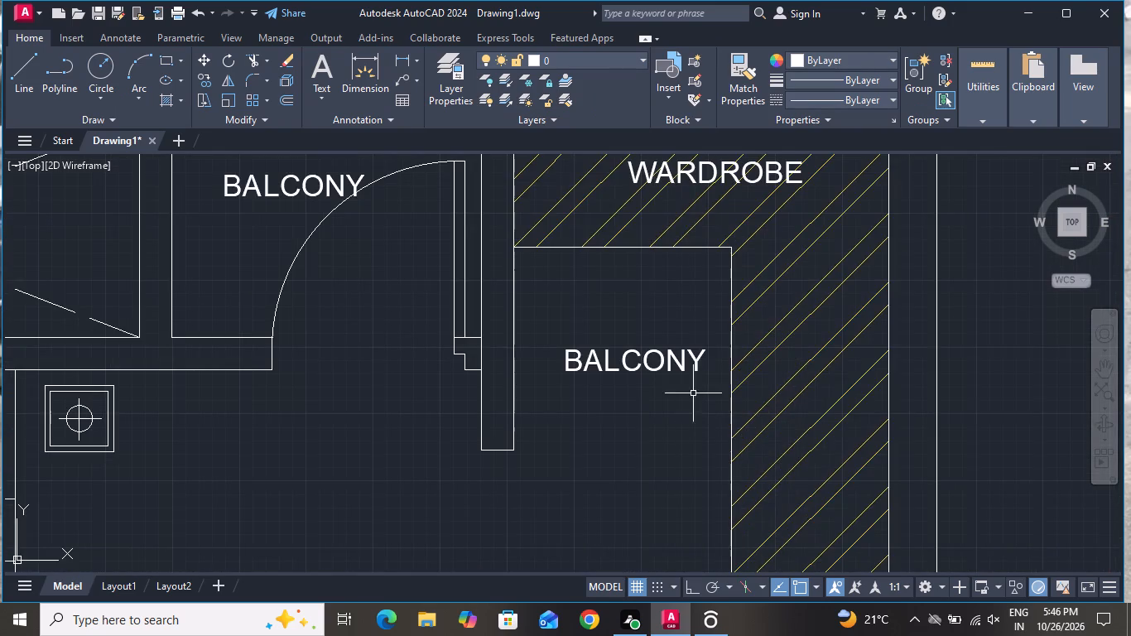
pyautogui.scroll(2, 700, 361)
pyautogui.doubleClick(705, 340)
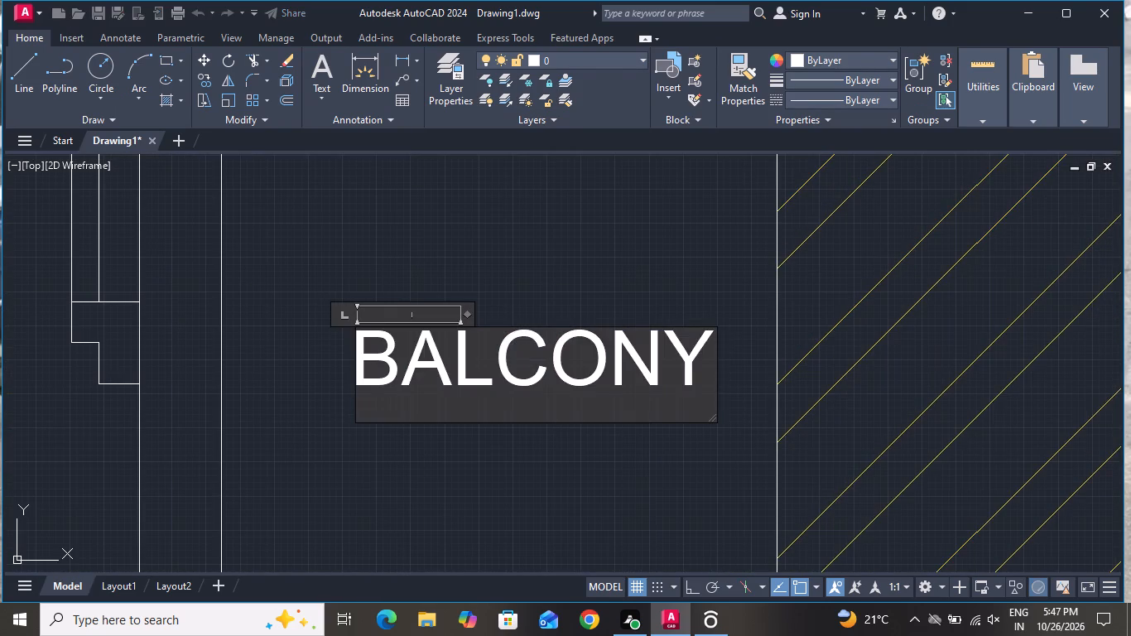
pyautogui.press('BackSpace')
pyautogui.press('BackSpace')
pyautogui.press('BackSpace')
pyautogui.press('BackSpace')
pyautogui.press('BackSpace')
pyautogui.press('BackSpace')
pyautogui.press('BackSpace')
pyautogui.press('BackSpace')
pyautogui.press('BackSpace')
pyautogui.press('BackSpace')
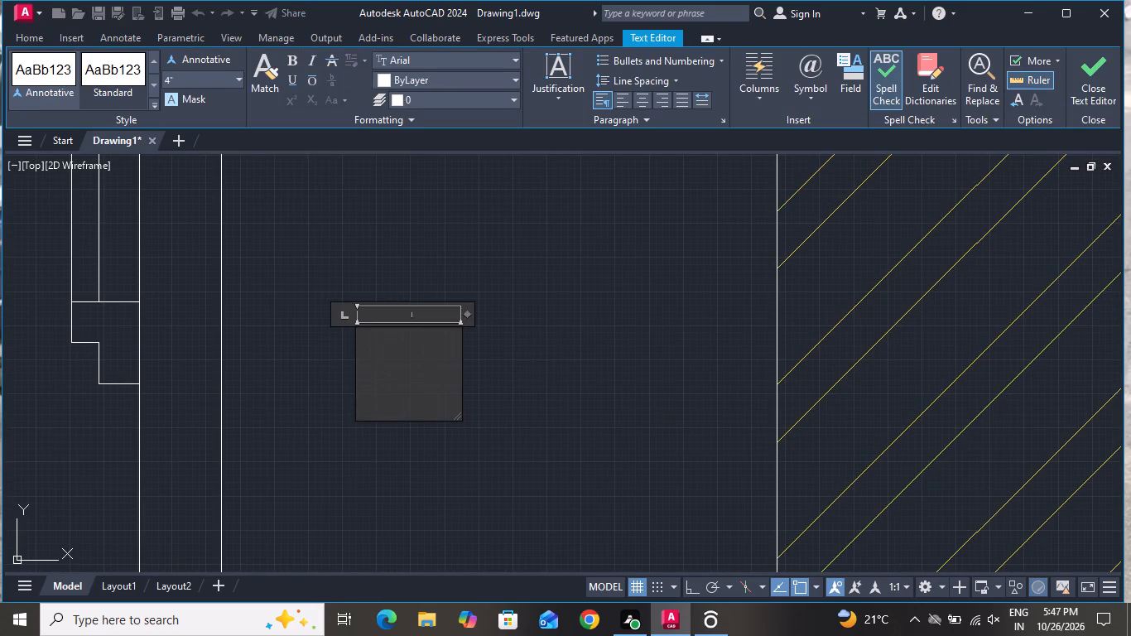
pyautogui.write('DRE')
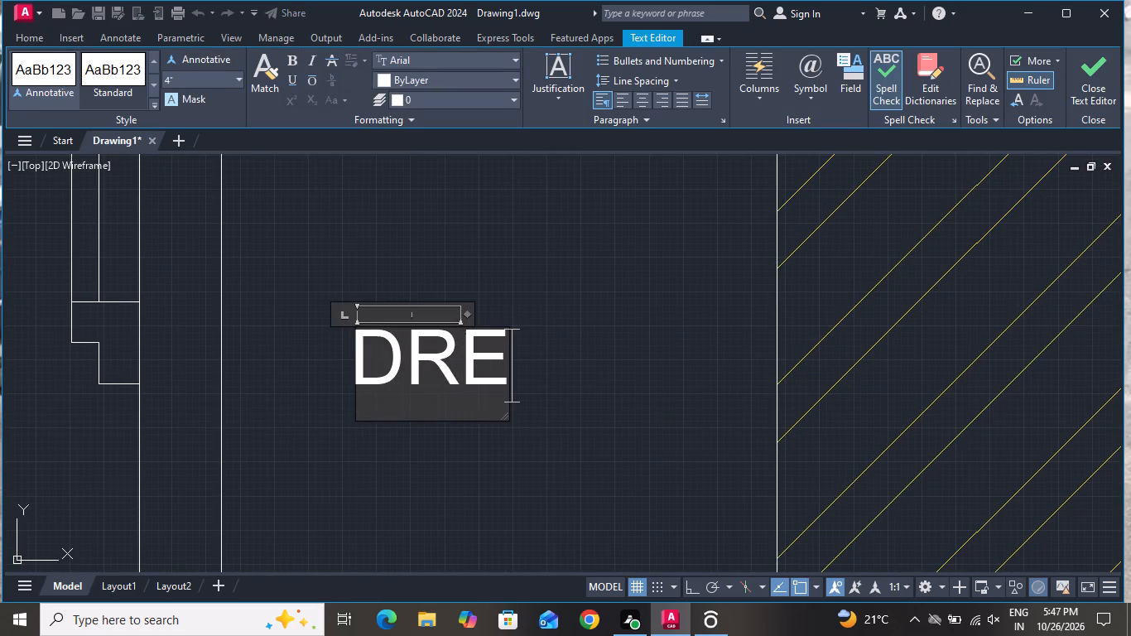
pyautogui.write('SS')
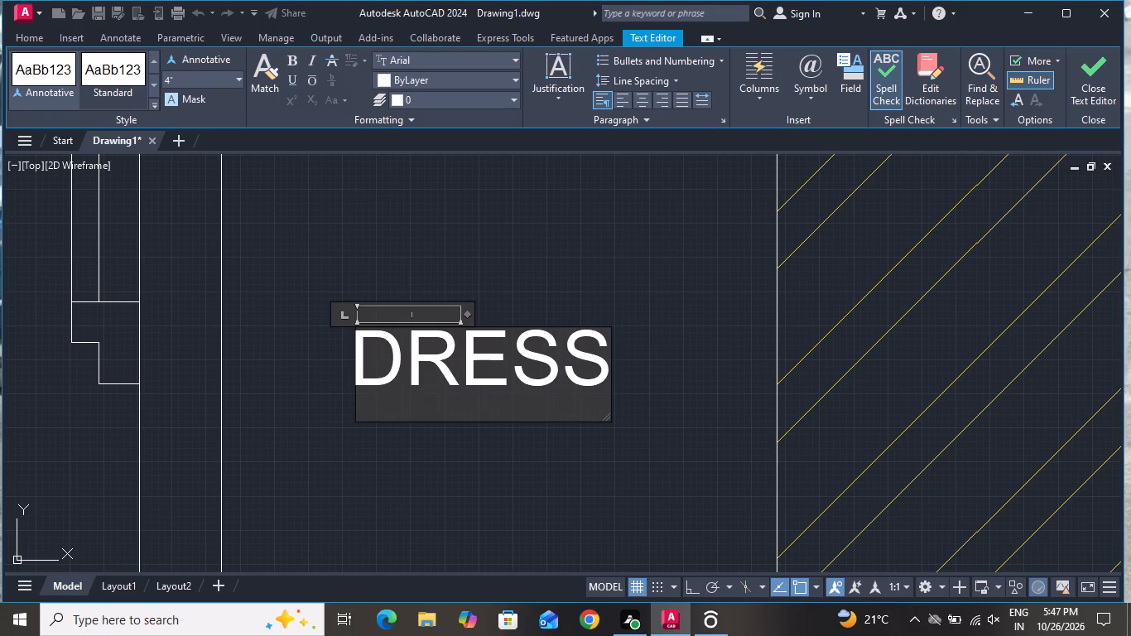
pyautogui.press('Return')
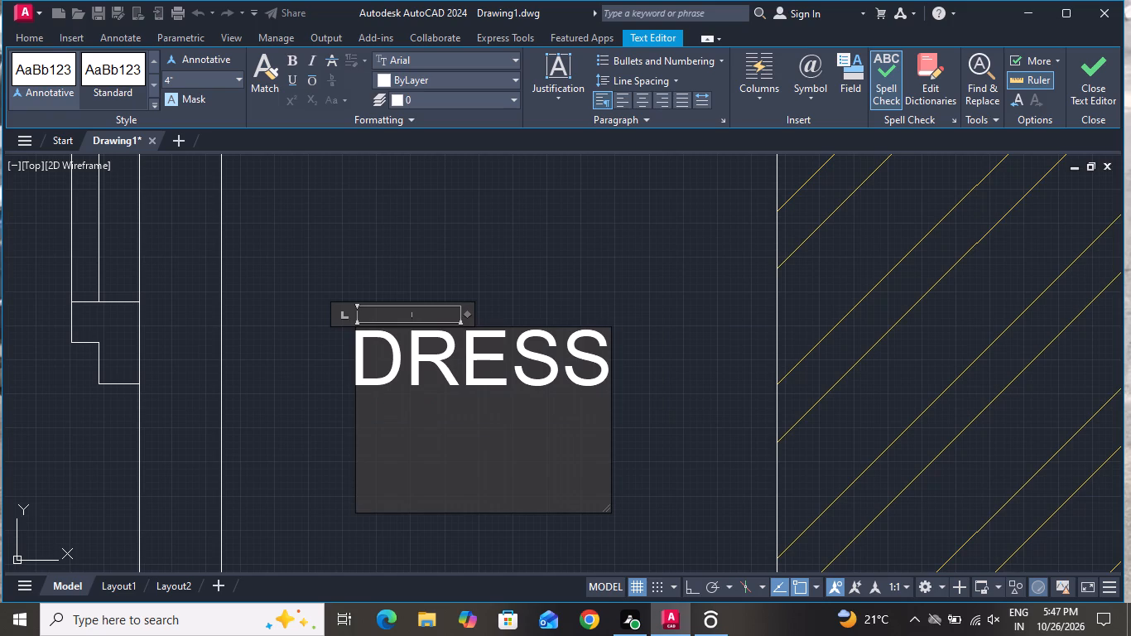
pyautogui.write("5'")
pyautogui.press('9')
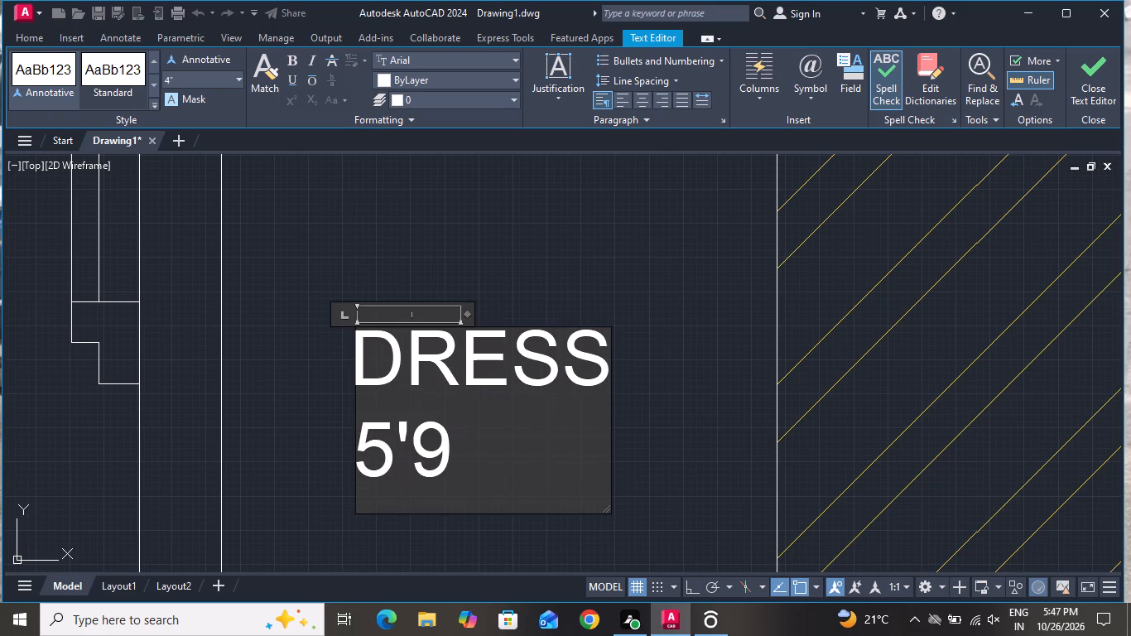
pyautogui.press('BackSpace')
pyautogui.write('X9')
pyautogui.press("'")
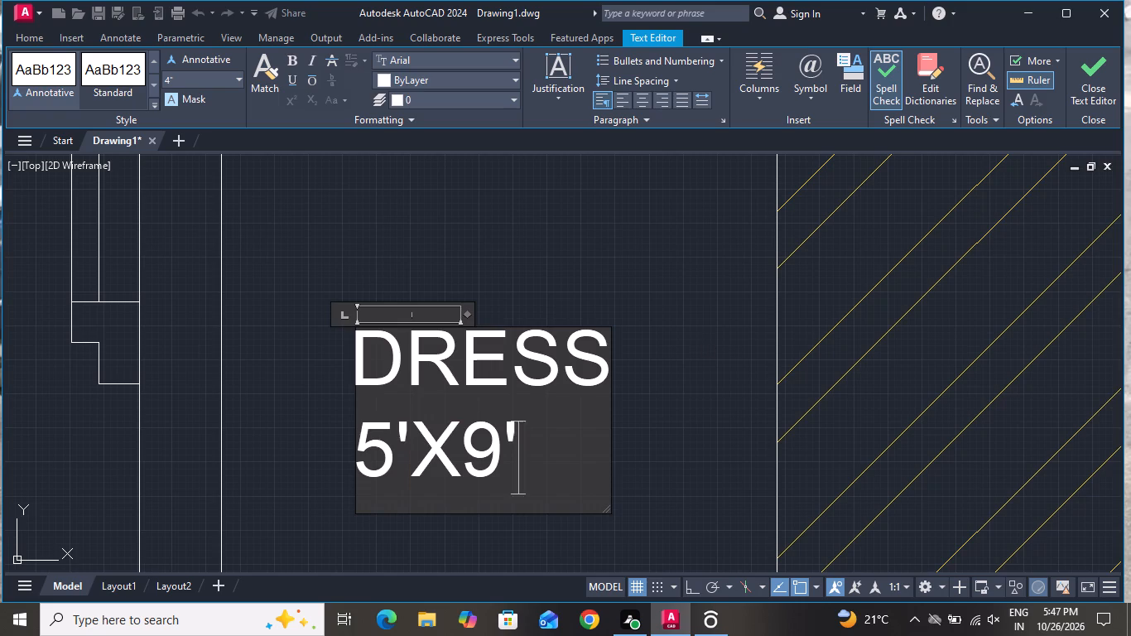
pyautogui.click(705, 335)
# Replace the BALCONY label in the master bedroom's tiled bathroom with TOILET and 5'X9' on a second line.
pyautogui.scroll(-5, 715, 320)
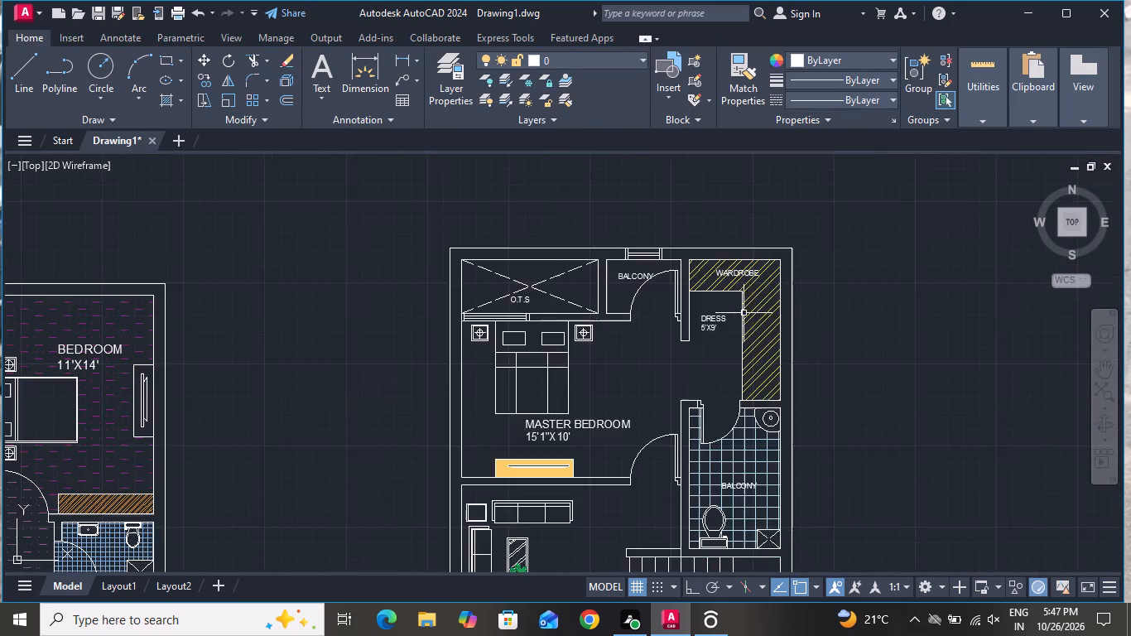
pyautogui.scroll(-1, 744, 313)
pyautogui.scroll(2, 816, 442)
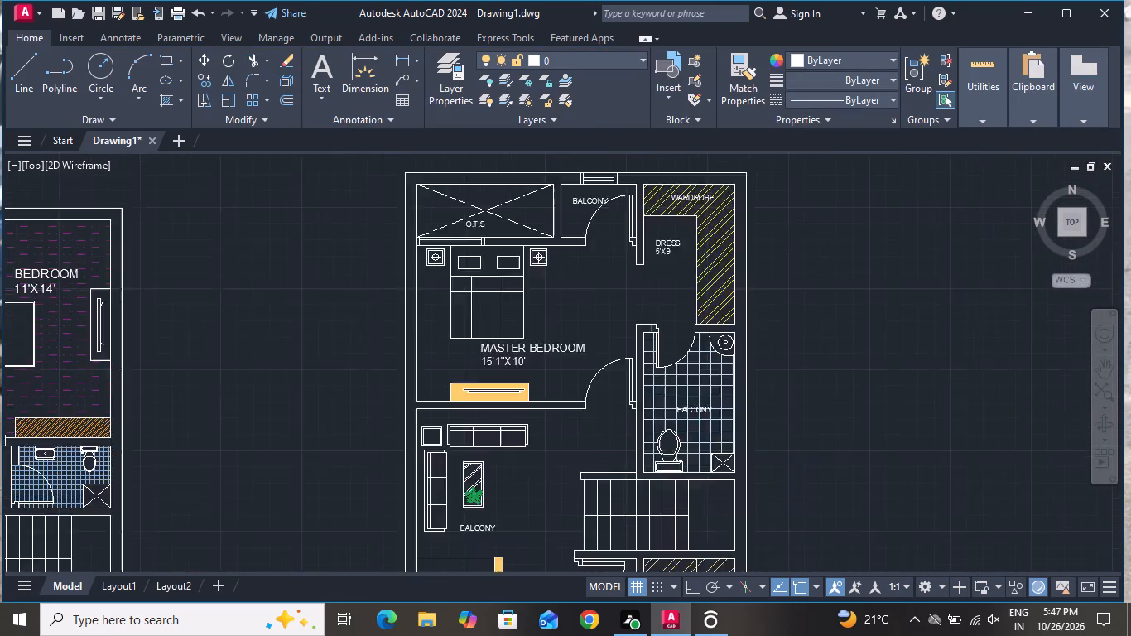
pyautogui.scroll(2, 673, 412)
pyautogui.scroll(4, 599, 364)
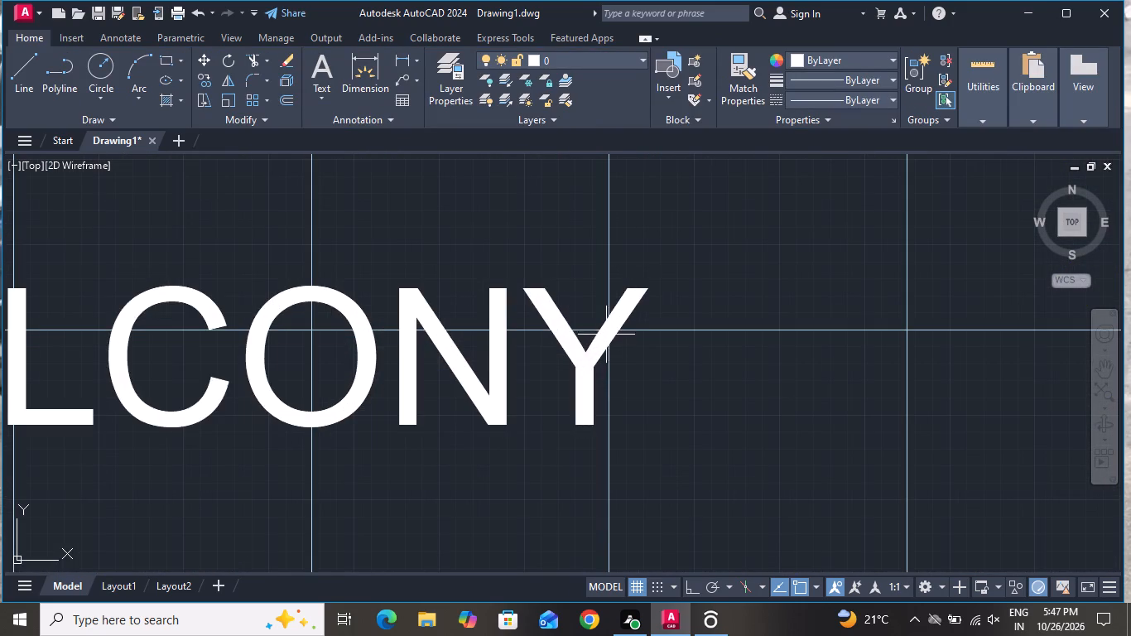
pyautogui.doubleClick(636, 306)
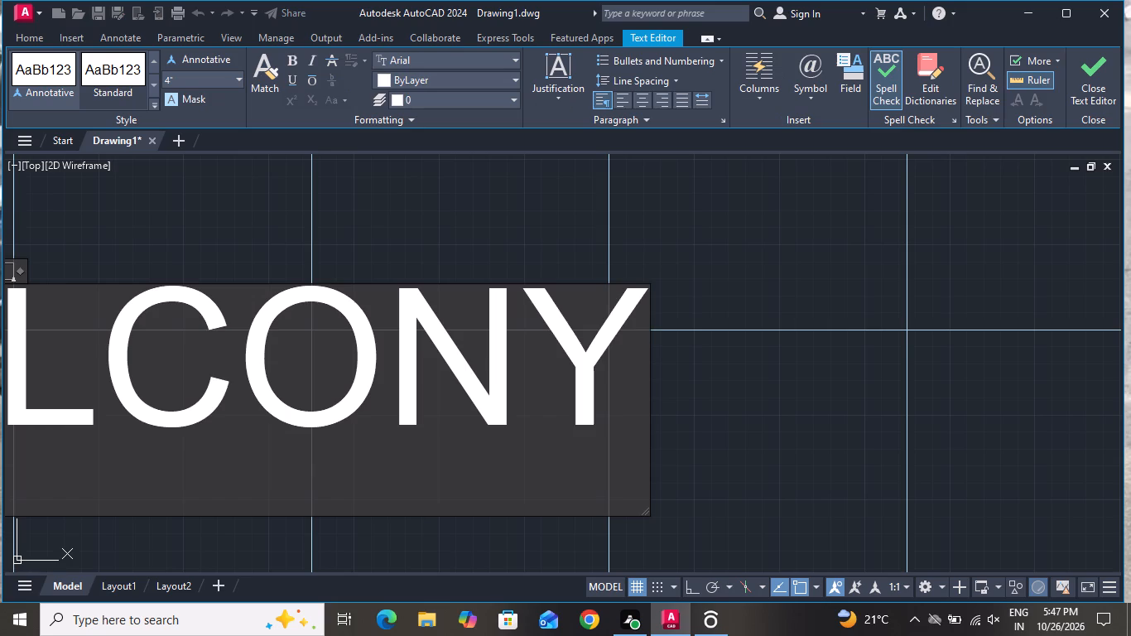
pyautogui.press('BackSpace')
pyautogui.press('BackSpace')
pyautogui.press('BackSpace')
pyautogui.press('BackSpace')
pyautogui.press('BackSpace')
pyautogui.press('BackSpace')
pyautogui.press('BackSpace')
pyautogui.press('BackSpace')
pyautogui.press('BackSpace')
pyautogui.press('BackSpace')
pyautogui.press('BackSpace')
pyautogui.press('BackSpace')
pyautogui.press('BackSpace')
pyautogui.press('BackSpace')
pyautogui.press('BackSpace')
pyautogui.press('BackSpace')
pyautogui.press('BackSpace')
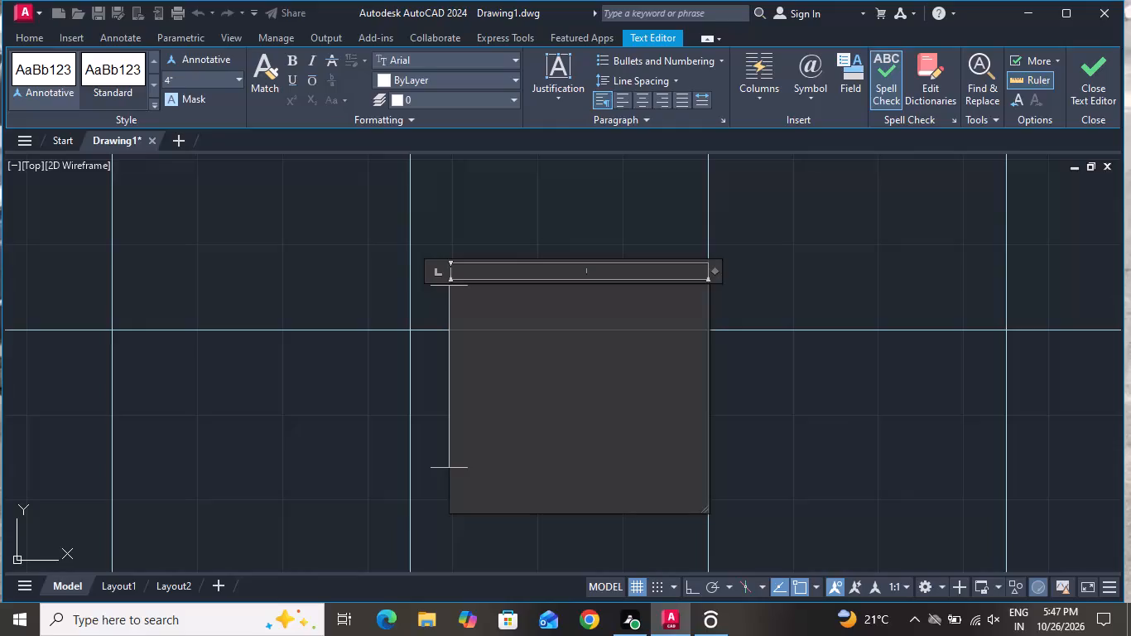
pyautogui.write('TOILET')
pyautogui.press('Return')
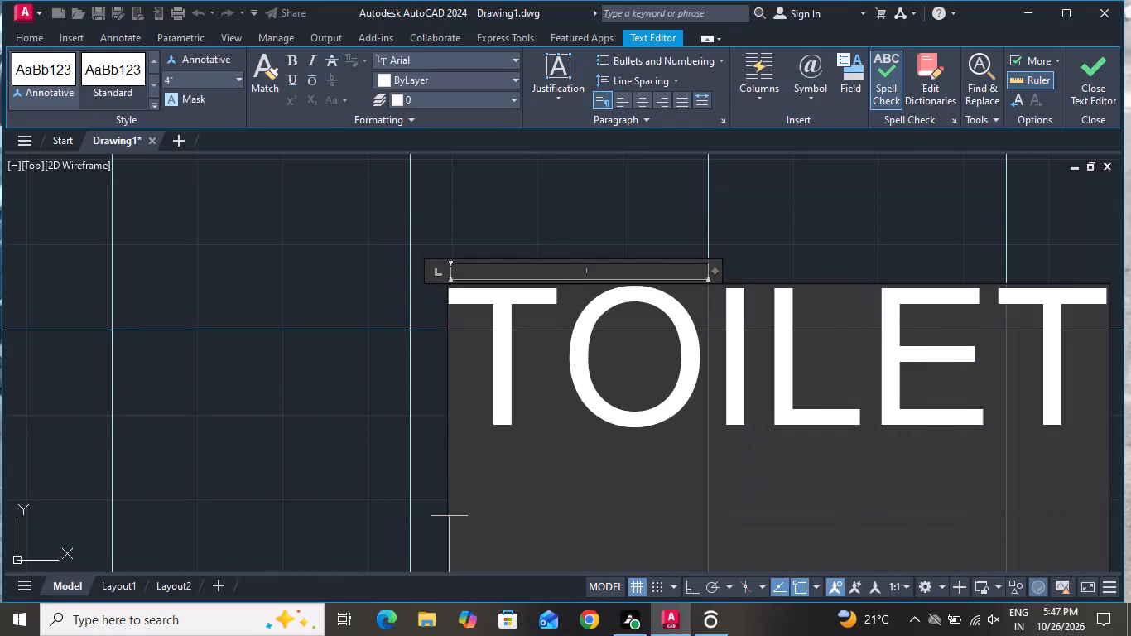
pyautogui.write("5'")
pyautogui.write("X9'")
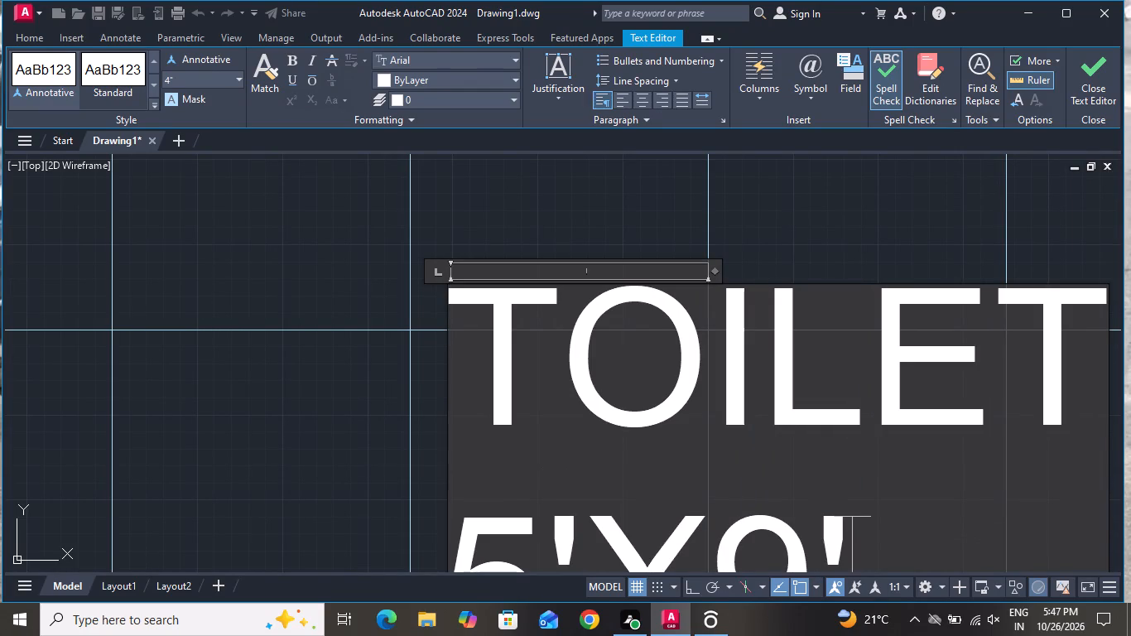
pyautogui.click(340, 257)
# Replace the BALCONY label below the coffee table in the sofa area with FAMILY LIVING ROOM and 9'0"X14'7" on a new line.
pyautogui.scroll(-3, 339, 258)
pyautogui.scroll(-4, 456, 299)
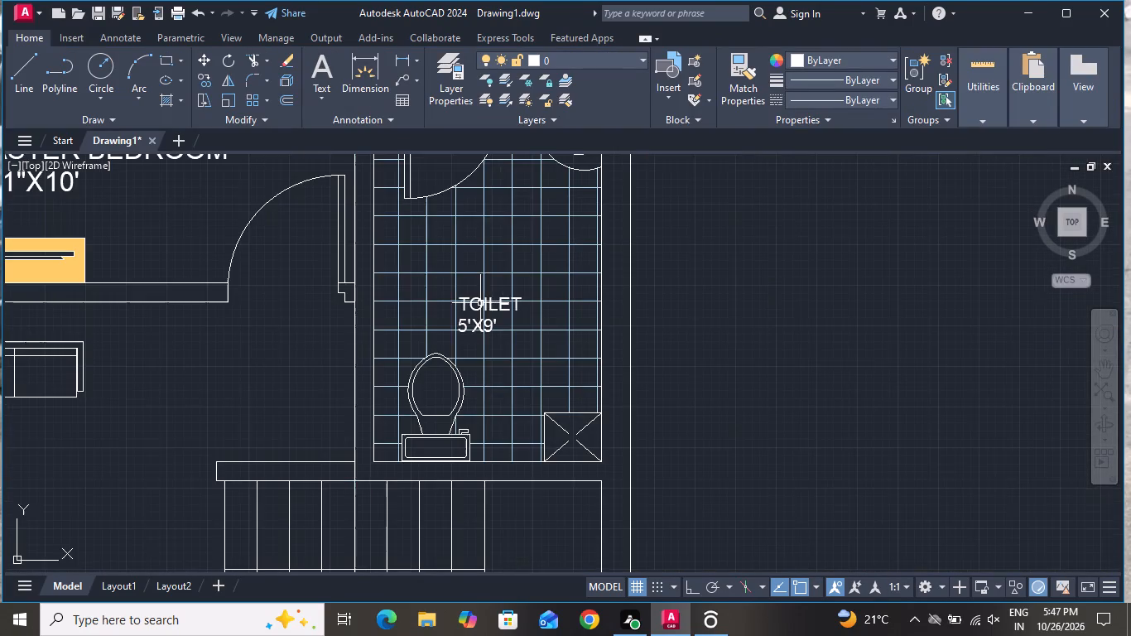
pyautogui.scroll(-2, 500, 315)
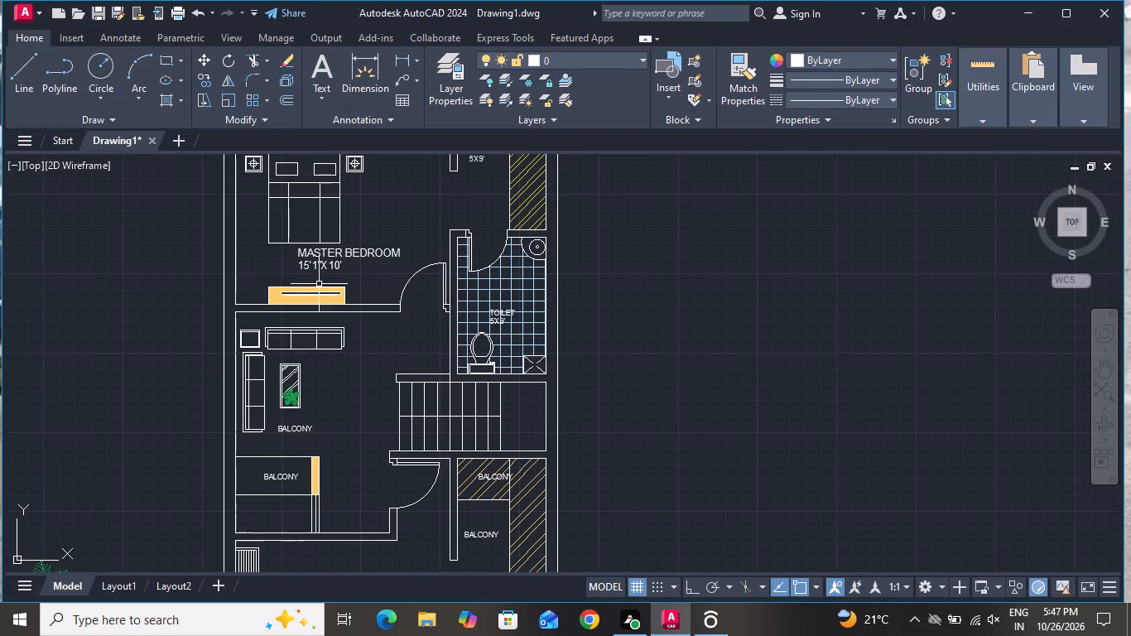
pyautogui.scroll(2, 289, 470)
pyautogui.scroll(2, 257, 397)
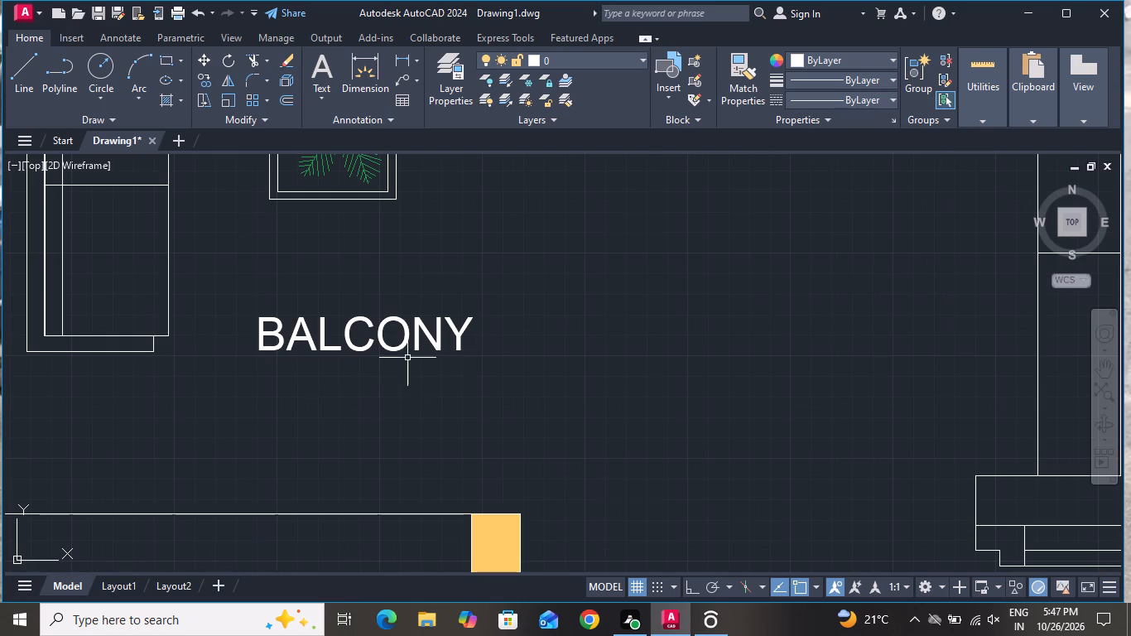
pyautogui.doubleClick(465, 323)
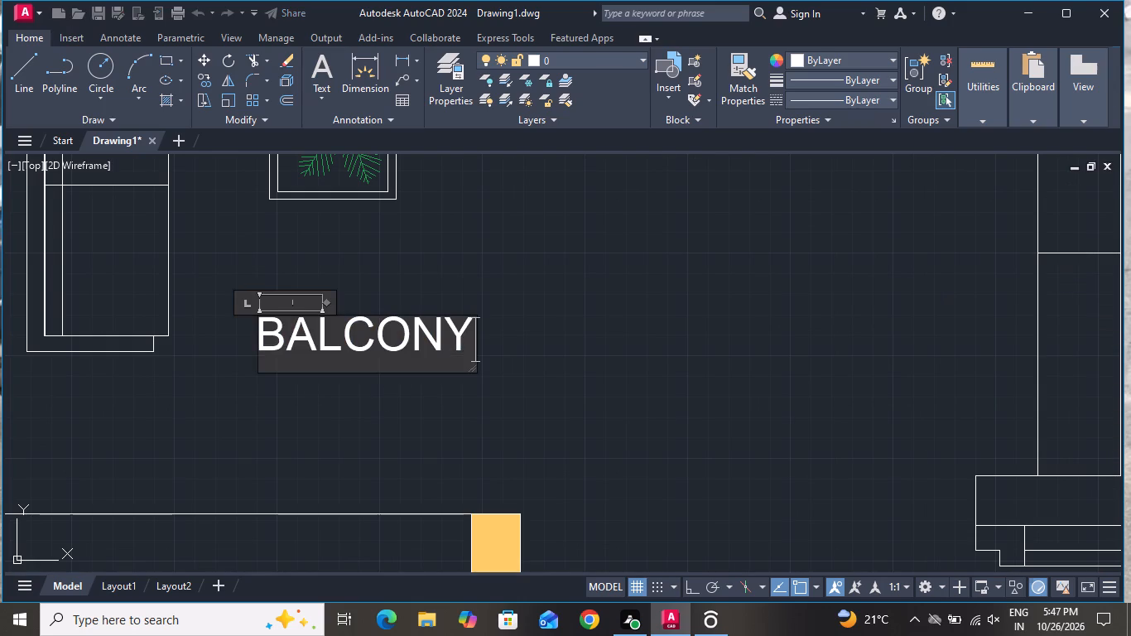
pyautogui.press('BackSpace')
pyautogui.press('BackSpace')
pyautogui.press('BackSpace')
pyautogui.press('BackSpace')
pyautogui.press('BackSpace')
pyautogui.press('BackSpace')
pyautogui.press('BackSpace')
pyautogui.press('BackSpace')
pyautogui.press('BackSpace')
pyautogui.press('BackSpace')
pyautogui.press('BackSpace')
pyautogui.press('BackSpace')
pyautogui.press('BackSpace')
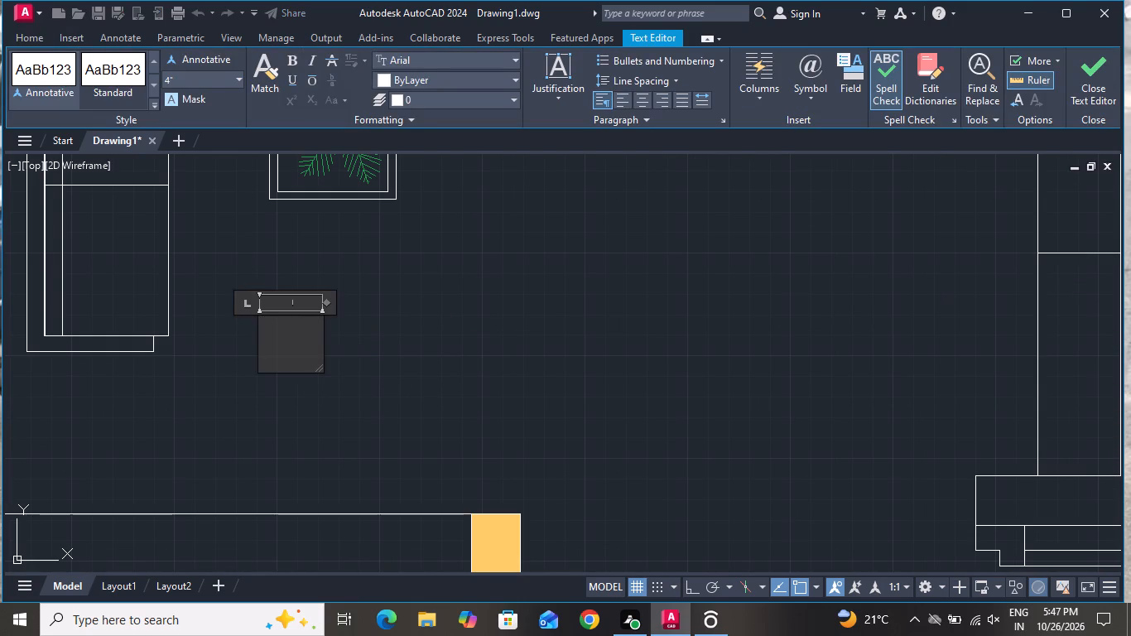
pyautogui.write('FAMILY LI')
pyautogui.write('VING')
pyautogui.press('space')
pyautogui.write('ROOM')
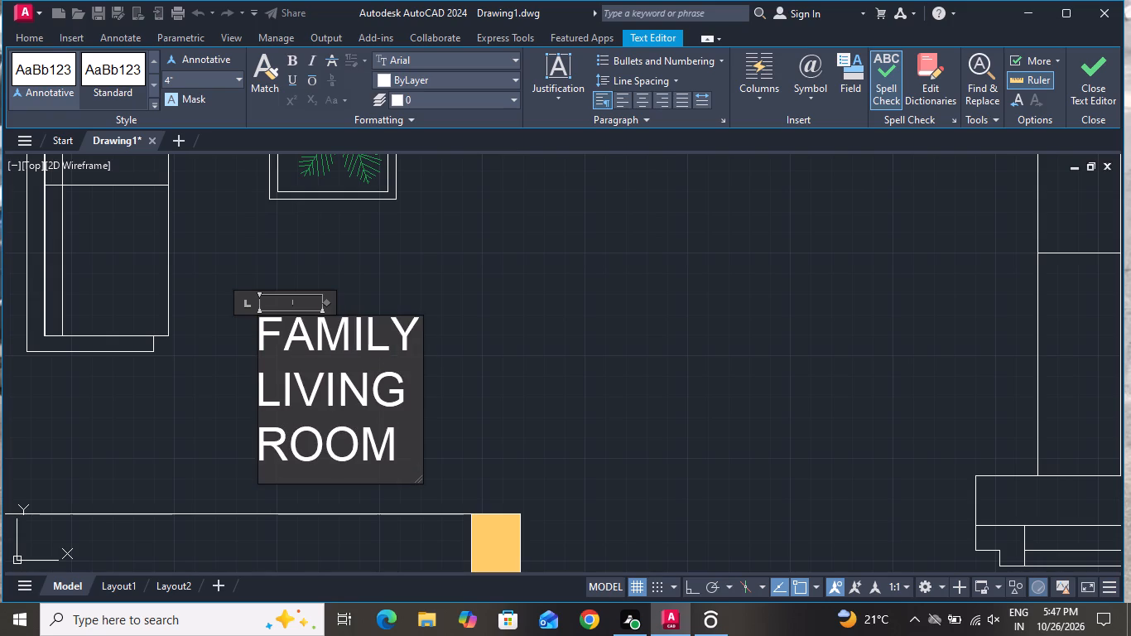
pyautogui.press('Return')
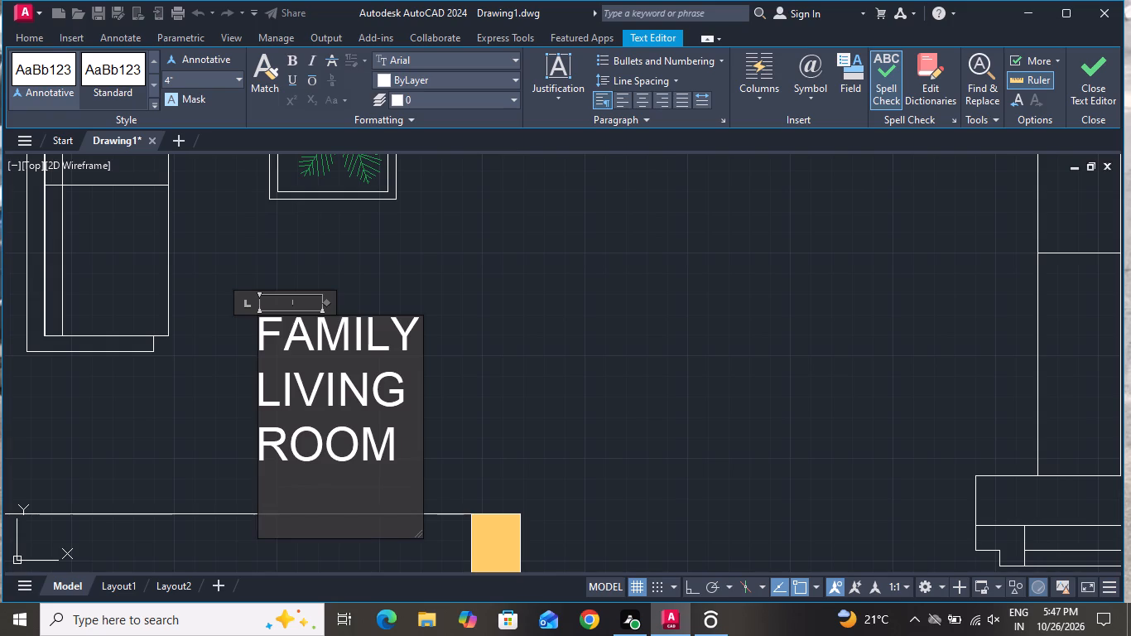
pyautogui.write('9\'0"')
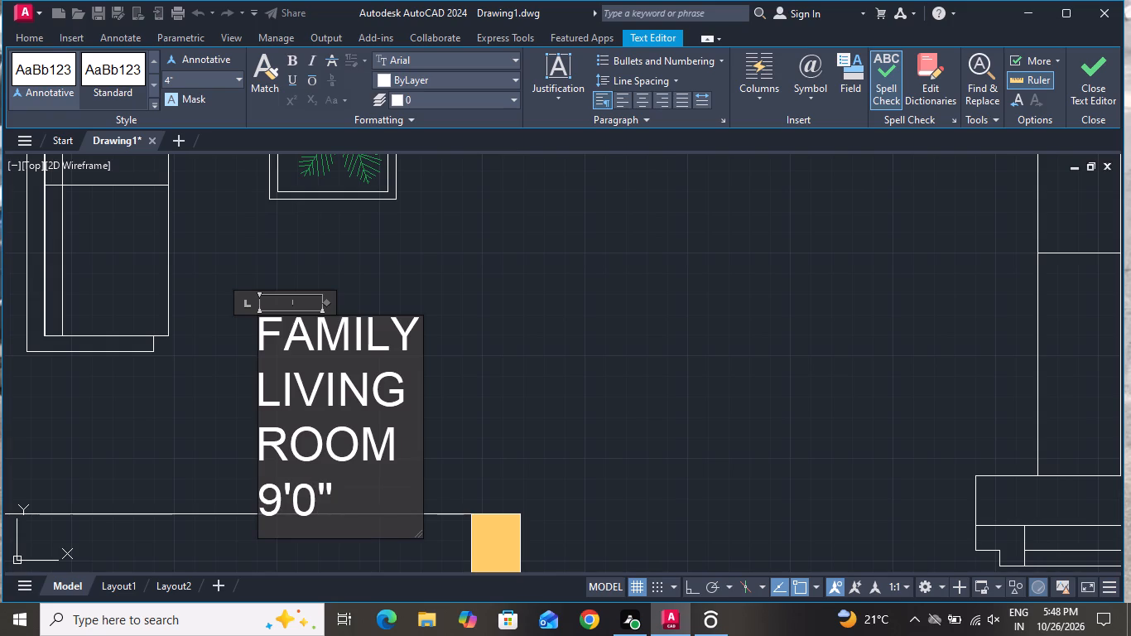
pyautogui.press('x')
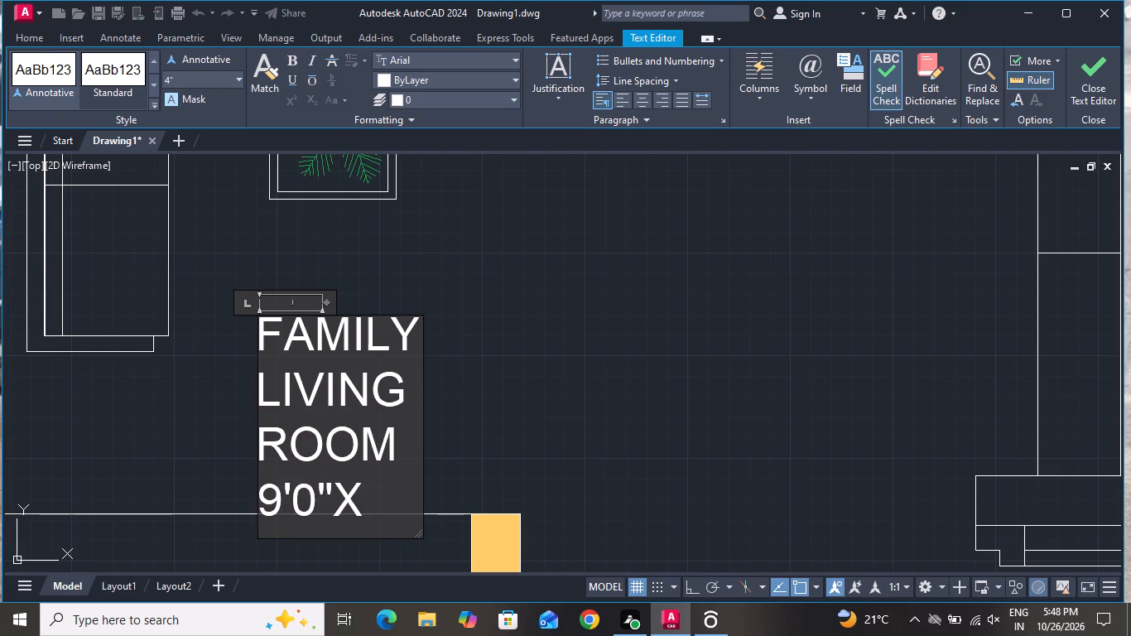
pyautogui.write("14'7")
pyautogui.hotkey('shift', '"')
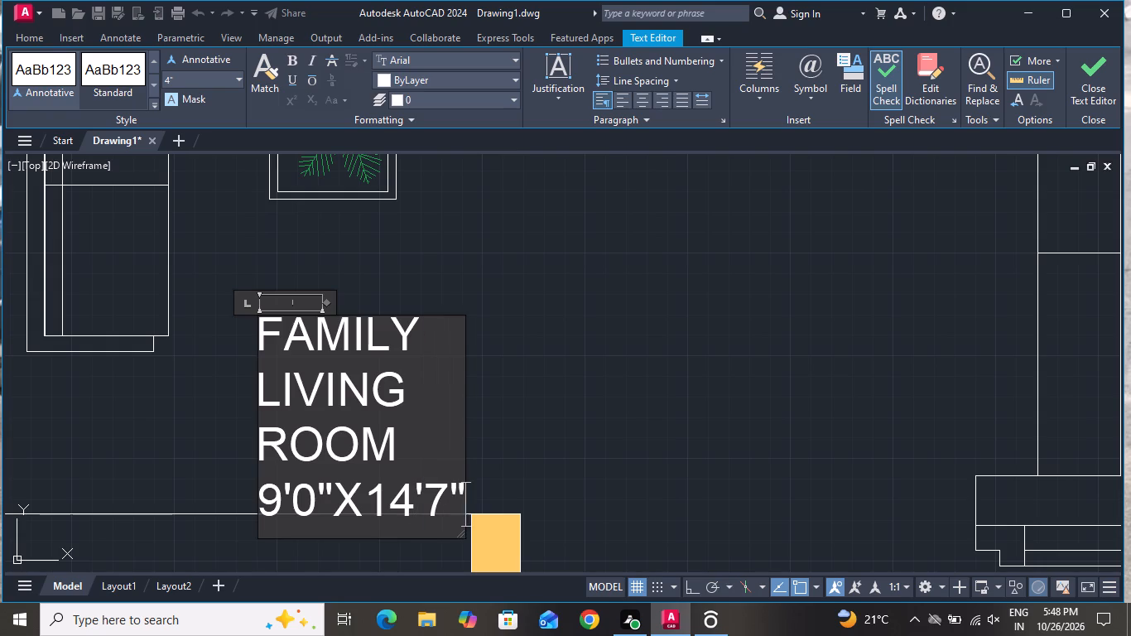
# Widen the text frame of the family living room label so the room name fits on a single line.
pyautogui.moveTo(461, 379); pyautogui.dragTo(541, 349)
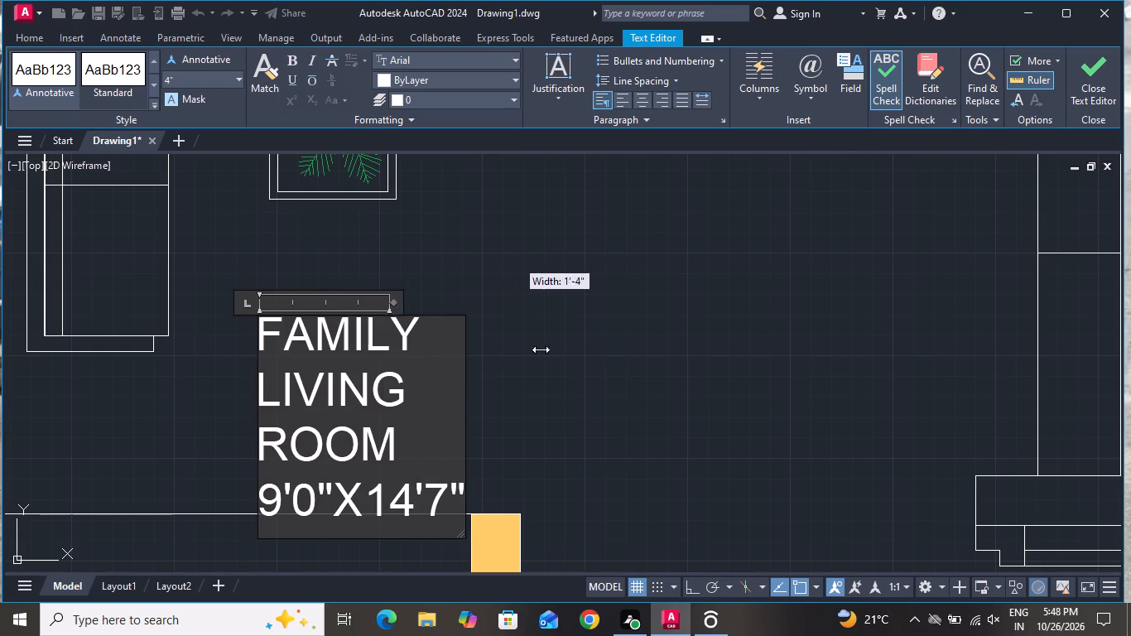
pyautogui.moveTo(541, 349); pyautogui.dragTo(911, 266)
pyautogui.click(897, 335)
# Replace the BALCONY label in the small space below the family living room with PIJA AREA on one widened line and 5'X5' beneath.
pyautogui.scroll(-2, 647, 361)
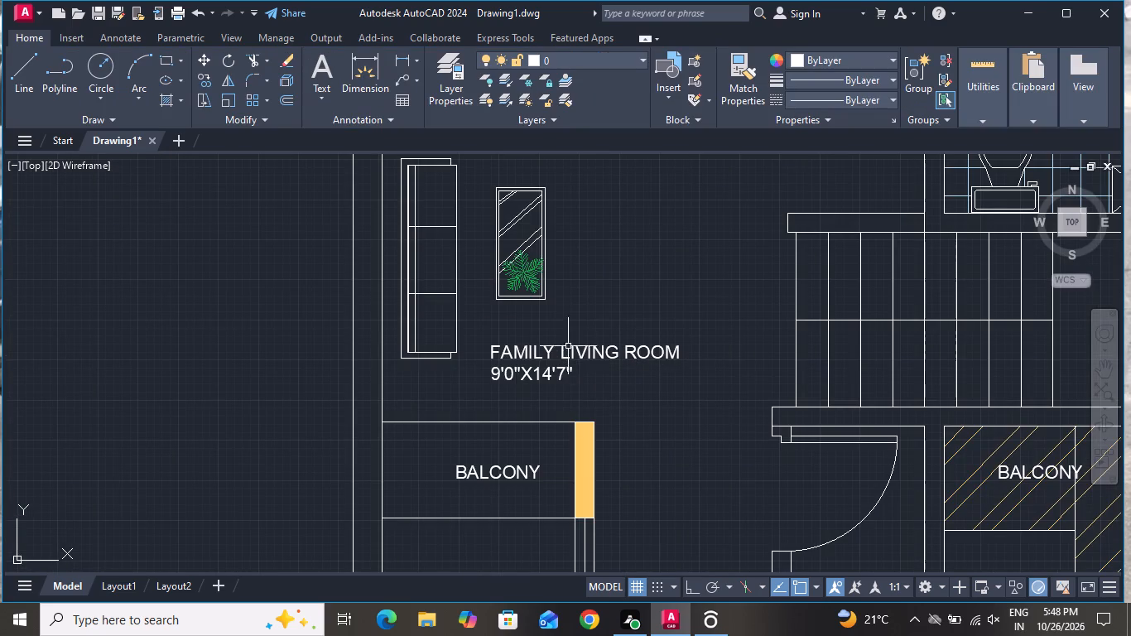
pyautogui.scroll(1, 488, 523)
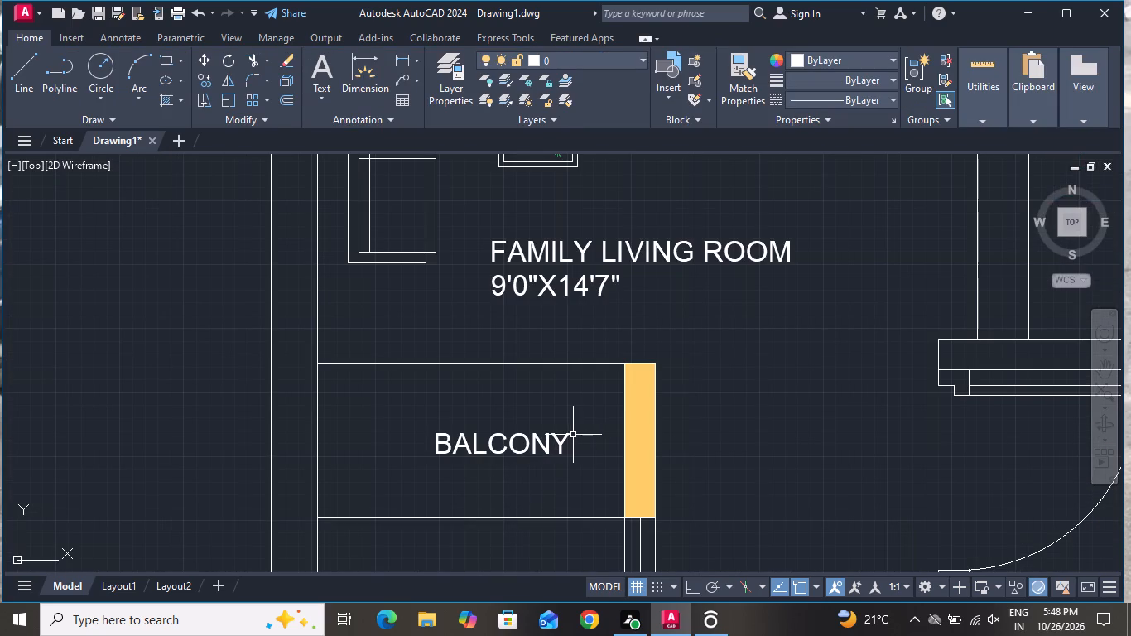
pyautogui.doubleClick(570, 432)
pyautogui.press('BackSpace')
pyautogui.press('BackSpace')
pyautogui.press('BackSpace')
pyautogui.press('BackSpace')
pyautogui.press('BackSpace')
pyautogui.press('BackSpace')
pyautogui.press('BackSpace')
pyautogui.press('BackSpace')
pyautogui.press('BackSpace')
pyautogui.press('BackSpace')
pyautogui.press('BackSpace')
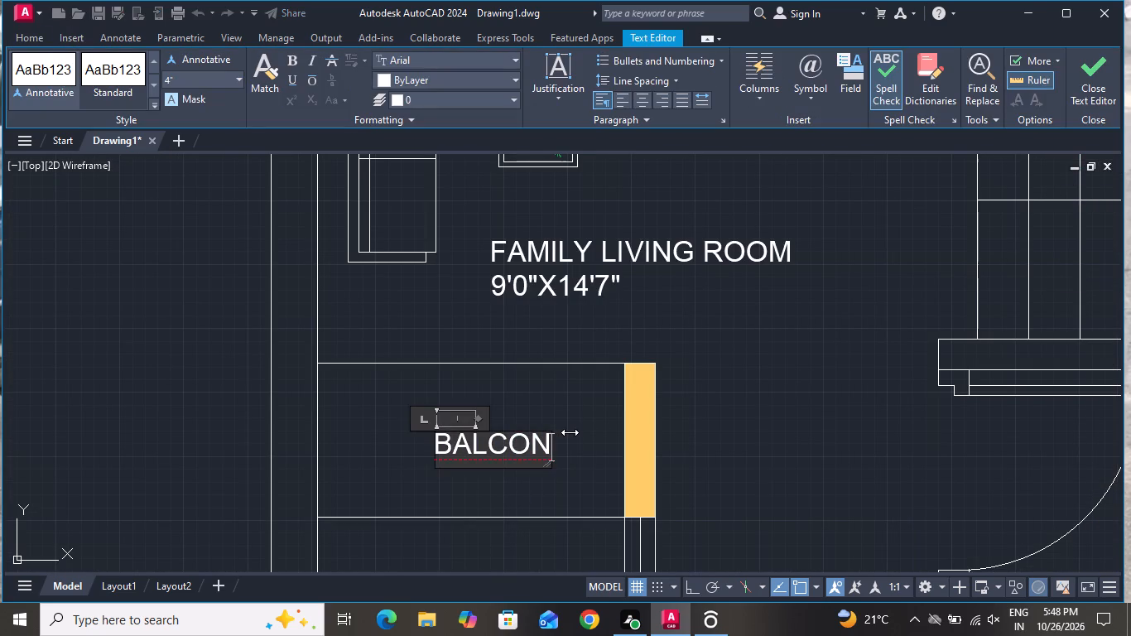
pyautogui.write('PIJ')
pyautogui.write('A AREA')
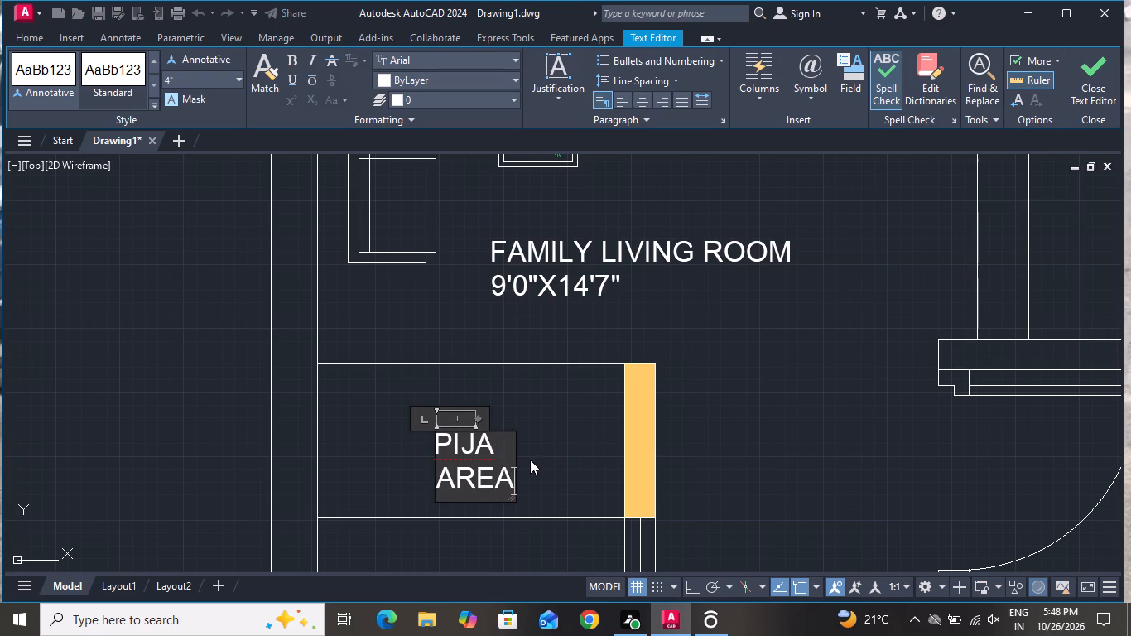
pyautogui.moveTo(513, 450); pyautogui.dragTo(637, 417)
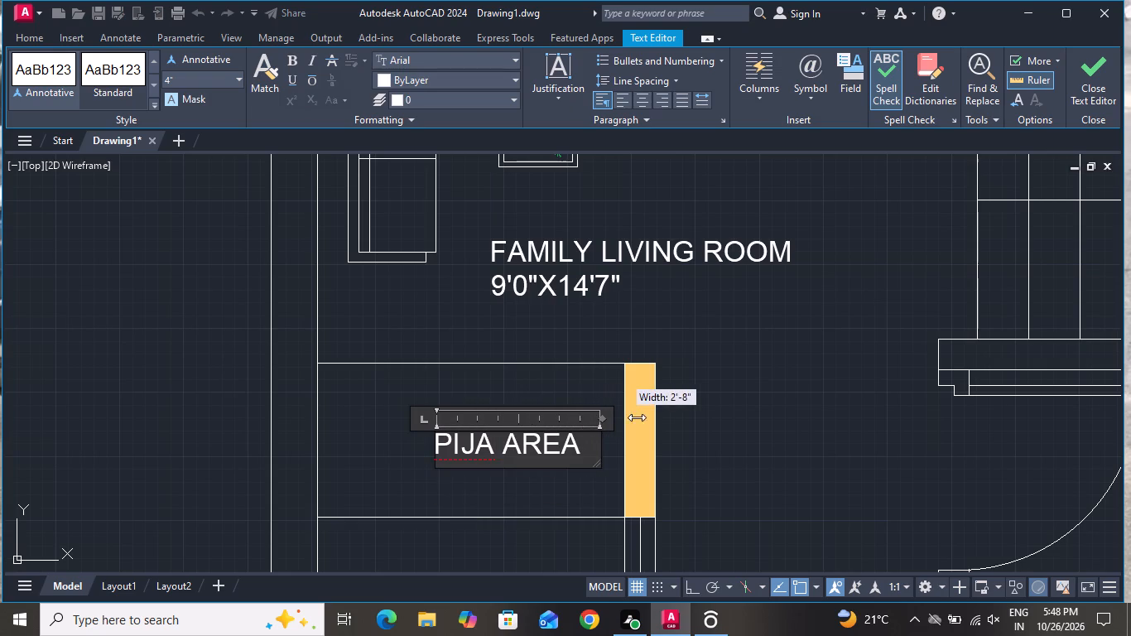
pyautogui.moveTo(637, 417); pyautogui.dragTo(641, 421)
pyautogui.press('Return')
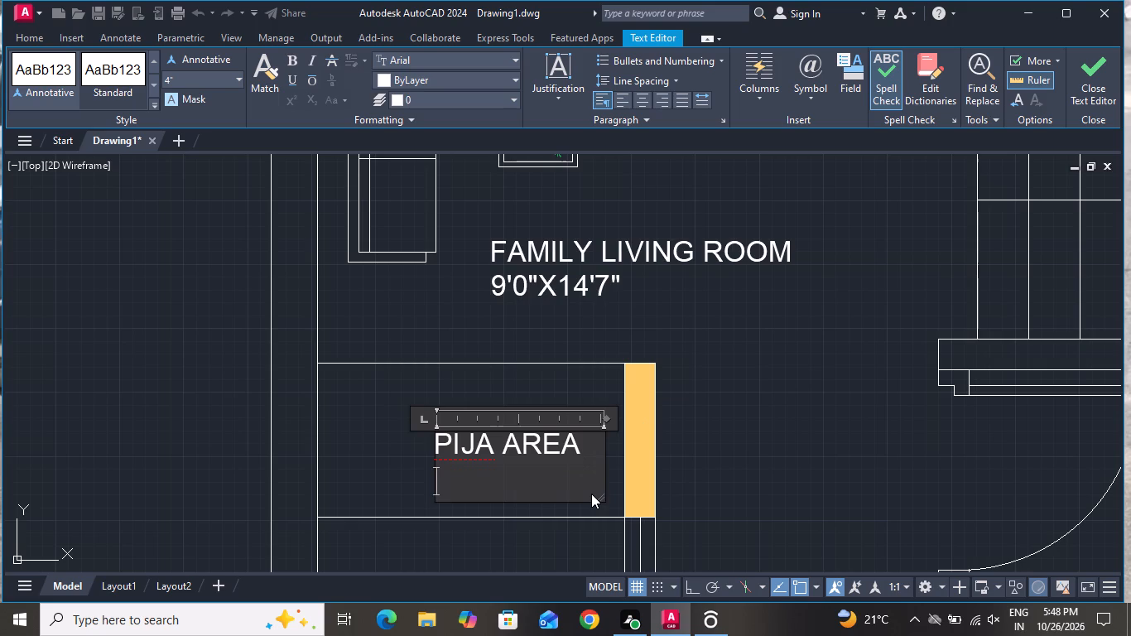
pyautogui.write("5'X5'")
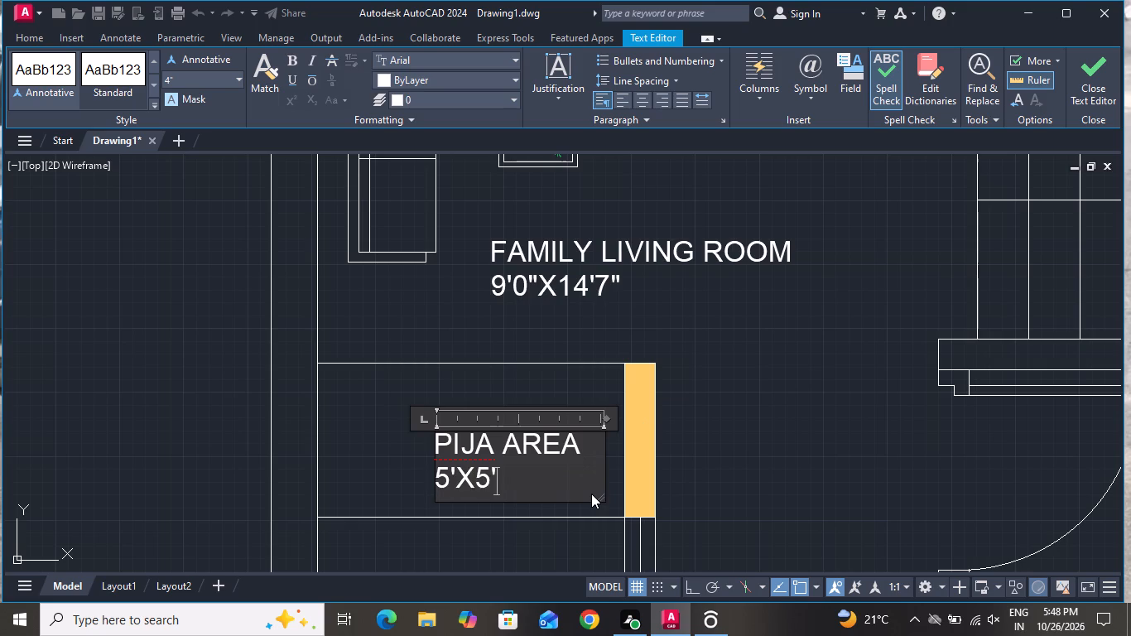
pyautogui.click(723, 374)
# Change the BALCONY label on the hatched wardrobe below the staircase to WARDROBE.
pyautogui.scroll(-2, 649, 361)
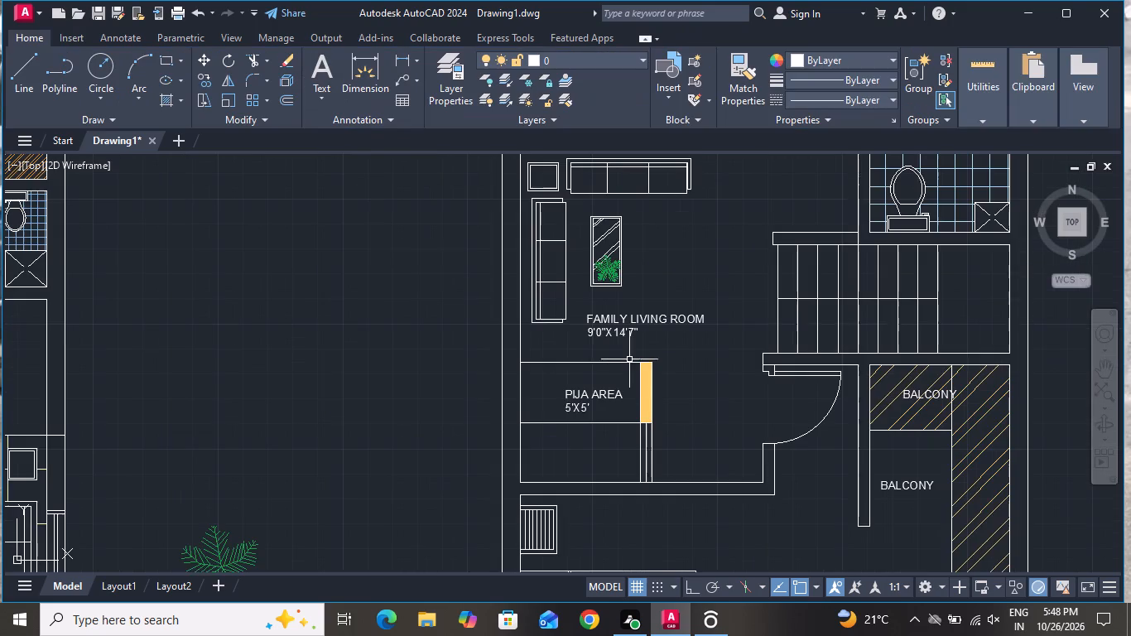
pyautogui.scroll(-2, 608, 359)
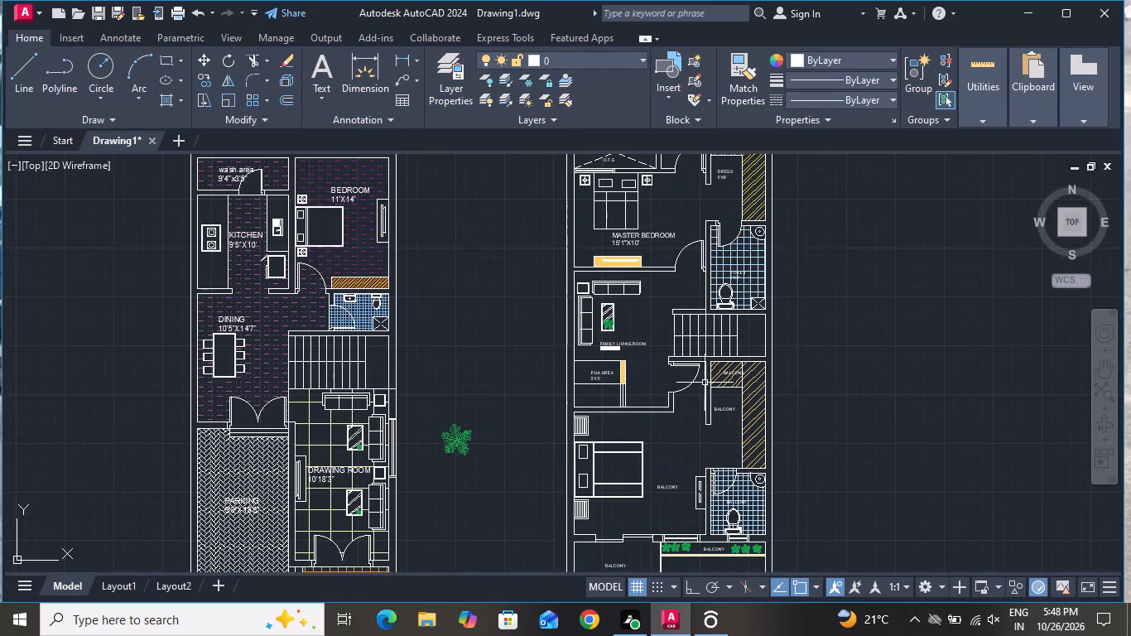
pyautogui.scroll(2, 748, 403)
pyautogui.scroll(3, 732, 326)
pyautogui.doubleClick(728, 328)
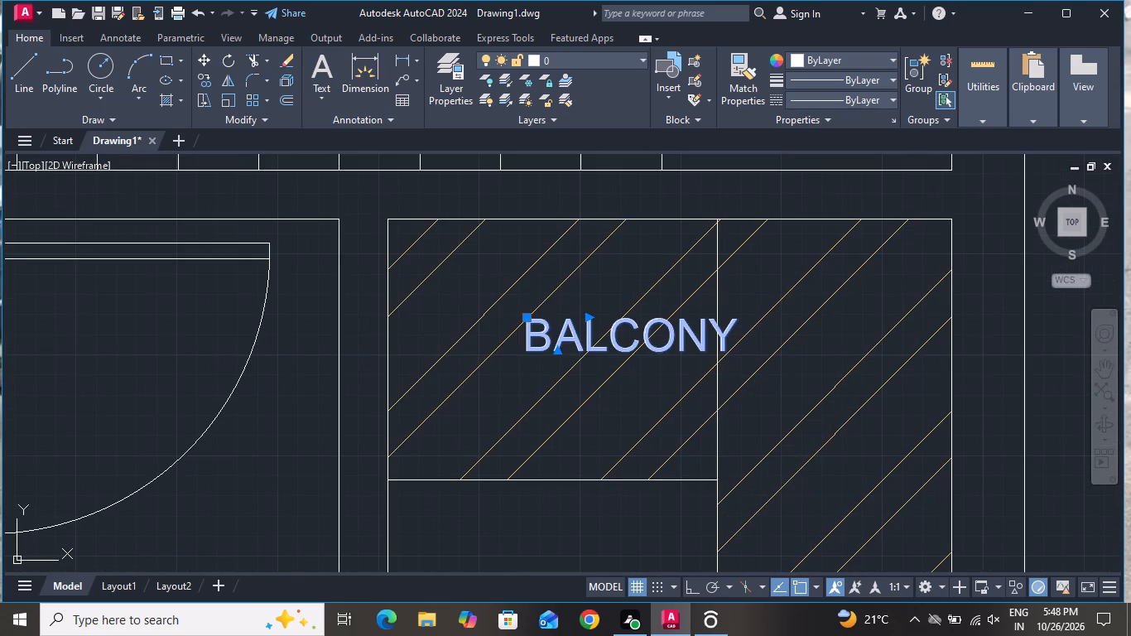
pyautogui.press('BackSpace')
pyautogui.press('BackSpace')
pyautogui.press('BackSpace')
pyautogui.press('BackSpace')
pyautogui.press('BackSpace')
pyautogui.press('BackSpace')
pyautogui.press('BackSpace')
pyautogui.press('BackSpace')
pyautogui.press('BackSpace')
pyautogui.press('BackSpace')
pyautogui.press('BackSpace')
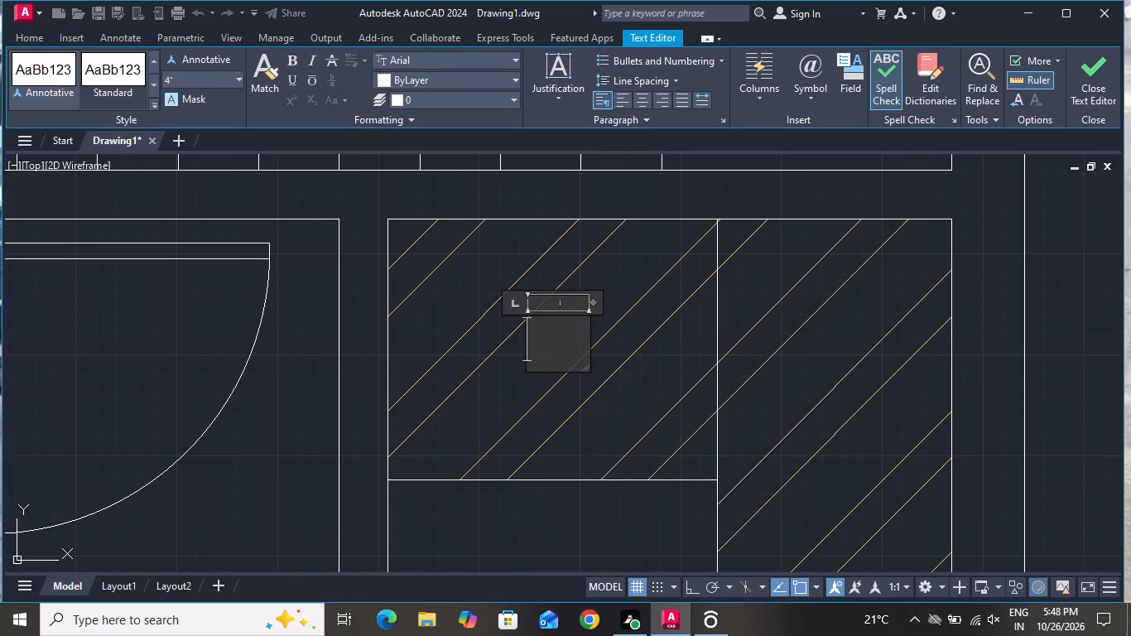
pyautogui.write('WA')
pyautogui.write('RDR')
pyautogui.write('OB')
pyautogui.press('e')
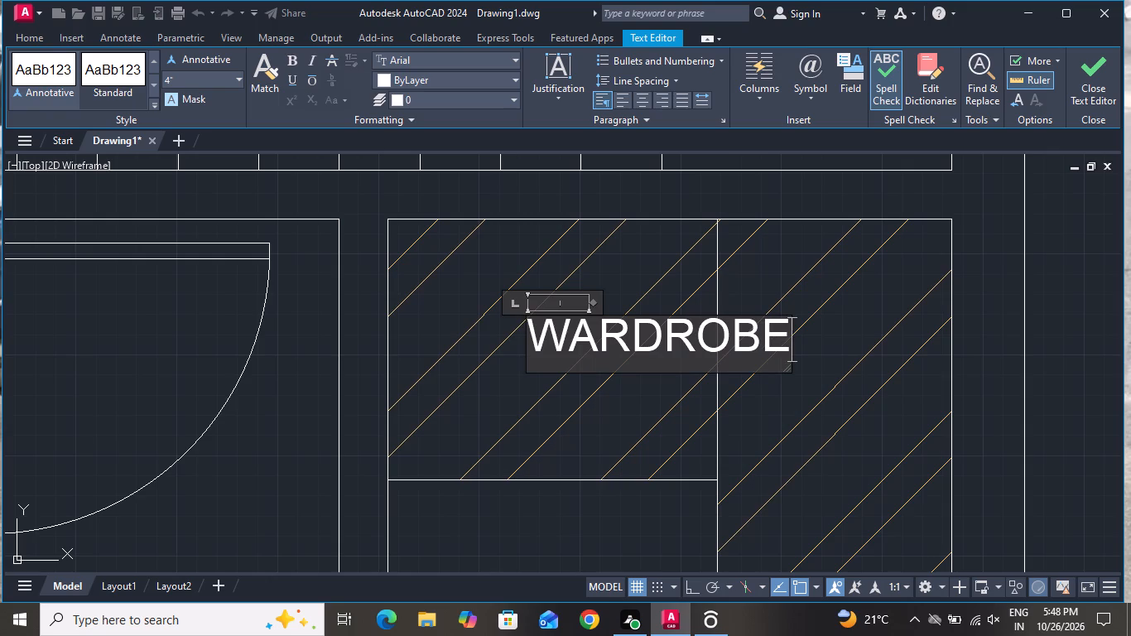
pyautogui.scroll(-3, 628, 300)
pyautogui.click(636, 394)
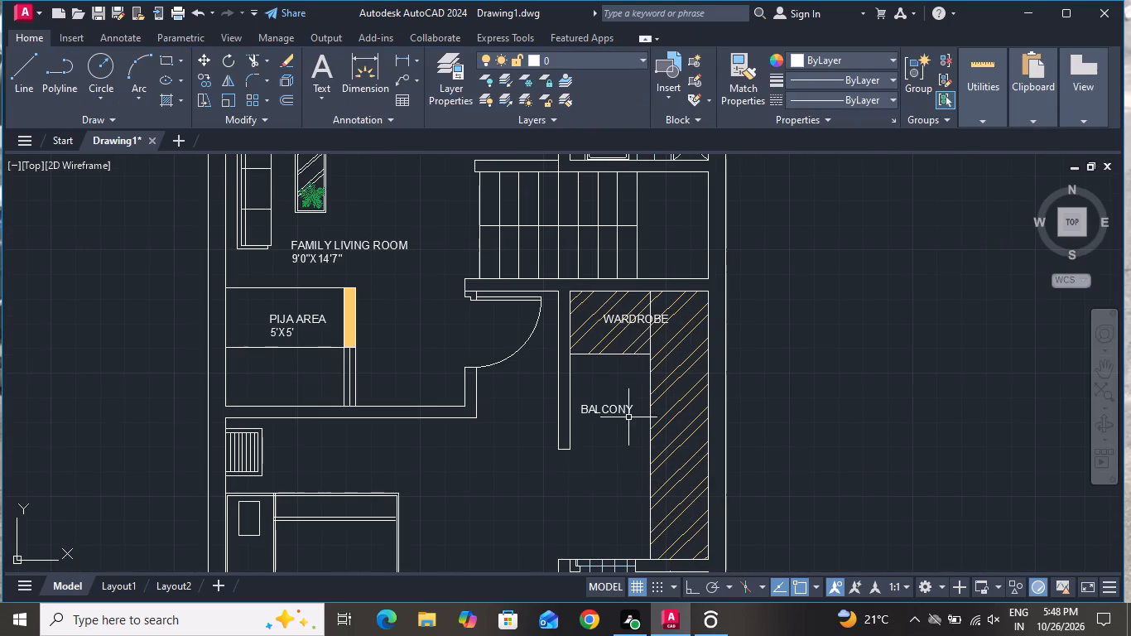
# Replace the BALCONY label in the dressing space below the staircase wardrobe with DRESS and 6'X6' on a second line.
pyautogui.scroll(3, 623, 429)
pyautogui.doubleClick(662, 340)
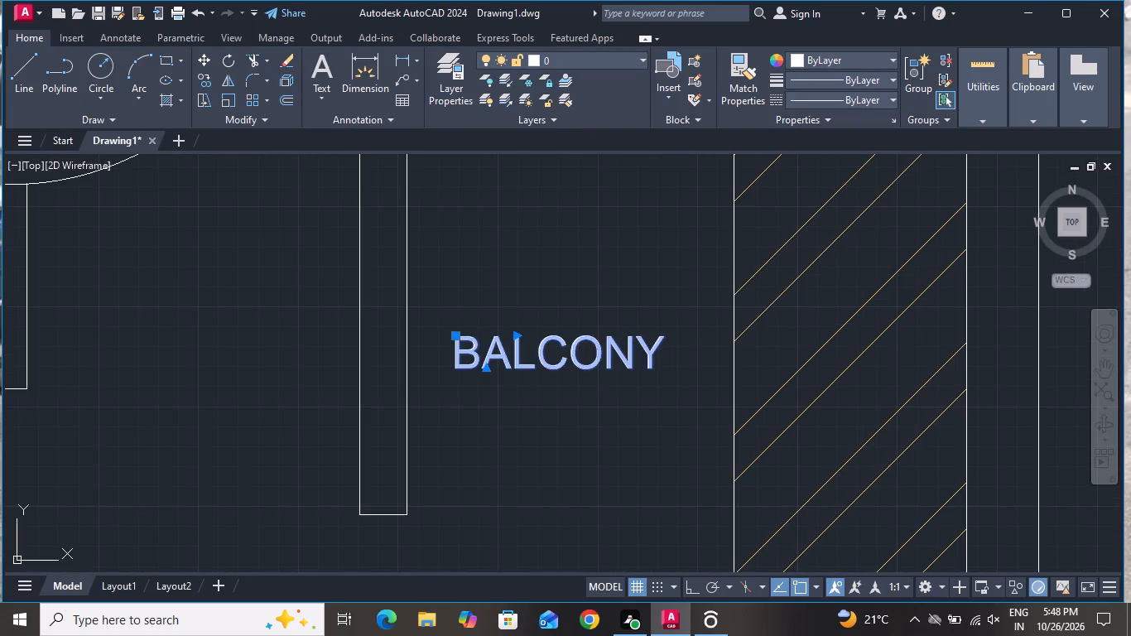
pyautogui.press('BackSpace')
pyautogui.press('BackSpace')
pyautogui.press('BackSpace')
pyautogui.press('BackSpace')
pyautogui.press('BackSpace')
pyautogui.press('BackSpace')
pyautogui.press('BackSpace')
pyautogui.press('BackSpace')
pyautogui.press('BackSpace')
pyautogui.press('BackSpace')
pyautogui.press('BackSpace')
pyautogui.press('BackSpace')
pyautogui.press('BackSpace')
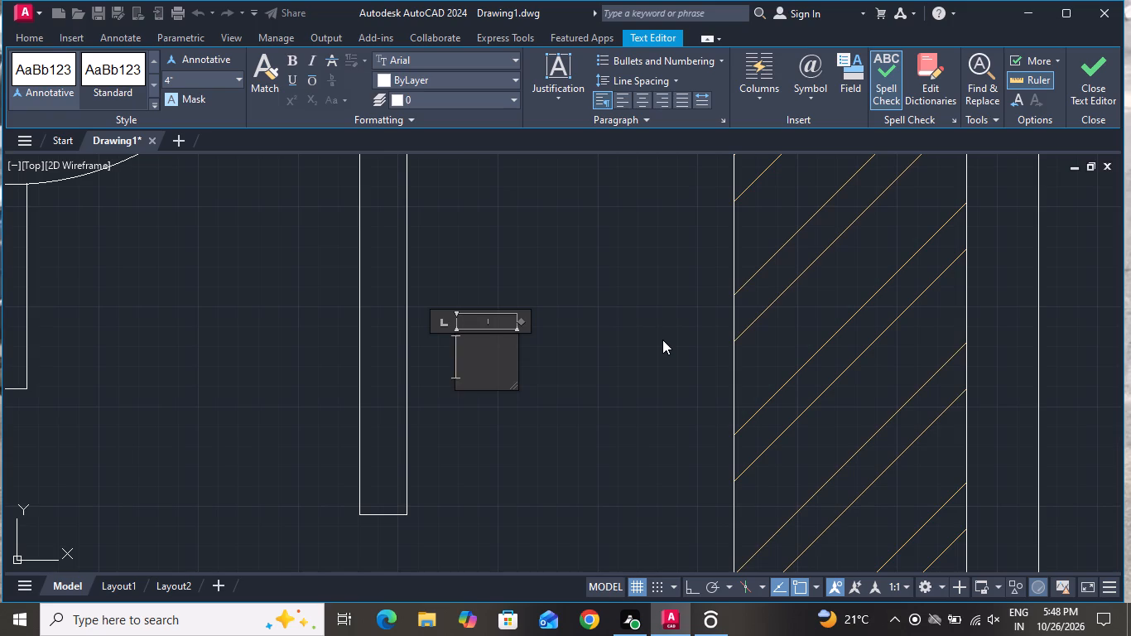
pyautogui.write('DRESS')
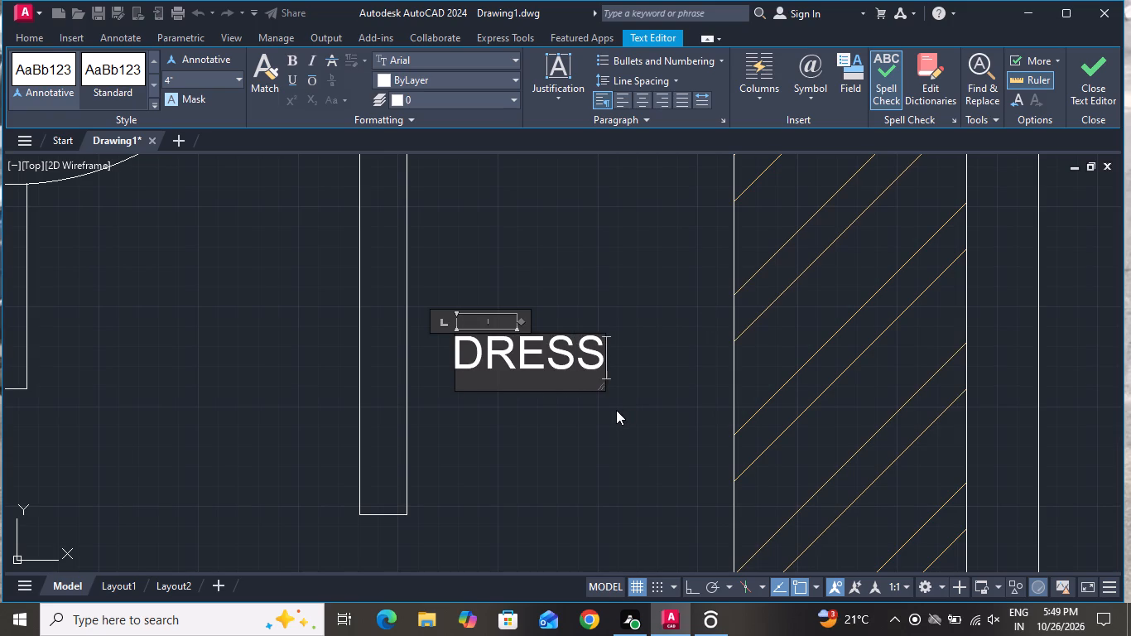
pyautogui.press('Return')
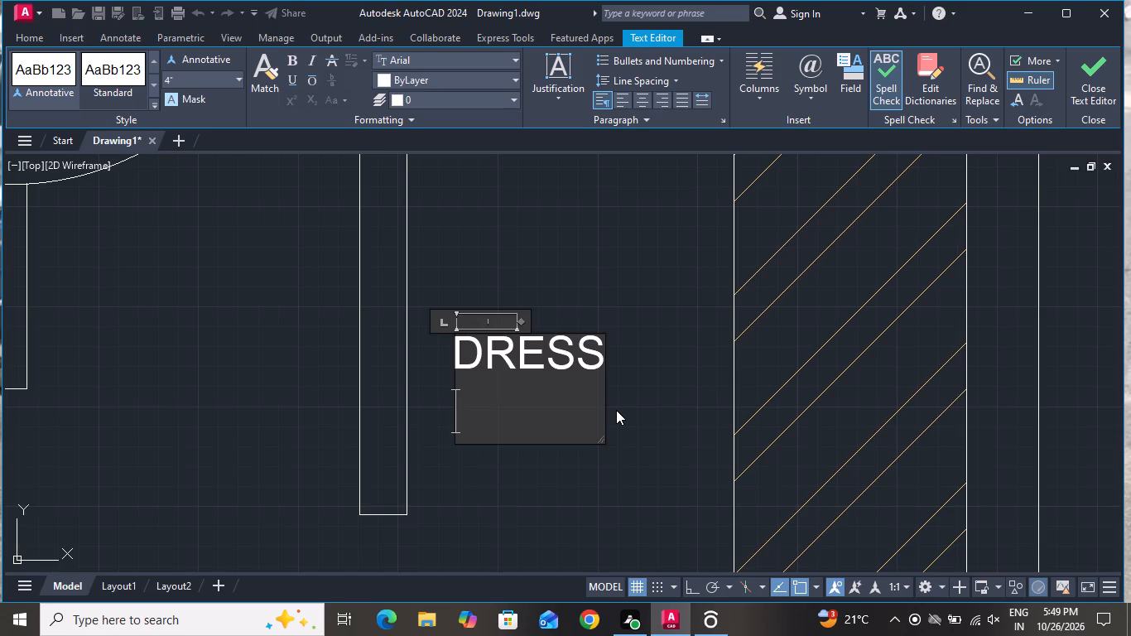
pyautogui.write("6'")
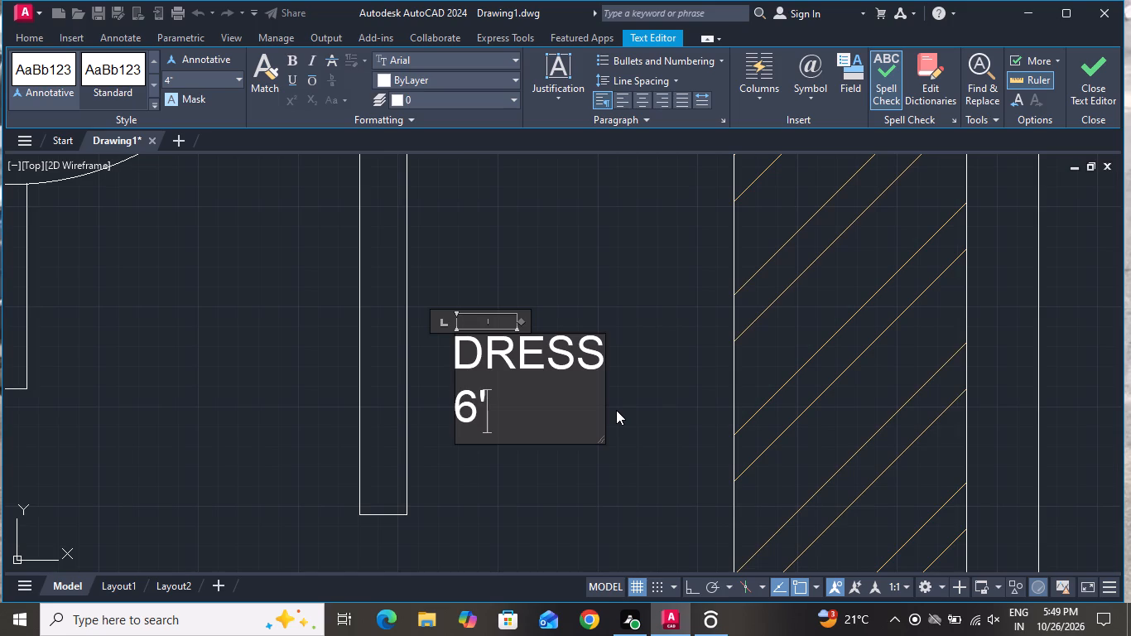
pyautogui.write('X6')
pyautogui.press("'")
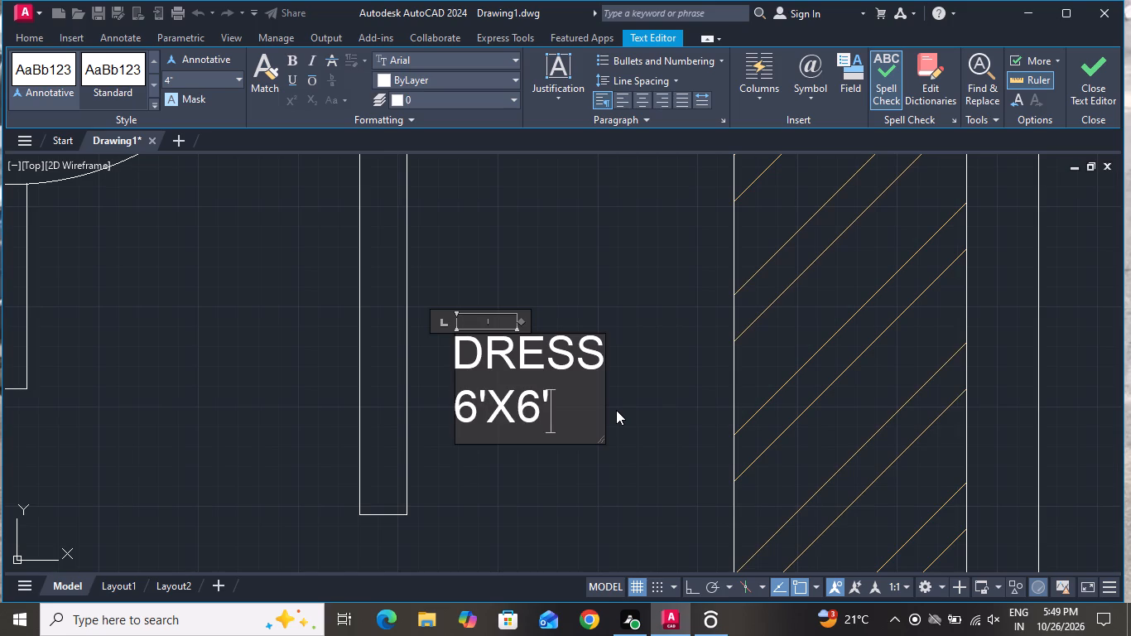
pyautogui.click(639, 410)
# Replace the BALCONY label in the toilet below the dressing space with TOILET and 5'X9'7" on a second line.
pyautogui.scroll(-5, 641, 410)
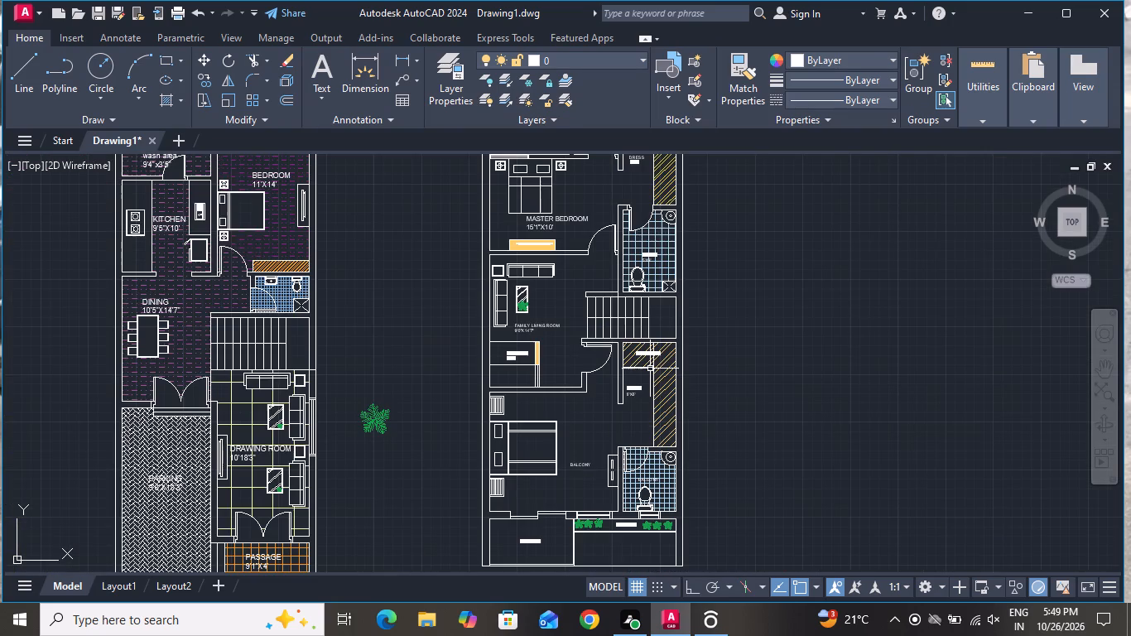
pyautogui.scroll(-1, 653, 369)
pyautogui.scroll(6, 670, 430)
pyautogui.doubleClick(603, 419)
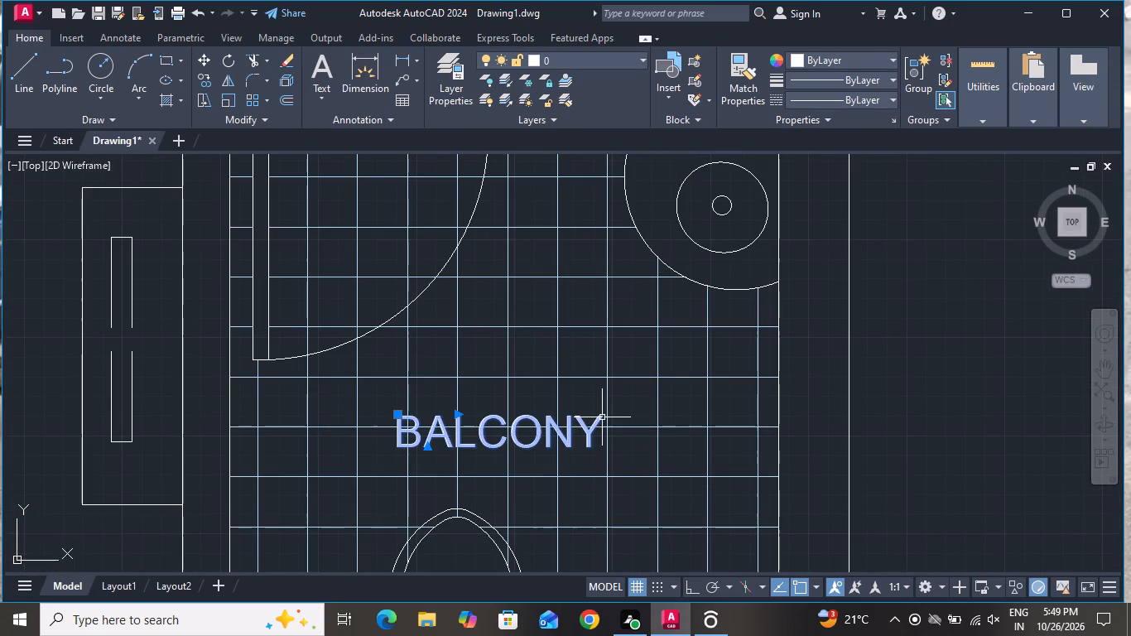
pyautogui.press('BackSpace')
pyautogui.press('BackSpace')
pyautogui.press('BackSpace')
pyautogui.press('BackSpace')
pyautogui.press('BackSpace')
pyautogui.press('BackSpace')
pyautogui.press('BackSpace')
pyautogui.press('BackSpace')
pyautogui.press('BackSpace')
pyautogui.press('BackSpace')
pyautogui.press('BackSpace')
pyautogui.press('BackSpace')
pyautogui.press('BackSpace')
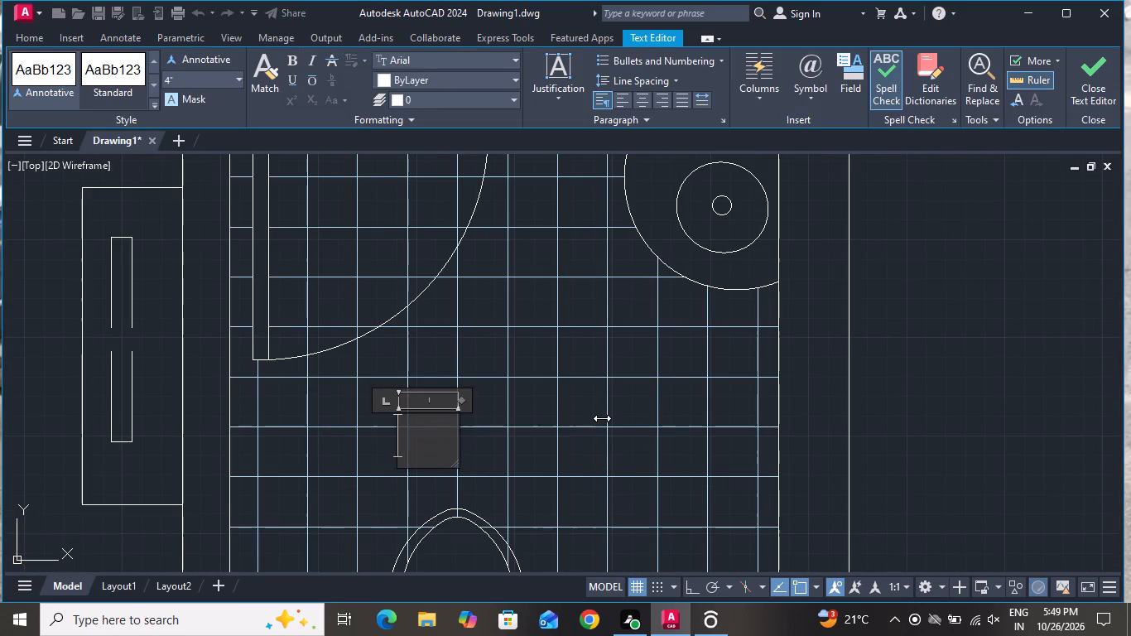
pyautogui.write('TOILET')
pyautogui.press('Return')
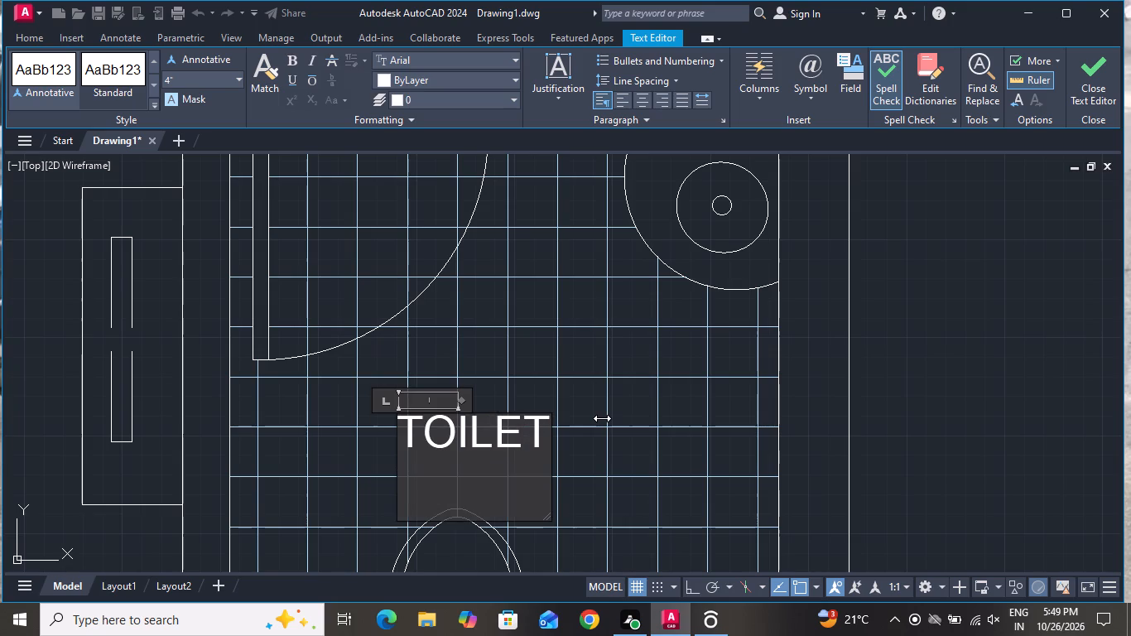
pyautogui.press('5')
pyautogui.write("'X")
pyautogui.press('9')
pyautogui.write("'7")
pyautogui.hotkey('shift', '"')
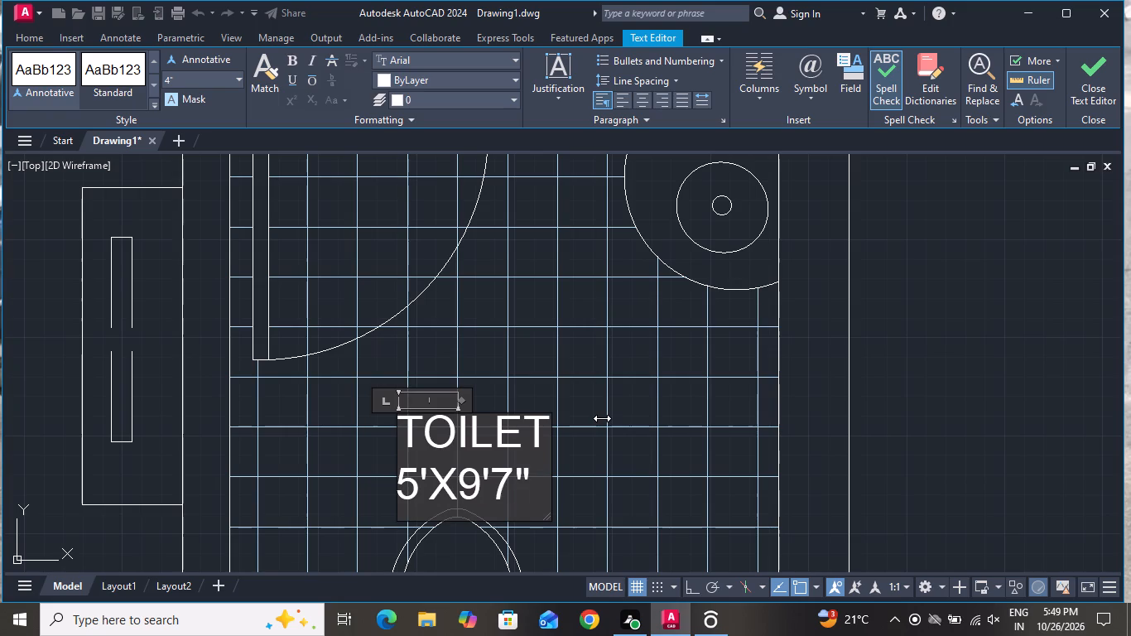
pyautogui.scroll(-2, 604, 420)
pyautogui.click(811, 377)
# Replace the BALCONY label beside the bed in the lower bedroom with MASTER BEDROOM and 14'1"X13'3" beneath.
pyautogui.scroll(-1, 707, 329)
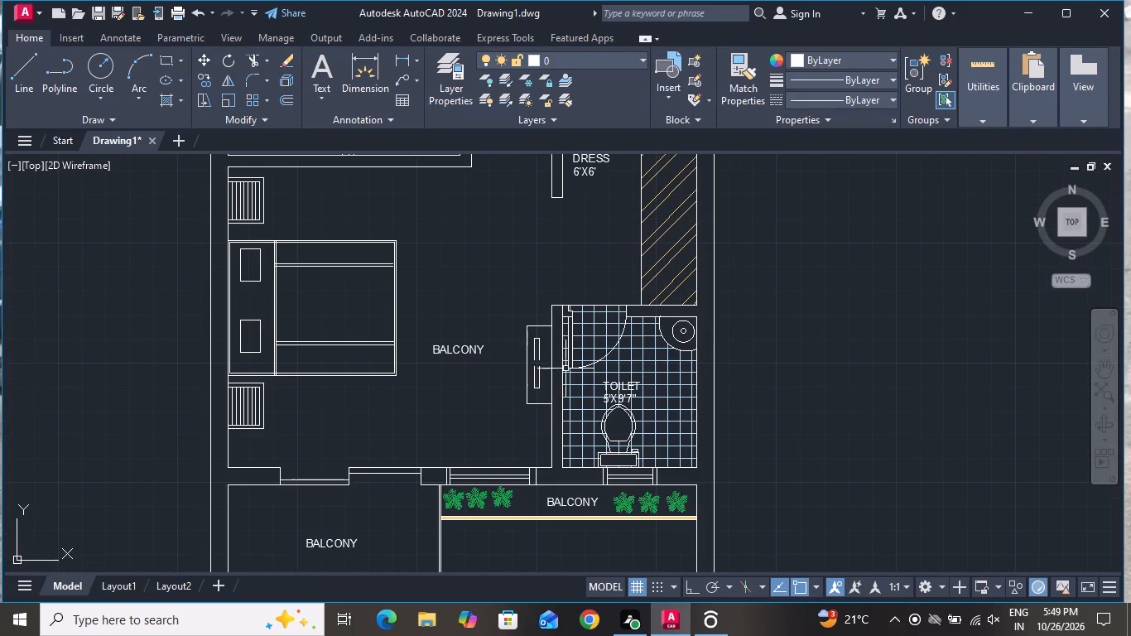
pyautogui.scroll(2, 455, 359)
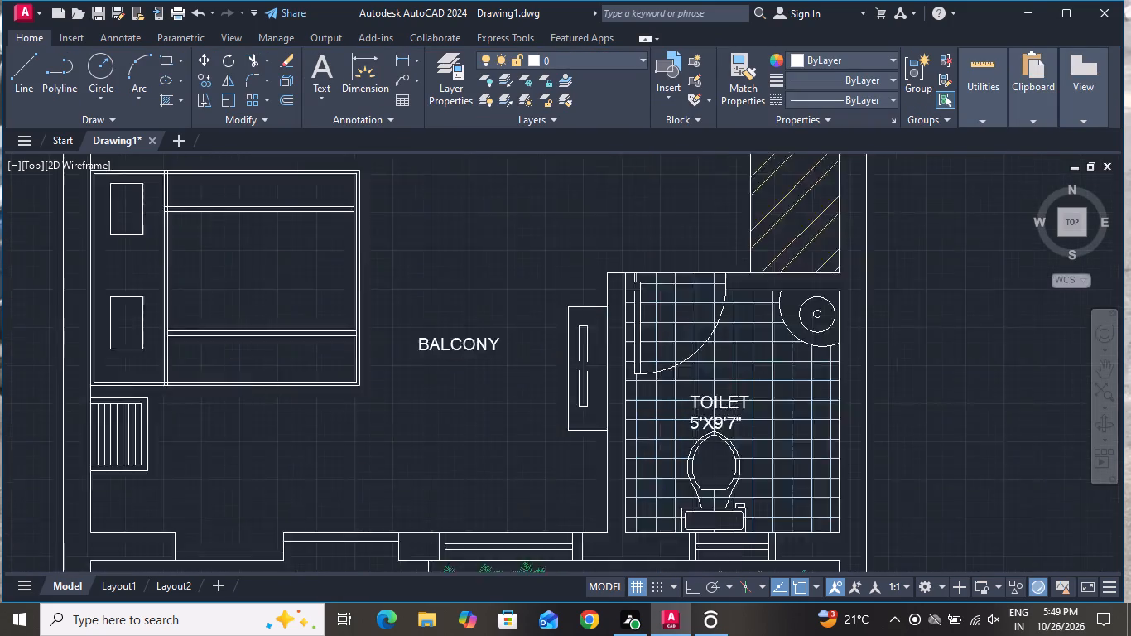
pyautogui.doubleClick(522, 325)
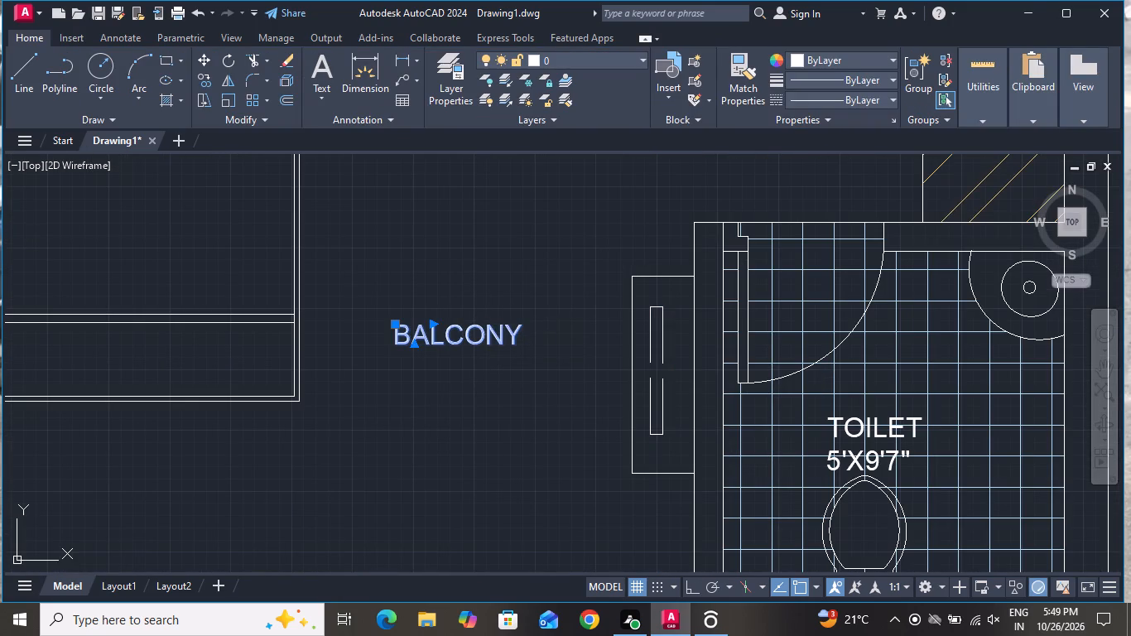
pyautogui.press('BackSpace')
pyautogui.press('BackSpace')
pyautogui.press('BackSpace')
pyautogui.press('BackSpace')
pyautogui.press('BackSpace')
pyautogui.press('BackSpace')
pyautogui.press('BackSpace')
pyautogui.press('BackSpace')
pyautogui.press('BackSpace')
pyautogui.press('BackSpace')
pyautogui.press('BackSpace')
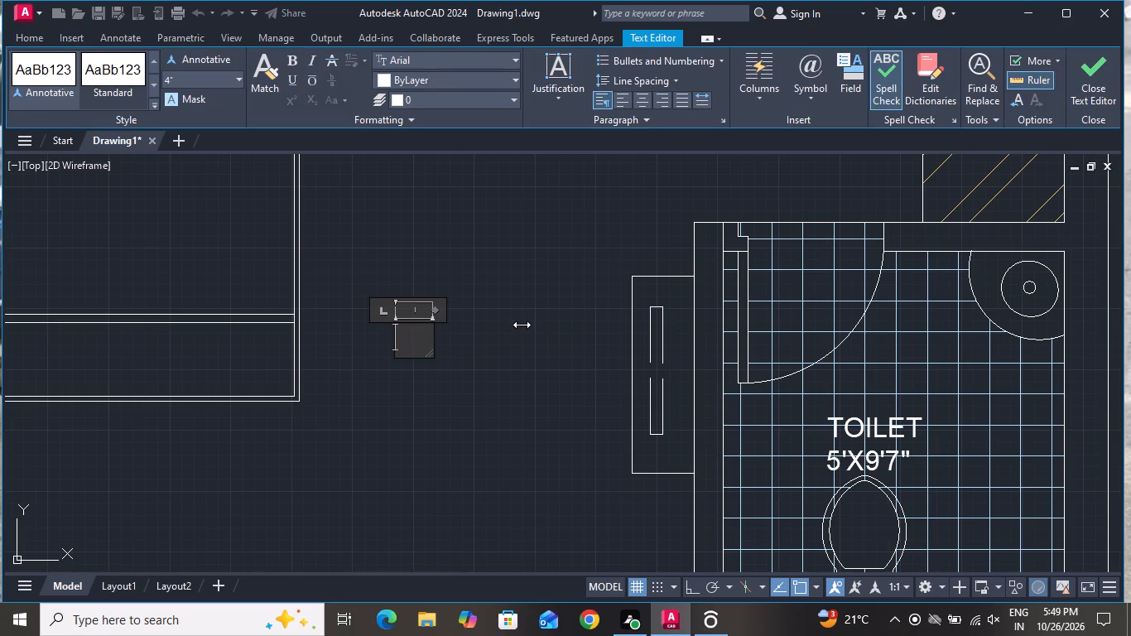
pyautogui.write('MASTER BEDR')
pyautogui.write('OO')
pyautogui.press('m')
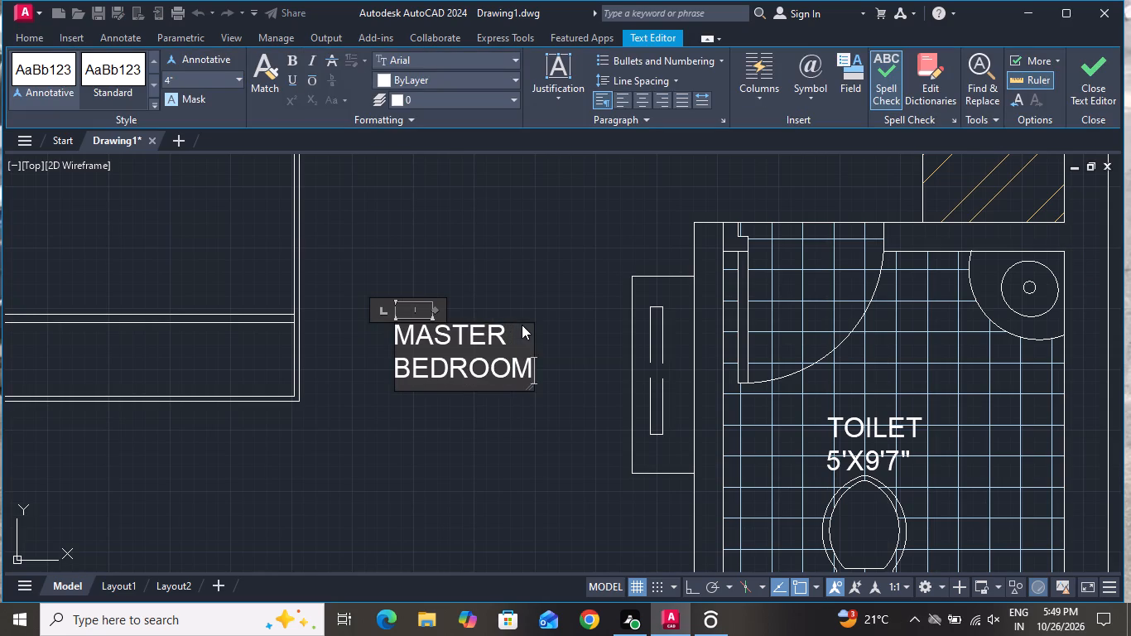
pyautogui.press('Return')
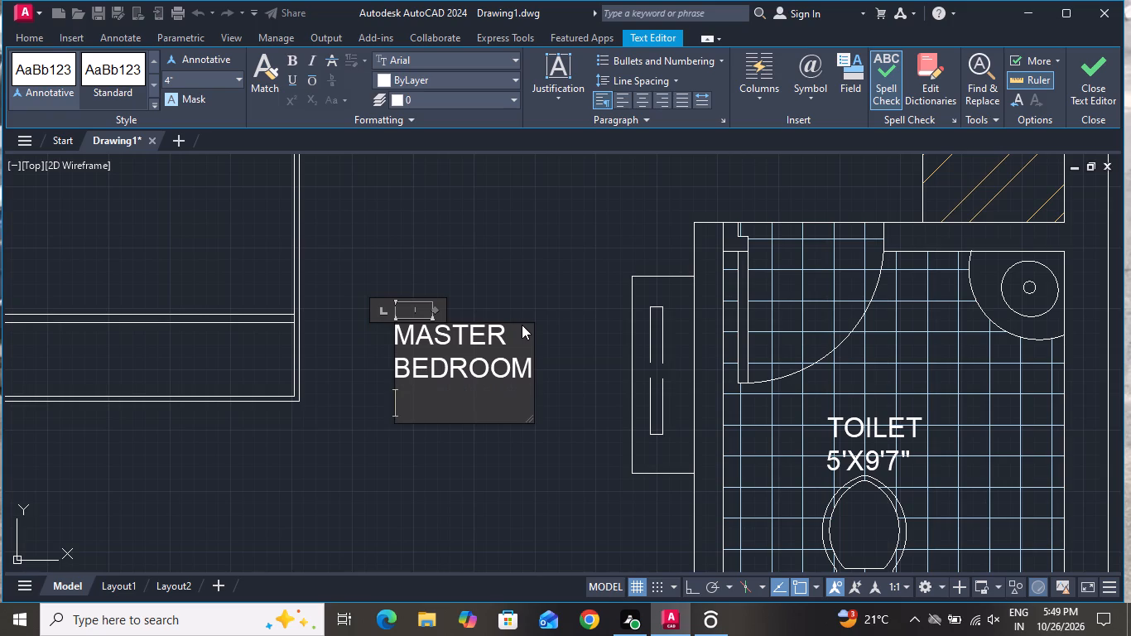
pyautogui.write('14')
pyautogui.press("'")
pyautogui.press('1')
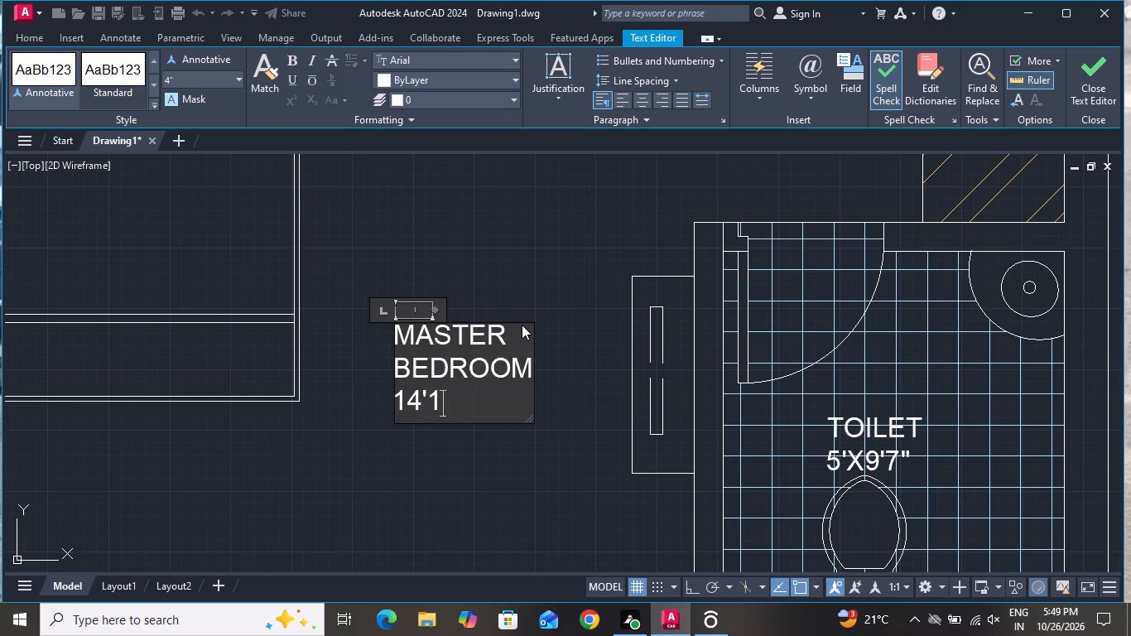
pyautogui.hotkey('shift', '"')
pyautogui.press('x')
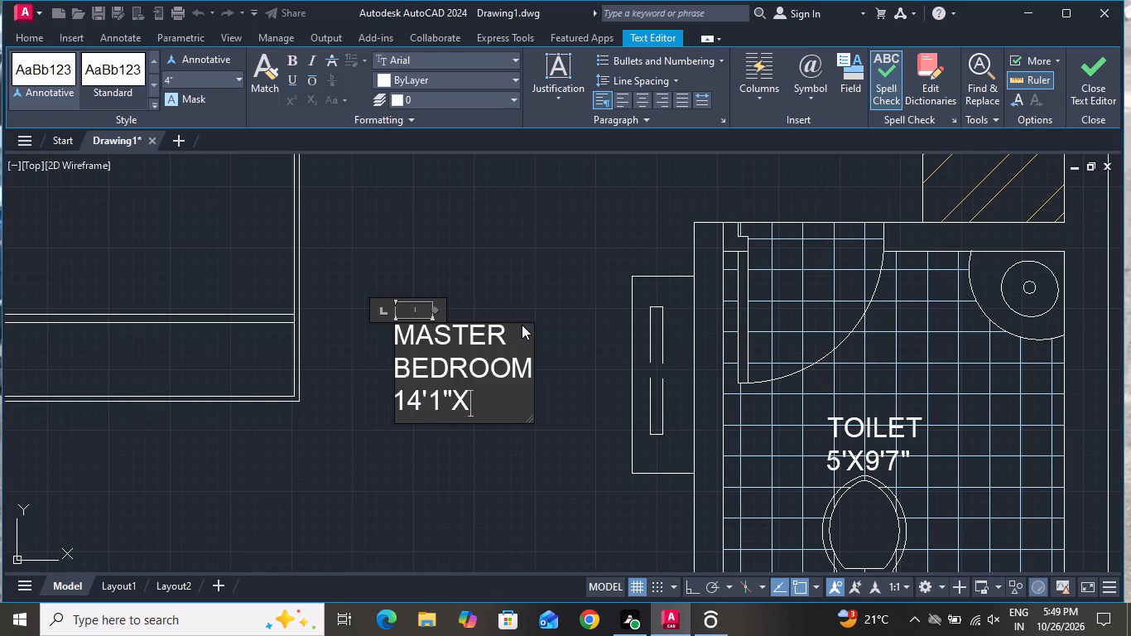
pyautogui.write('13')
pyautogui.press("'")
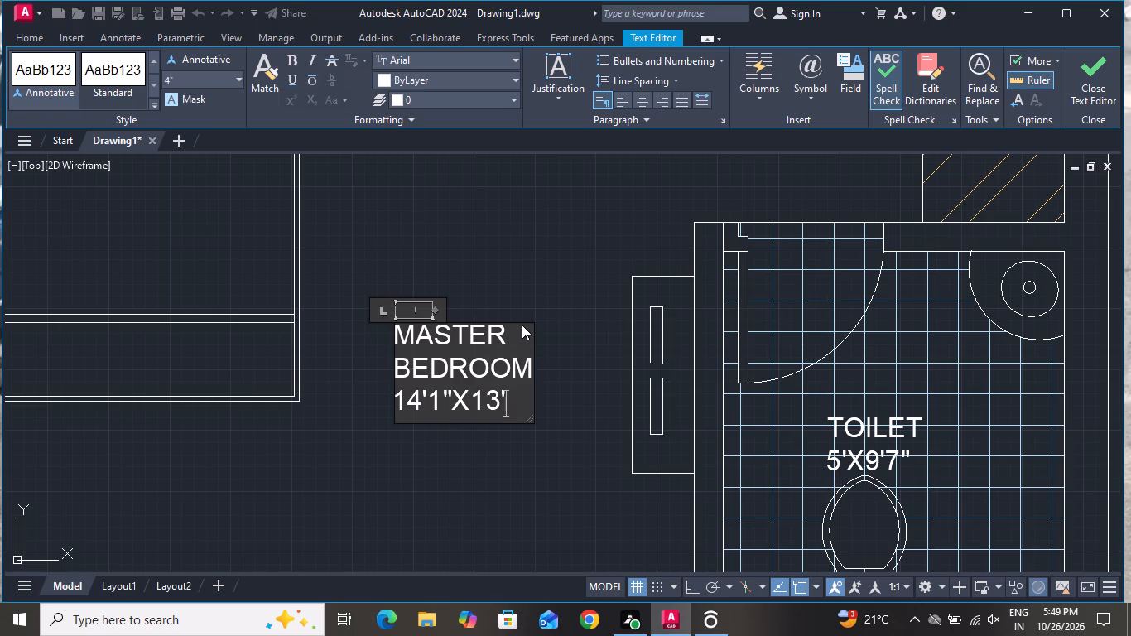
pyautogui.press('3')
pyautogui.hotkey('shift', '"')
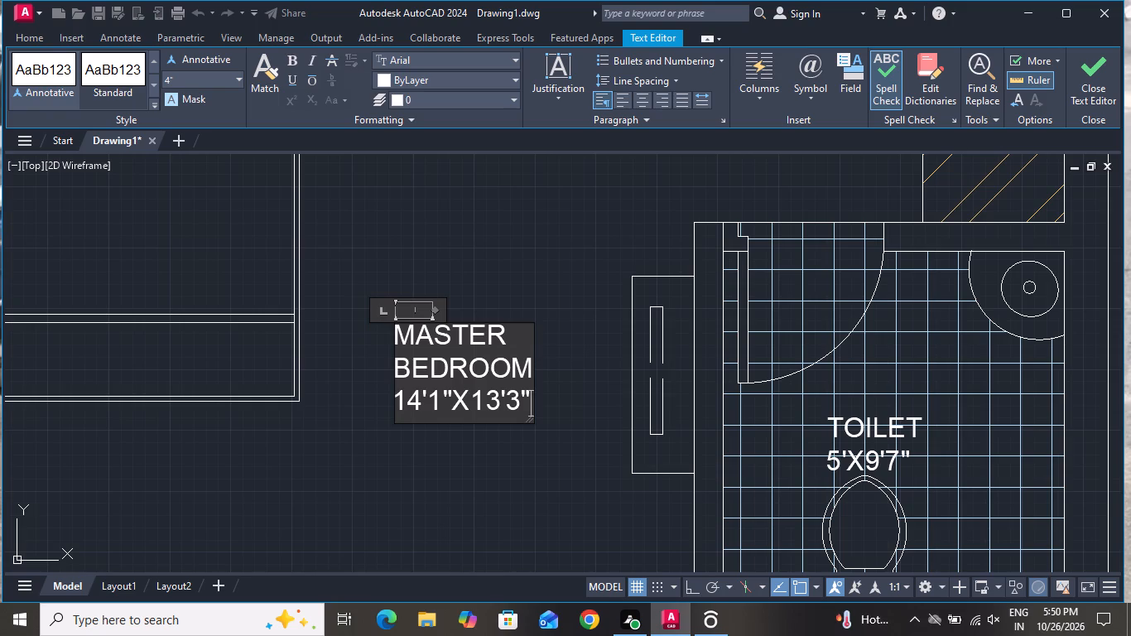
# Widen the text frame of the lower master bedroom label so the room name fits on a single line.
pyautogui.moveTo(533, 340); pyautogui.dragTo(661, 322)
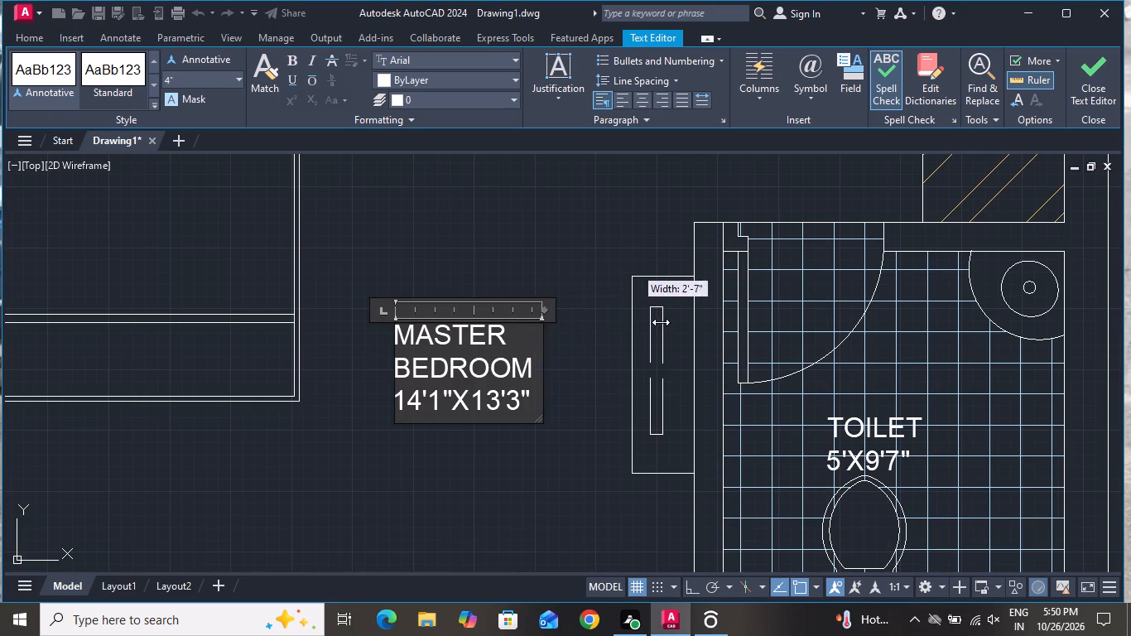
pyautogui.moveTo(661, 322); pyautogui.dragTo(782, 287)
pyautogui.click(524, 446)
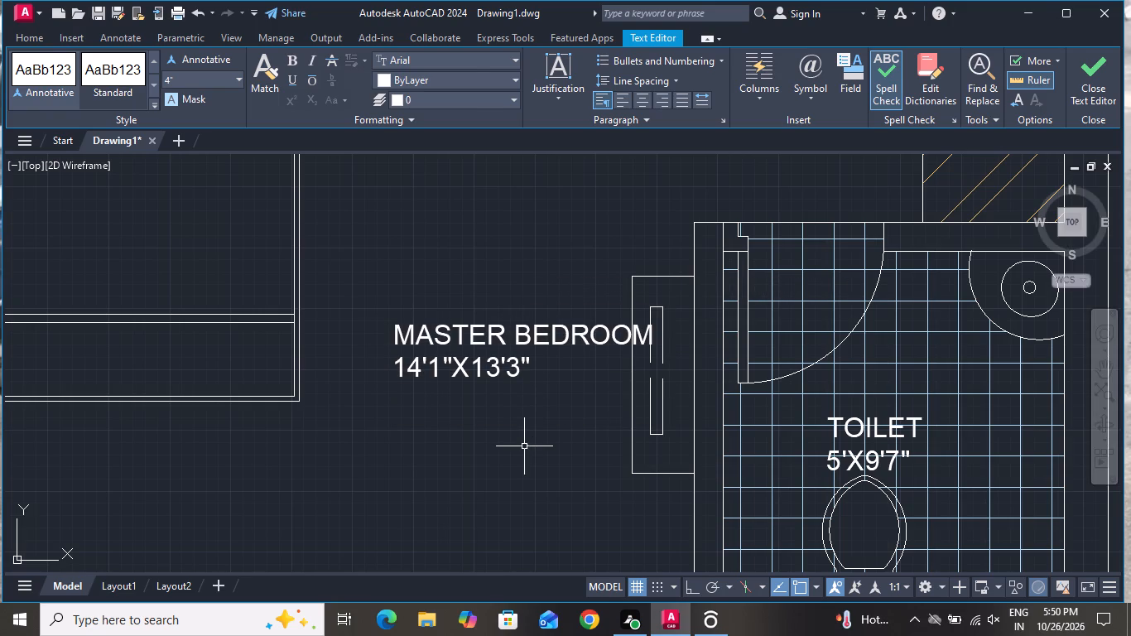
# Move the lower MASTER BEDROOM label off the unit on the toilet wall and over the foot of the bed.
pyautogui.click(470, 340)
pyautogui.click(205, 58)
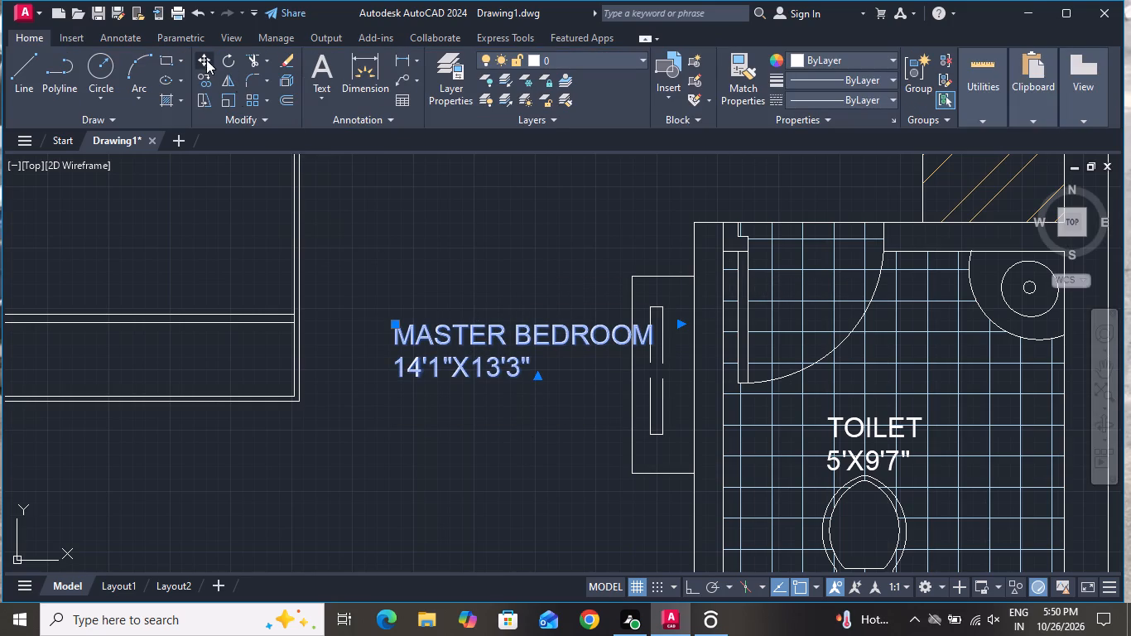
pyautogui.click(468, 329)
pyautogui.scroll(-3, 408, 436)
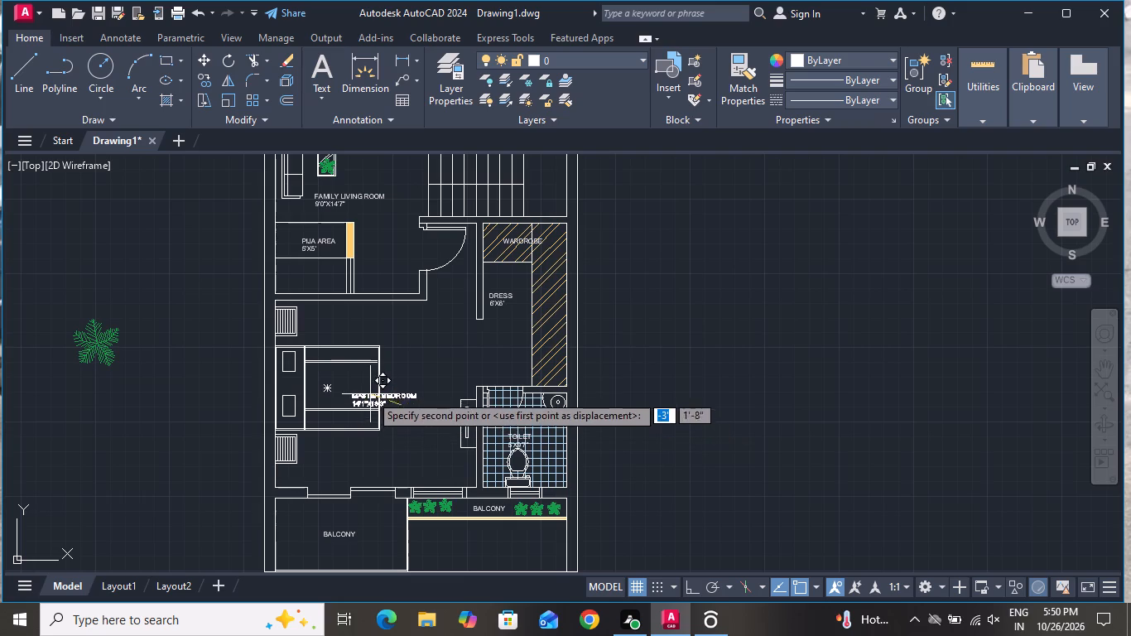
pyautogui.click(369, 381)
# Replace the BALCONY label between the plants in the strip below the toilet with GARDEN AREA.
pyautogui.scroll(-2, 391, 380)
pyautogui.scroll(2, 415, 441)
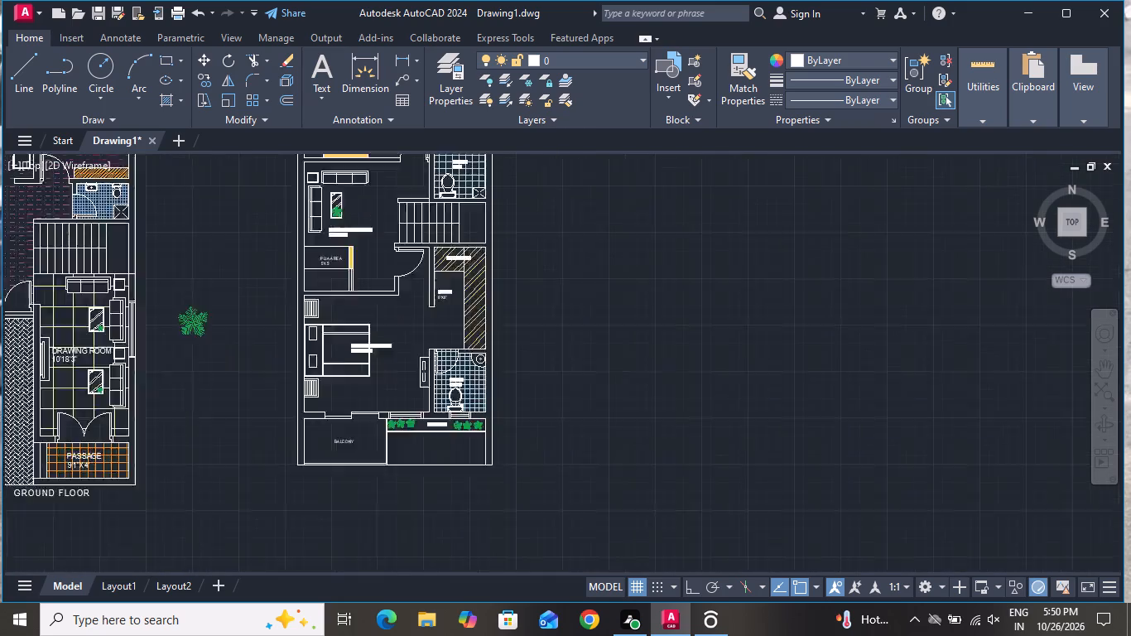
pyautogui.scroll(3, 315, 441)
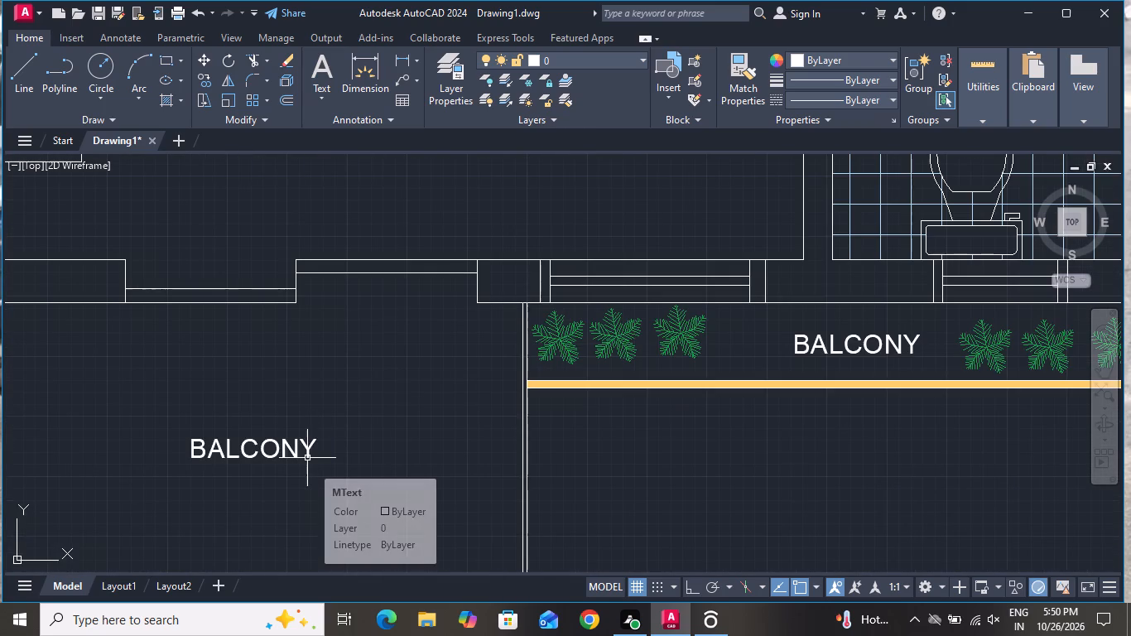
pyautogui.scroll(-1, 307, 458)
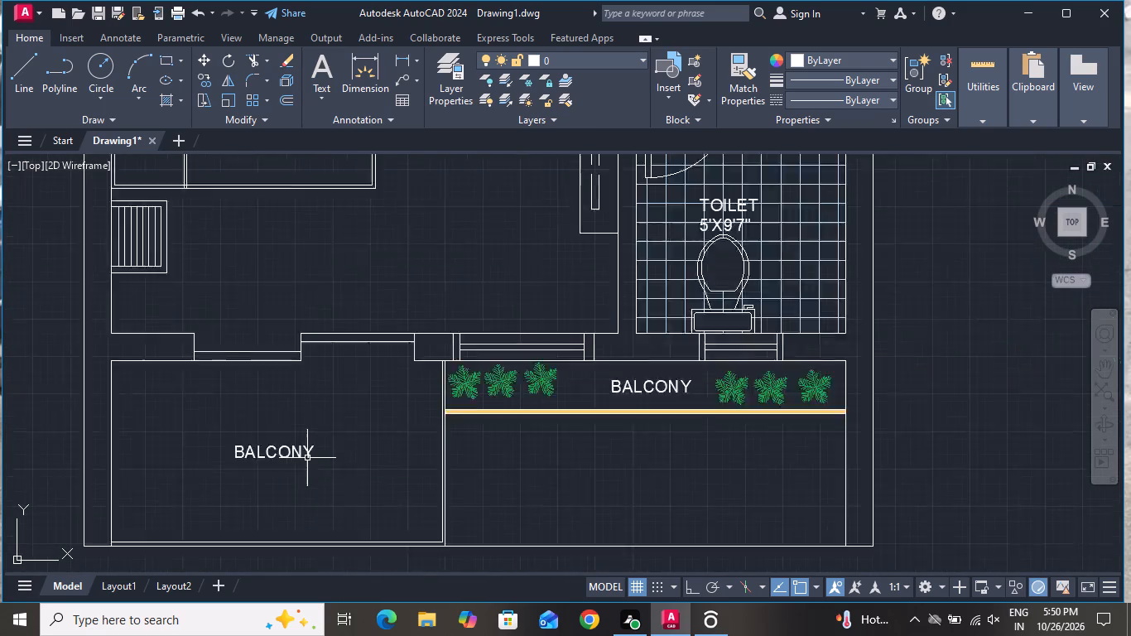
pyautogui.scroll(-1, 307, 458)
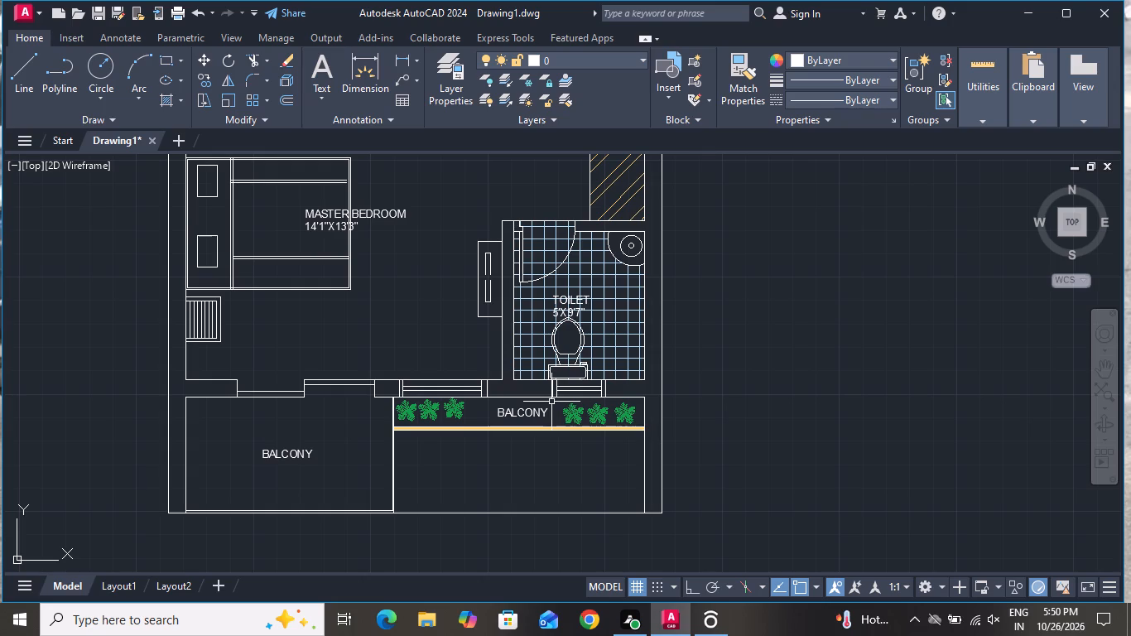
pyautogui.scroll(3, 520, 403)
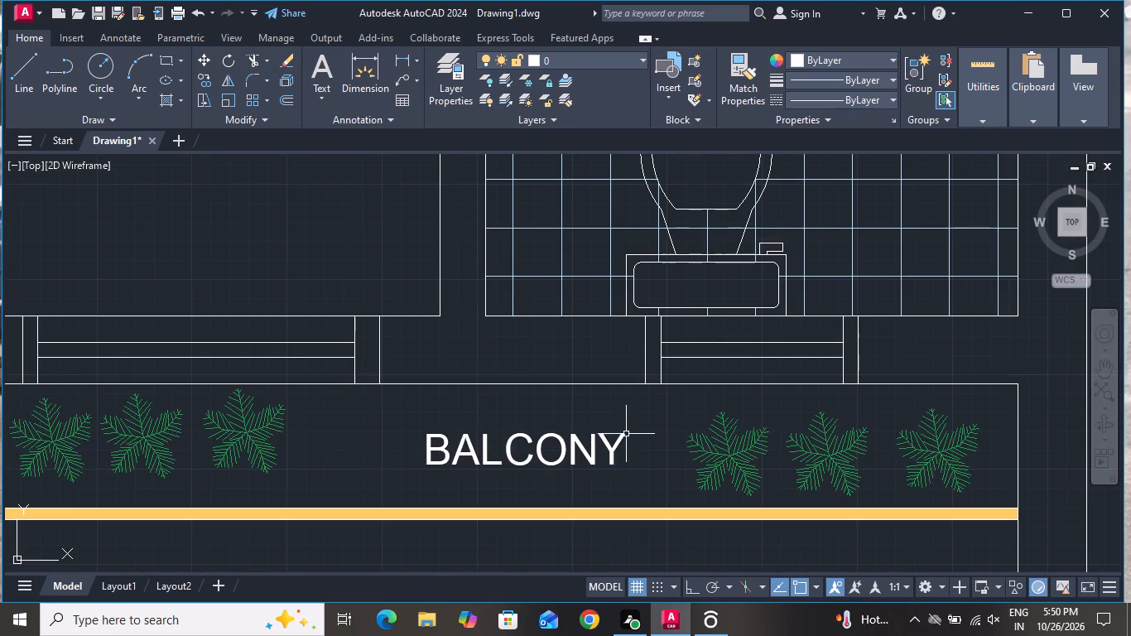
pyautogui.doubleClick(626, 434)
pyautogui.doubleClick(622, 432)
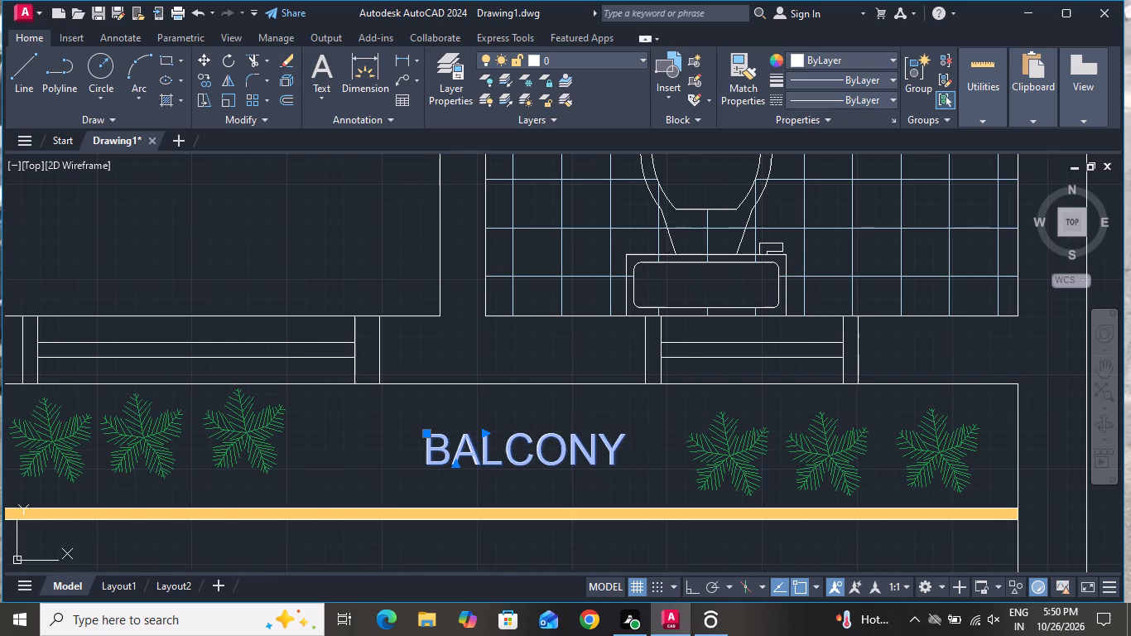
pyautogui.press('BackSpace')
pyautogui.press('BackSpace')
pyautogui.press('BackSpace')
pyautogui.press('BackSpace')
pyautogui.press('BackSpace')
pyautogui.press('BackSpace')
pyautogui.press('BackSpace')
pyautogui.press('BackSpace')
pyautogui.press('BackSpace')
pyautogui.press('BackSpace')
pyautogui.press('BackSpace')
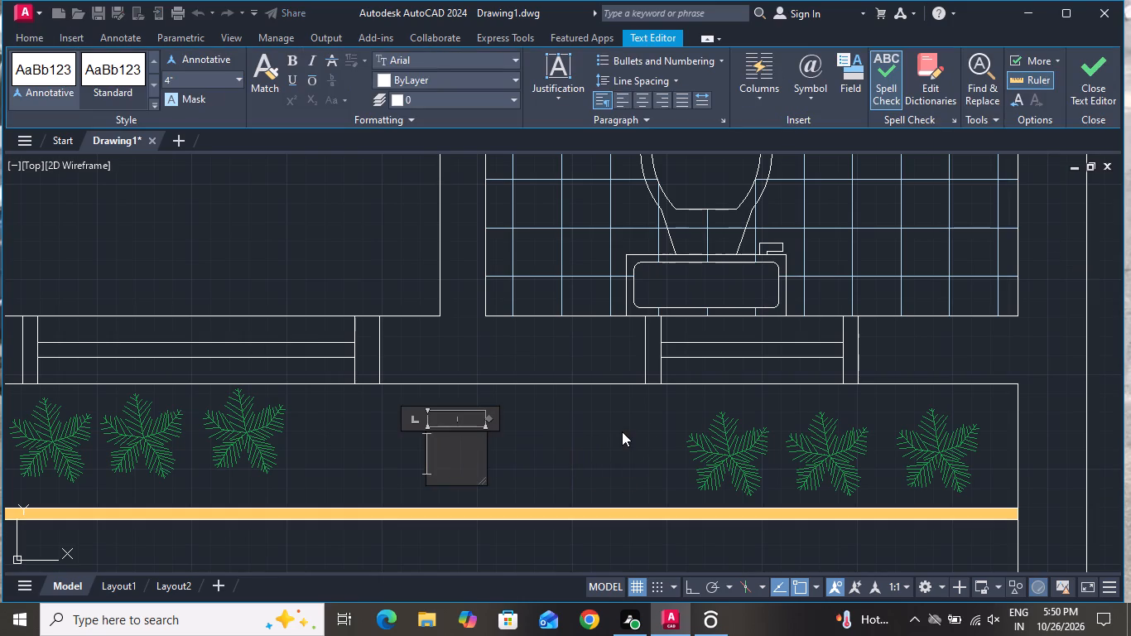
pyautogui.write('GARDEN')
pyautogui.press('space')
pyautogui.write('AREA')
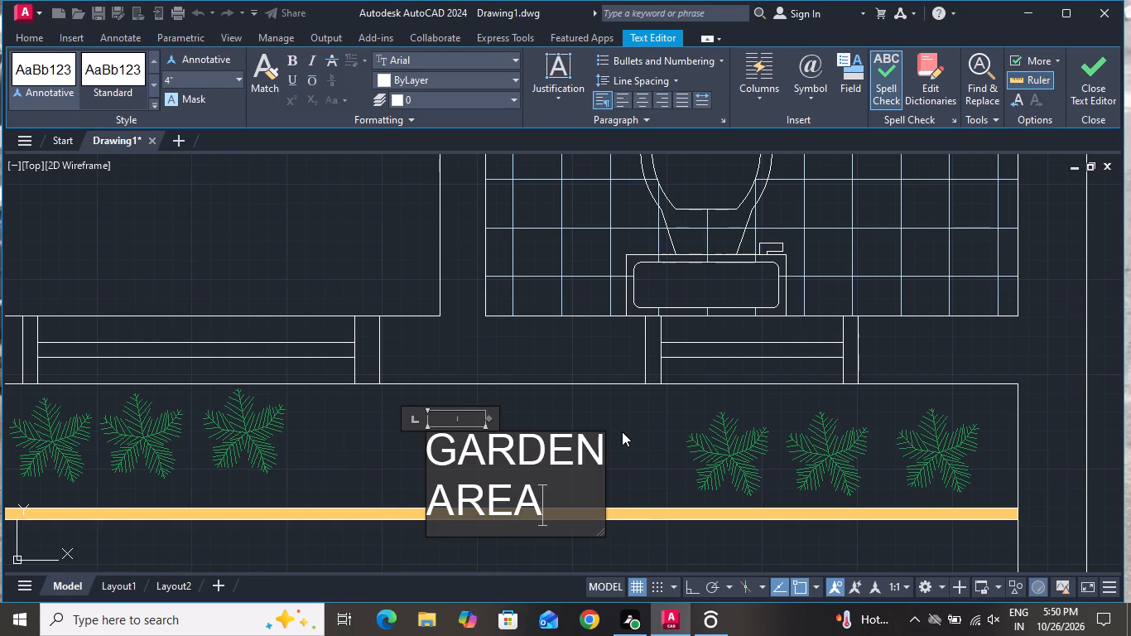
# Widen the text frame of the garden area label so GARDEN AREA fits on a single line.
pyautogui.moveTo(604, 472); pyautogui.dragTo(717, 446)
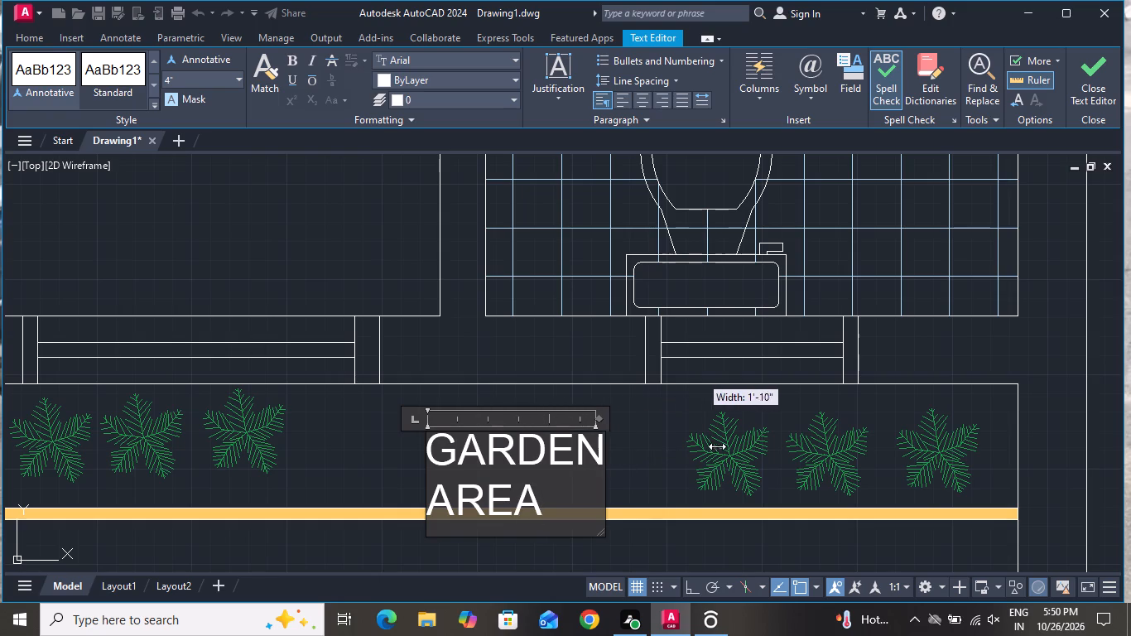
pyautogui.moveTo(717, 446); pyautogui.dragTo(887, 407)
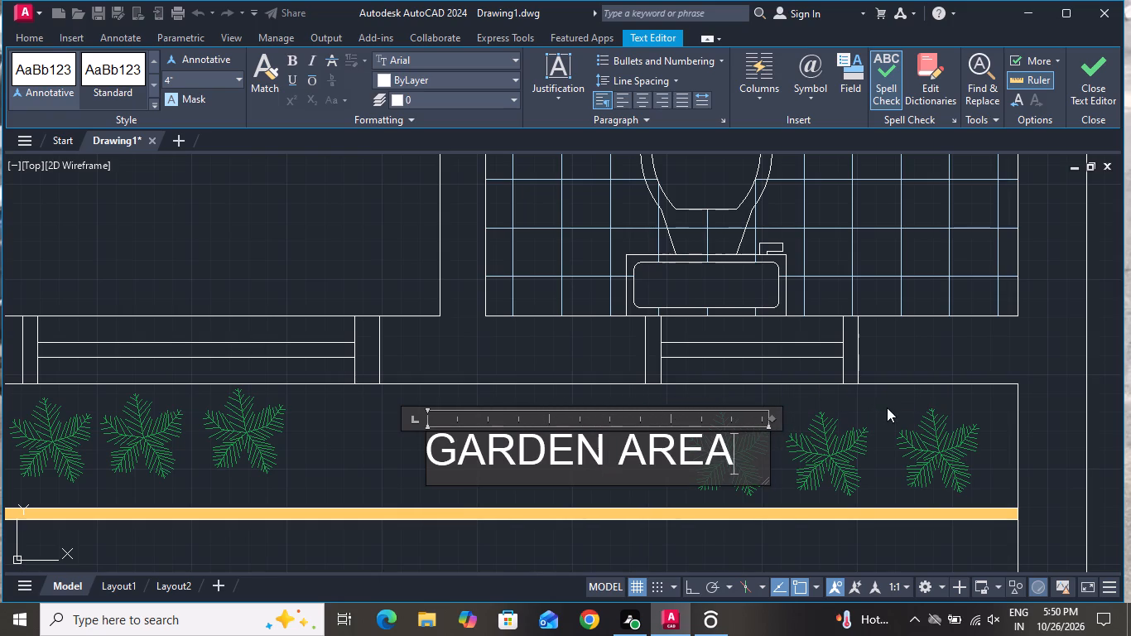
pyautogui.click(295, 448)
# Move the GARDEN AREA label off the plant and into the gap between the two plant groups.
pyautogui.click(526, 442)
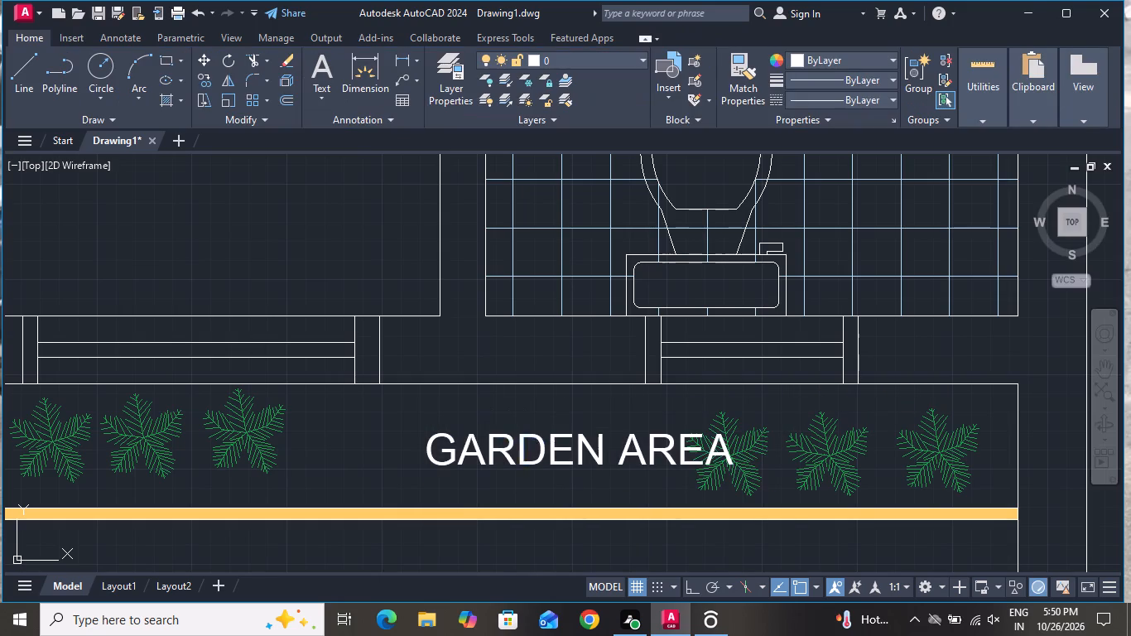
pyautogui.click(200, 55)
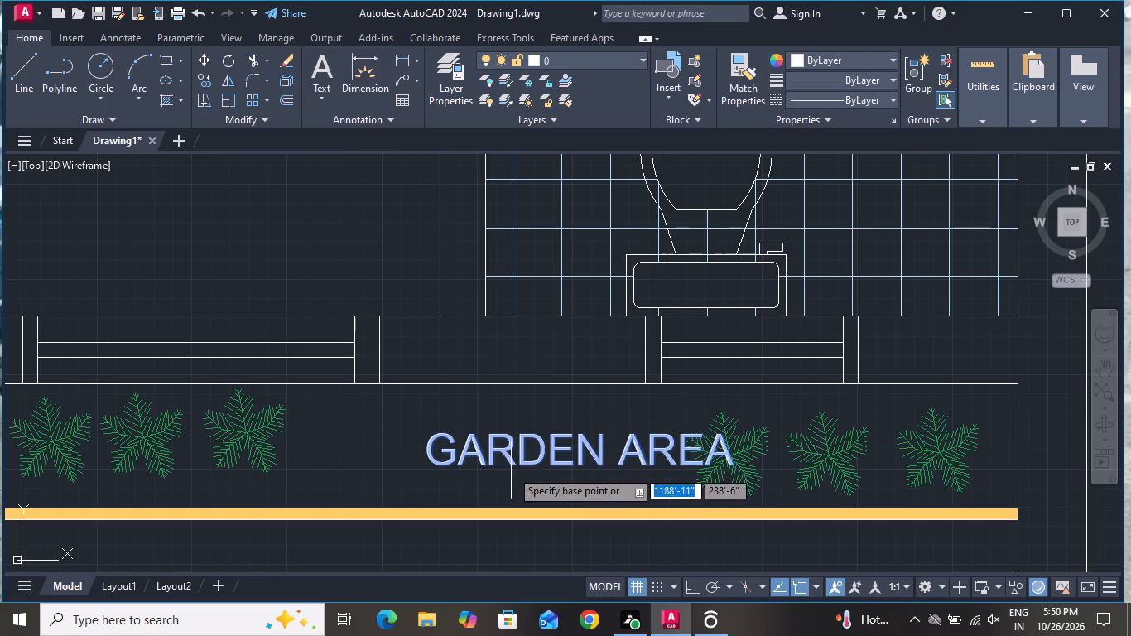
pyautogui.click(522, 445)
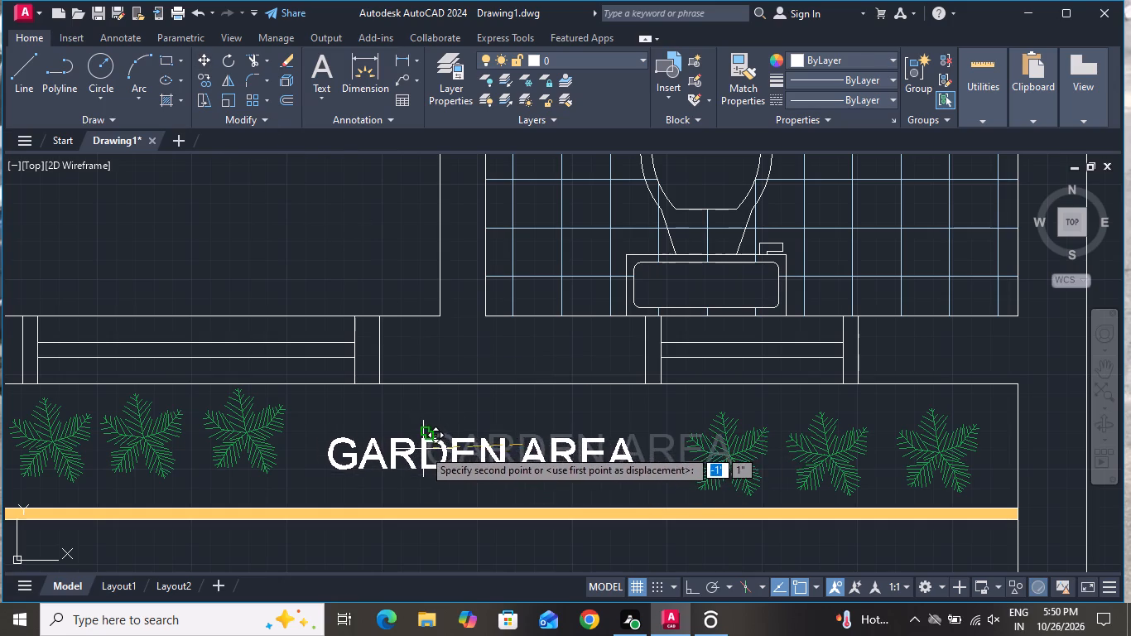
pyautogui.click(423, 449)
# Start a SOLID hatch and fill the outer and internal walls of the plan beside the ground floor plan.
pyautogui.scroll(-5, 509, 465)
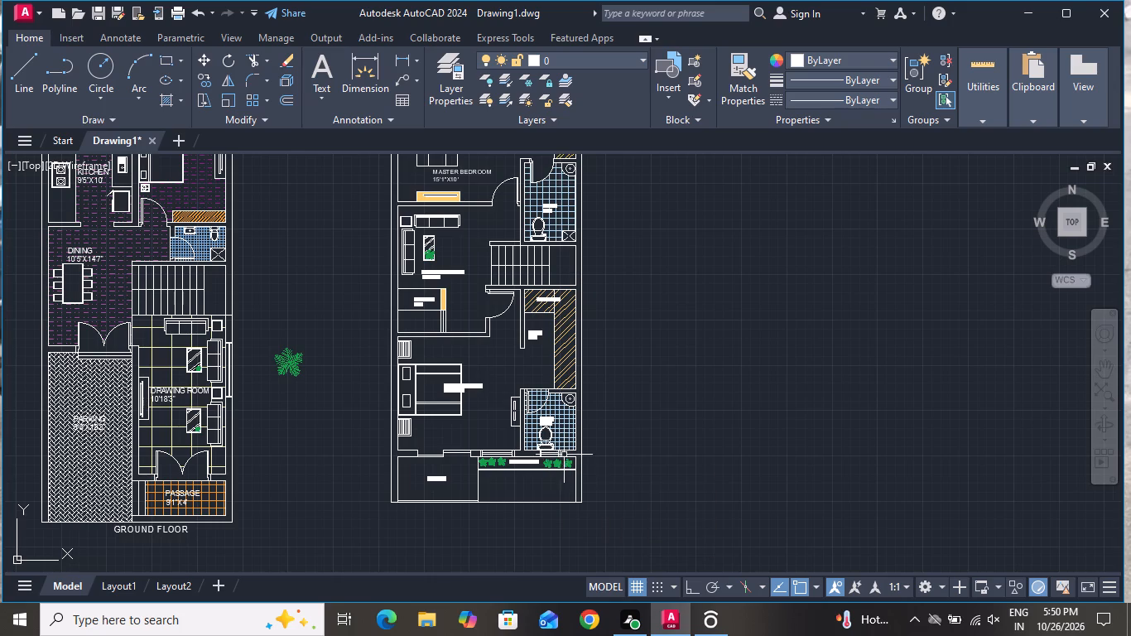
pyautogui.scroll(-1, 575, 479)
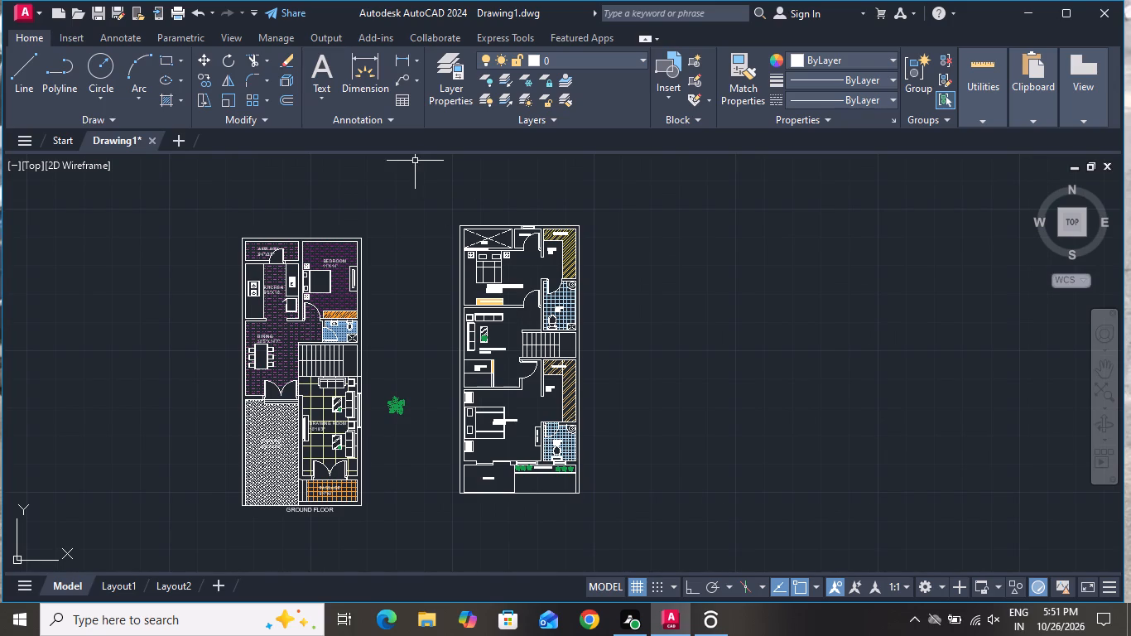
pyautogui.click(175, 99)
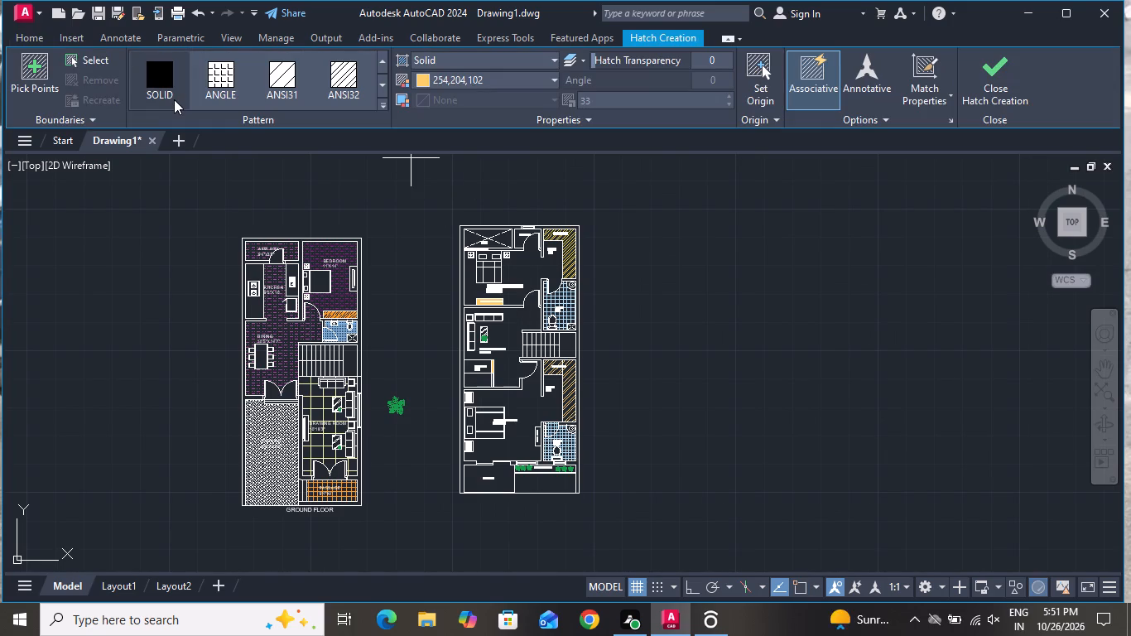
pyautogui.click(171, 75)
pyautogui.scroll(3, 540, 236)
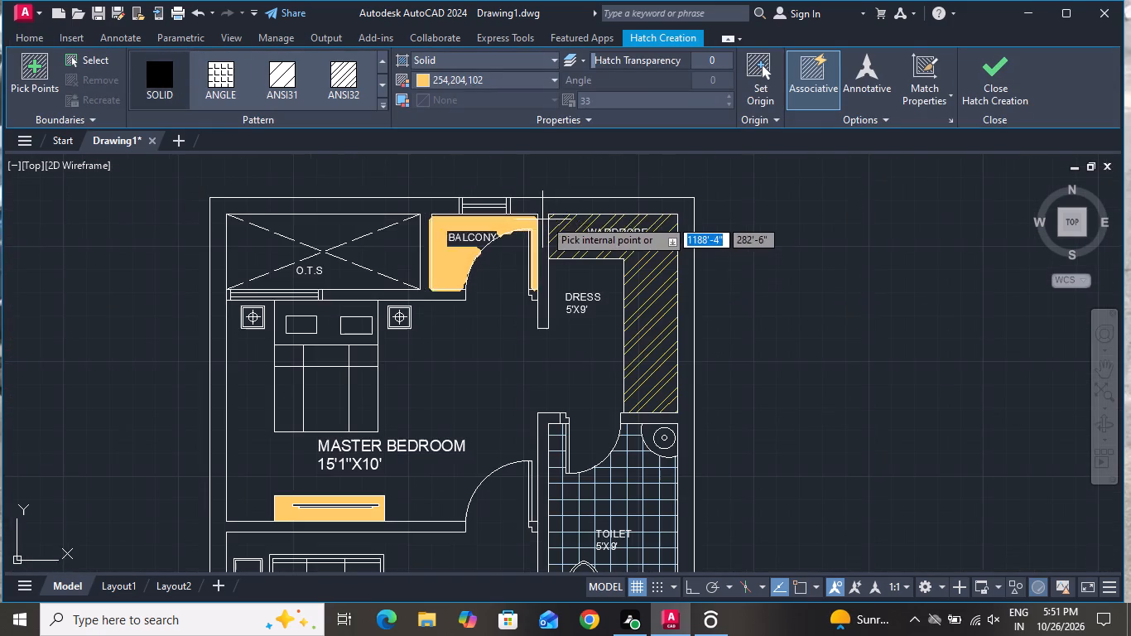
pyautogui.click(592, 200)
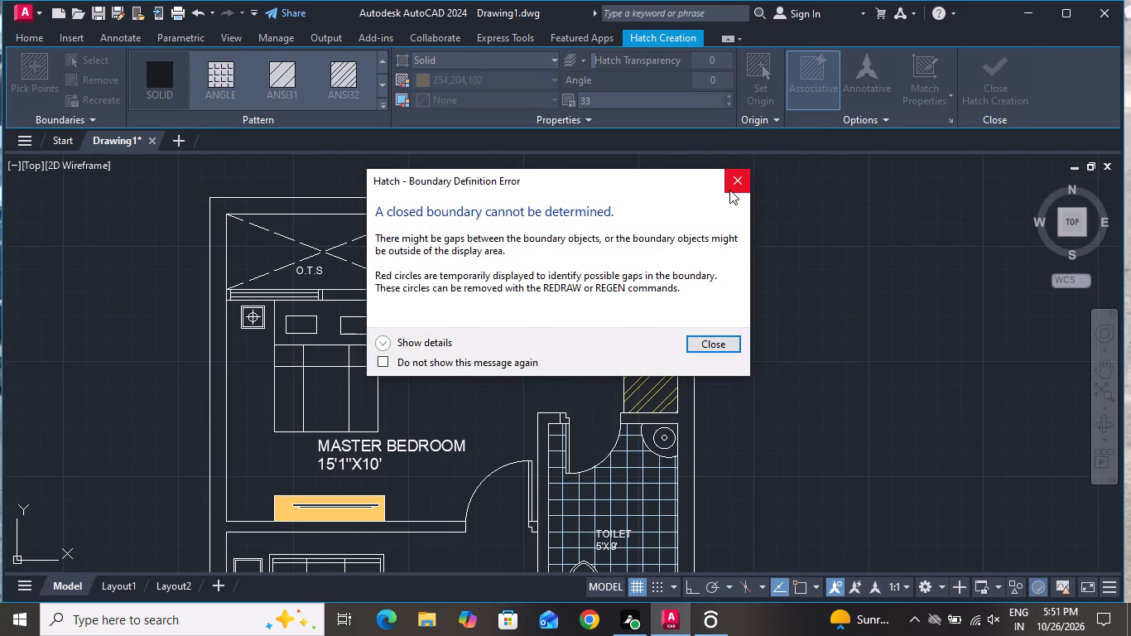
pyautogui.click(734, 186)
pyautogui.scroll(-1, 594, 200)
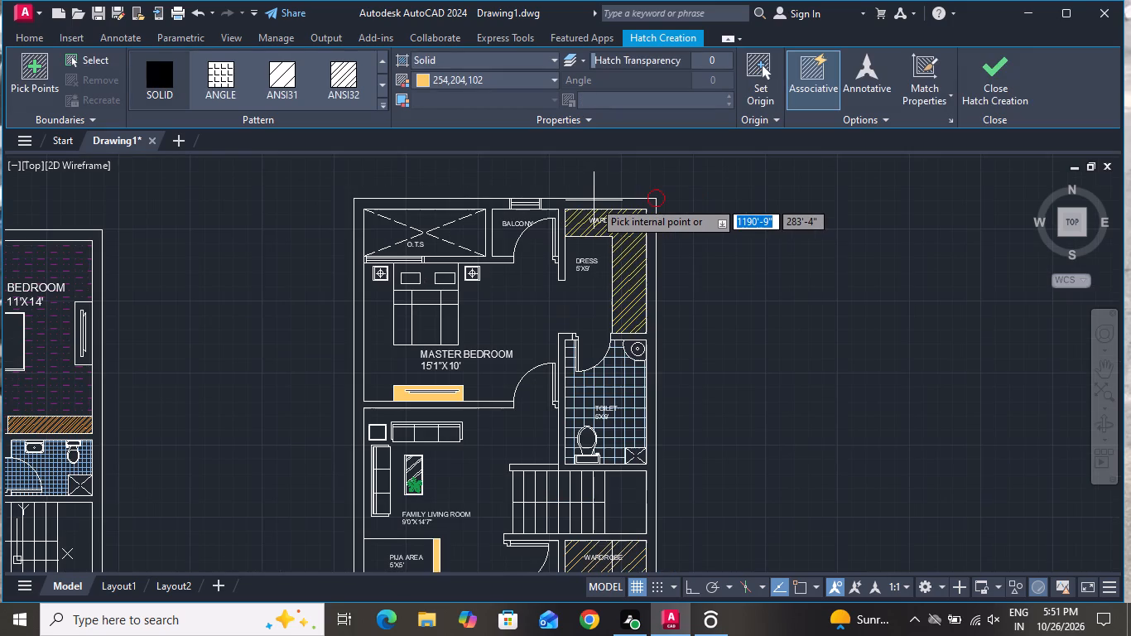
pyautogui.click(594, 200)
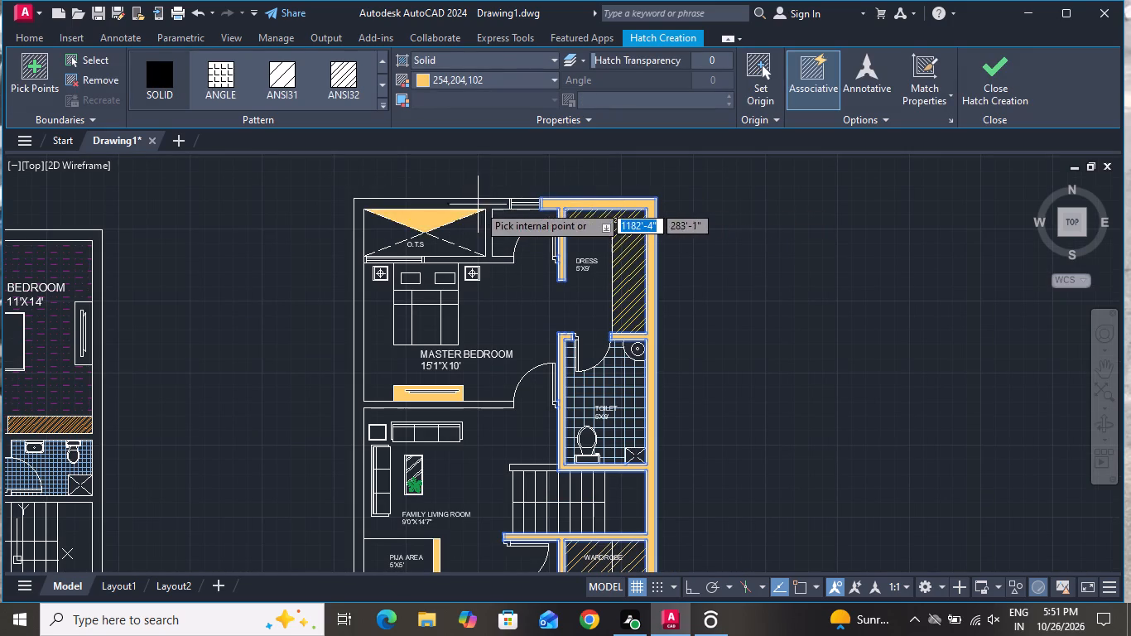
pyautogui.click(479, 196)
pyautogui.click(724, 201)
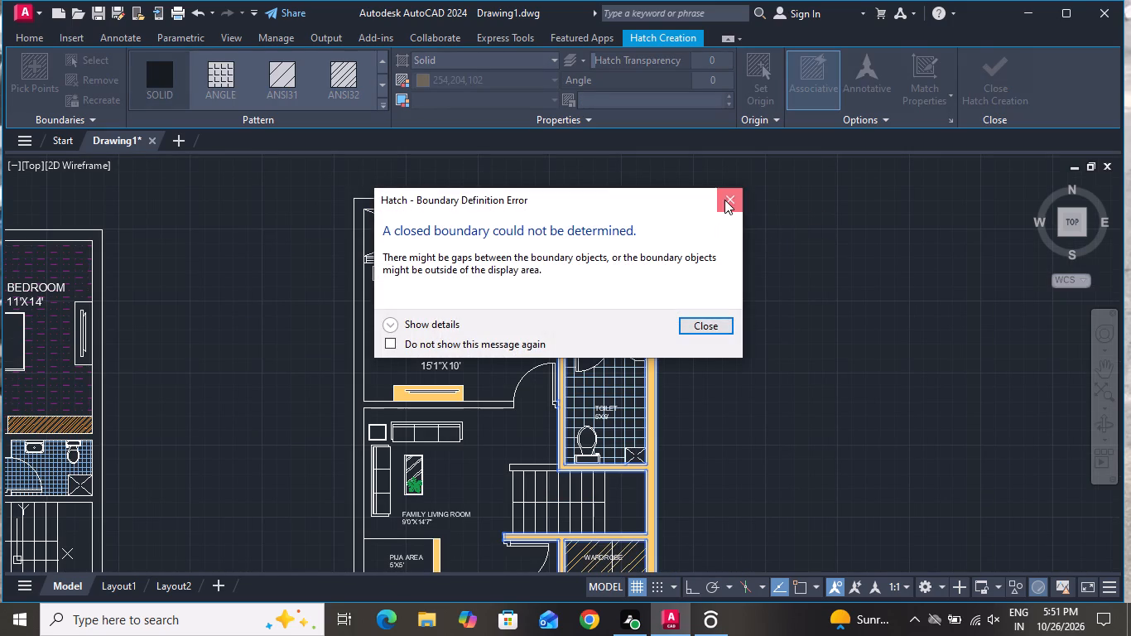
pyautogui.scroll(-1, 569, 253)
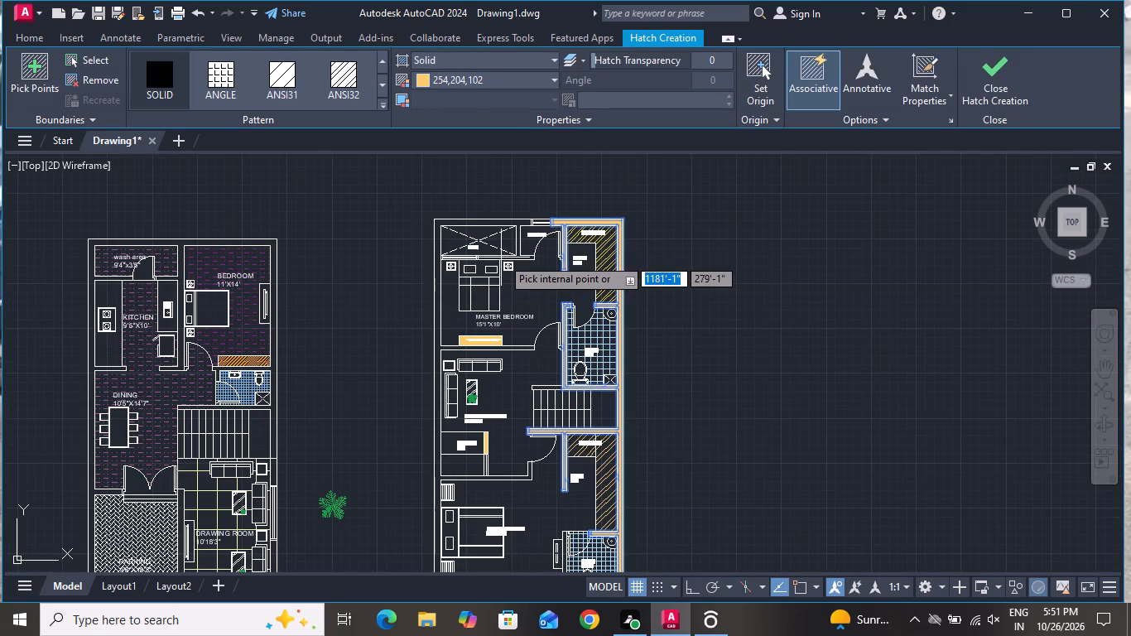
pyautogui.click(502, 256)
pyautogui.click(688, 224)
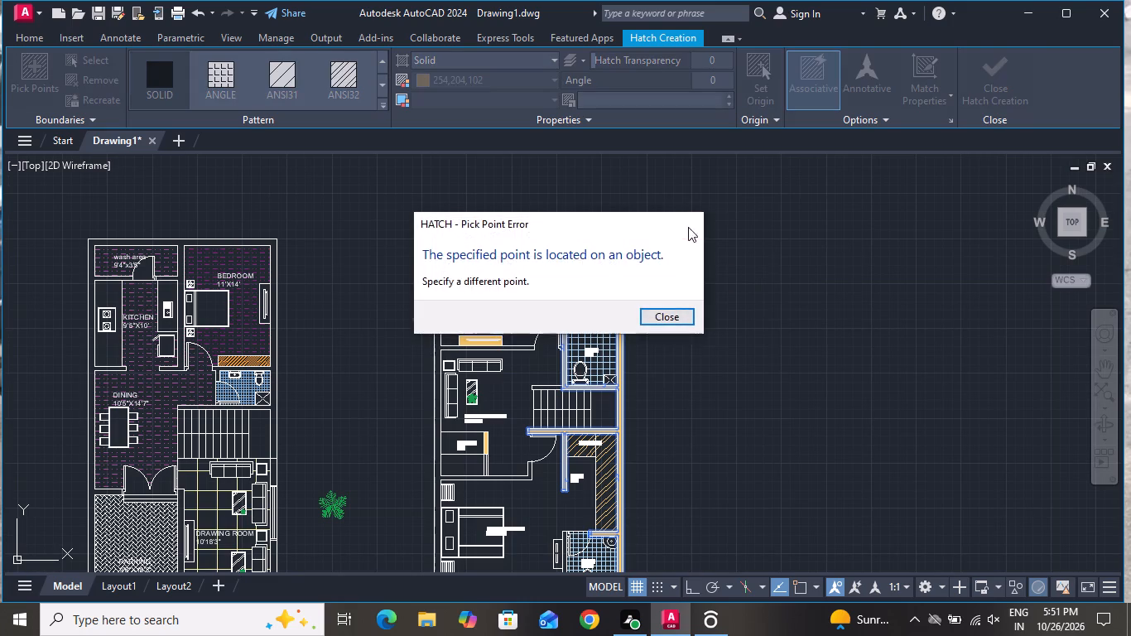
pyautogui.scroll(2, 493, 257)
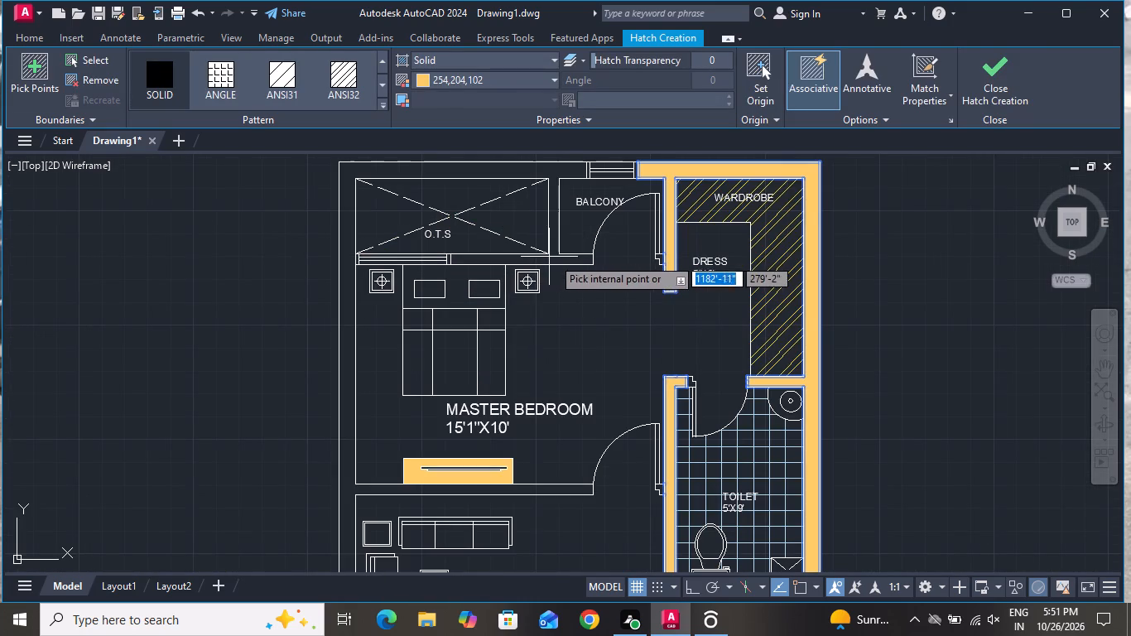
pyautogui.click(555, 258)
# Add the wall around the lower toilet and the short wall piece between the balcony opening and the garden-side window to the solid hatch.
pyautogui.scroll(-1, 556, 257)
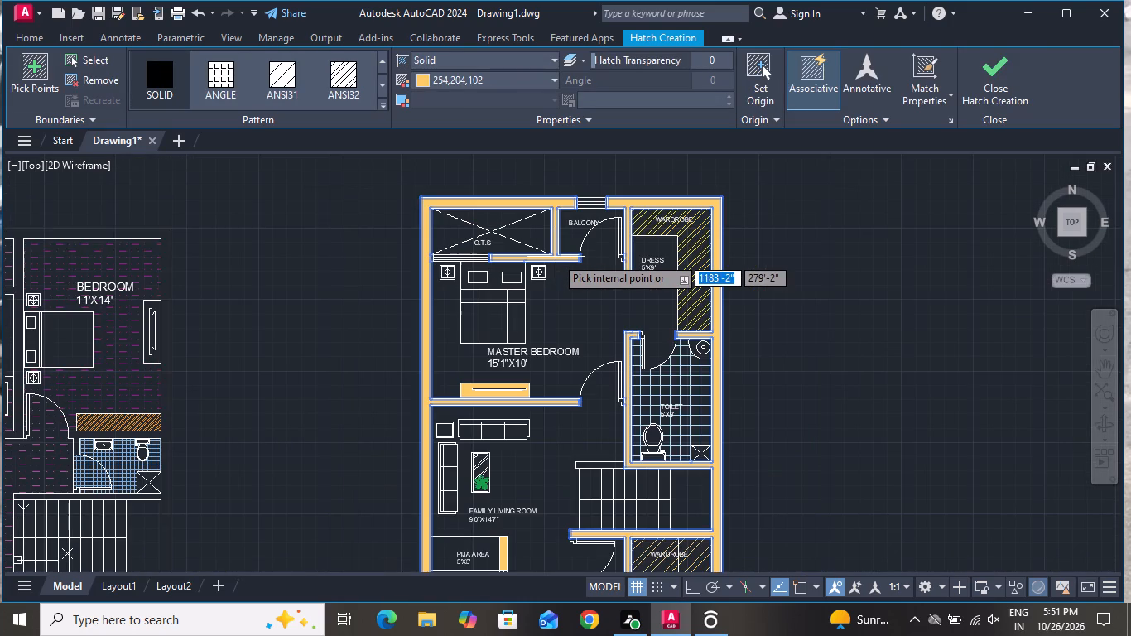
pyautogui.scroll(-2, 556, 257)
pyautogui.scroll(2, 545, 496)
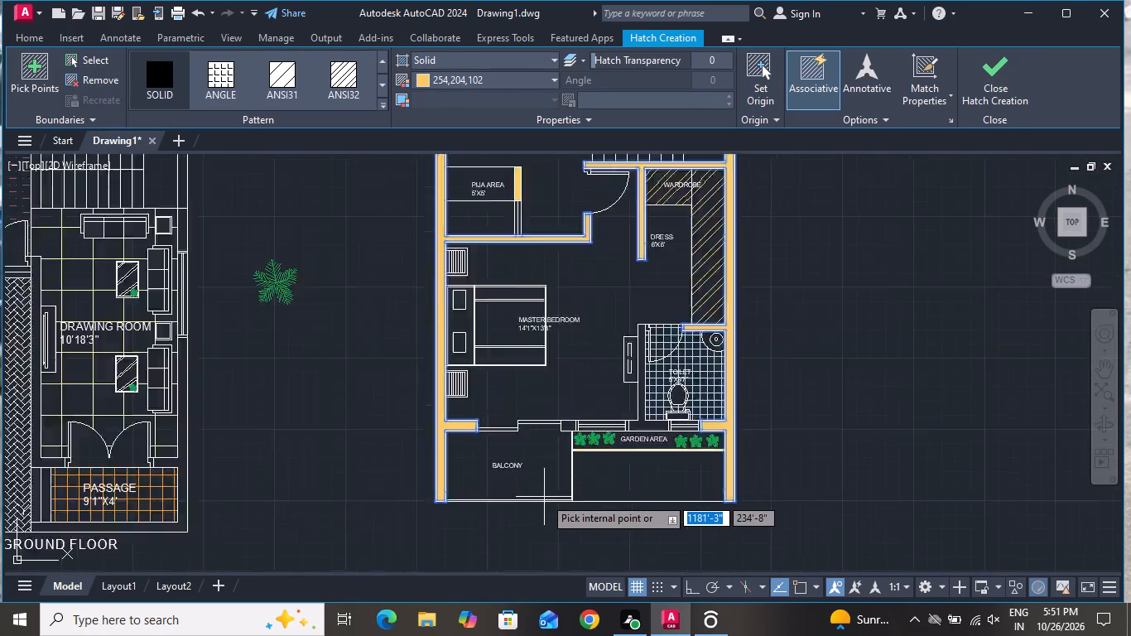
pyautogui.scroll(1, 544, 497)
pyautogui.click(703, 384)
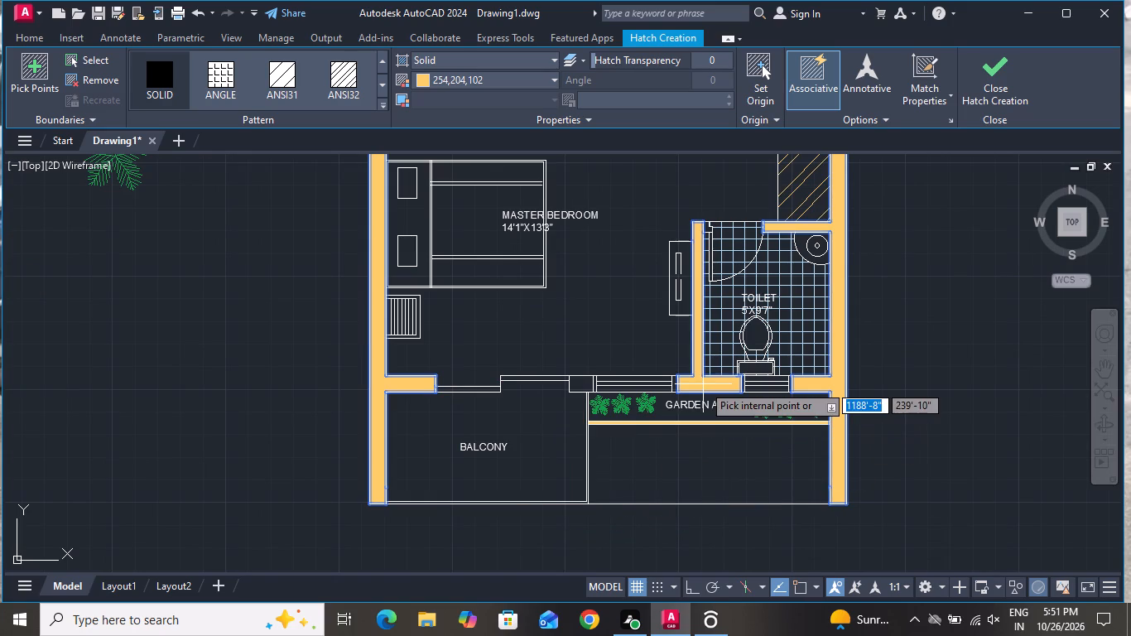
pyautogui.click(588, 379)
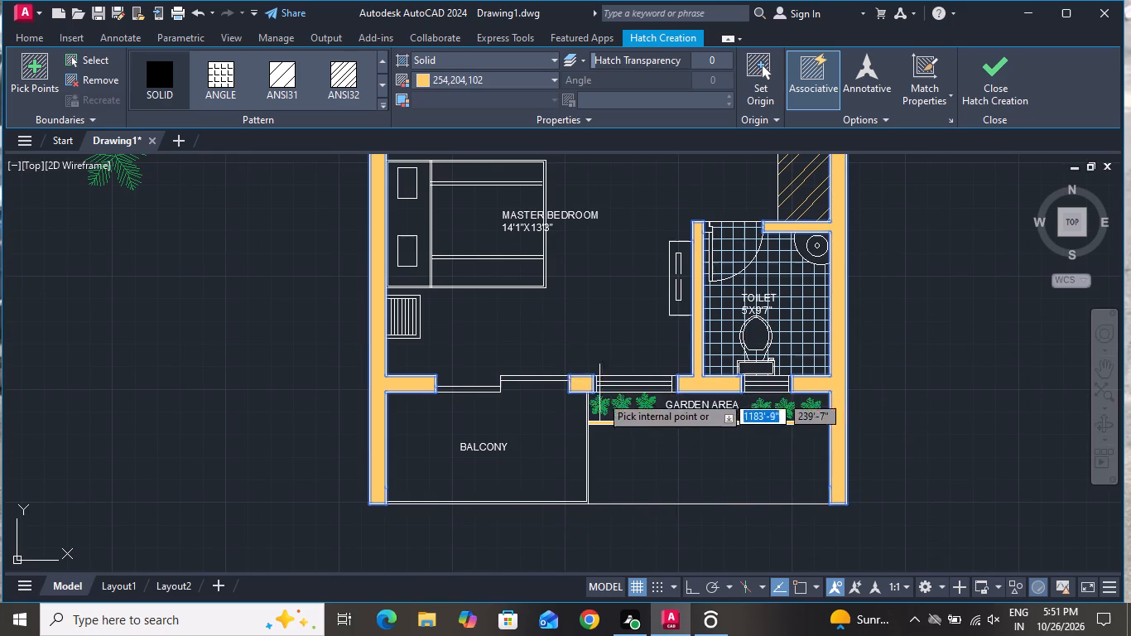
# Add the ground floor plan's outer walls and the walls around the wash area, kitchen and bedroom to the solid hatch.
pyautogui.scroll(-2, 619, 435)
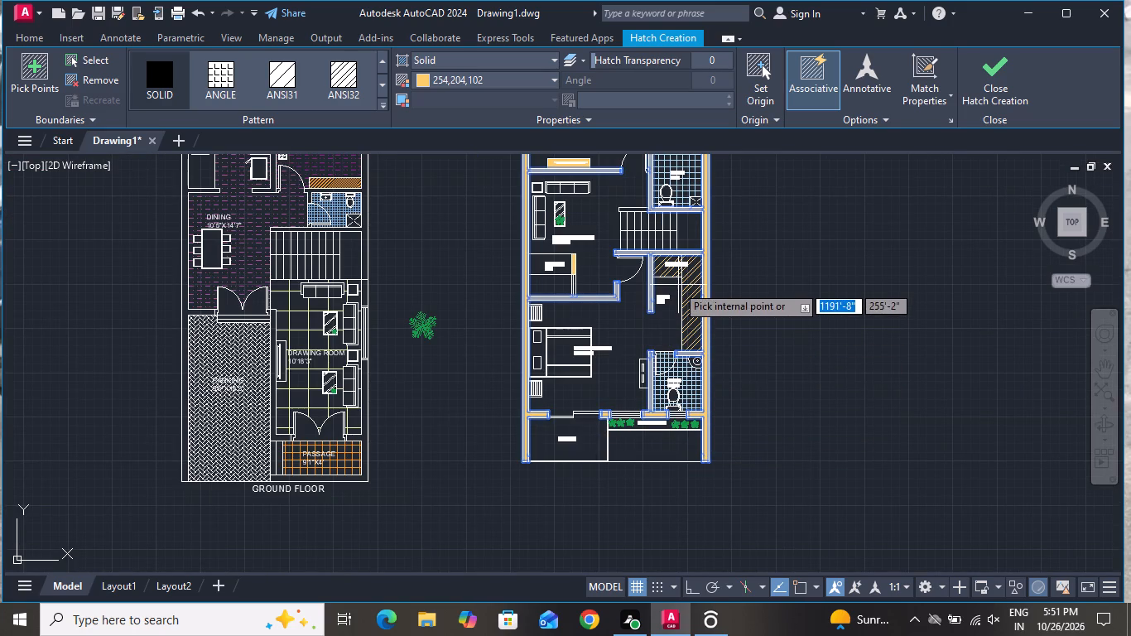
pyautogui.scroll(-2, 675, 292)
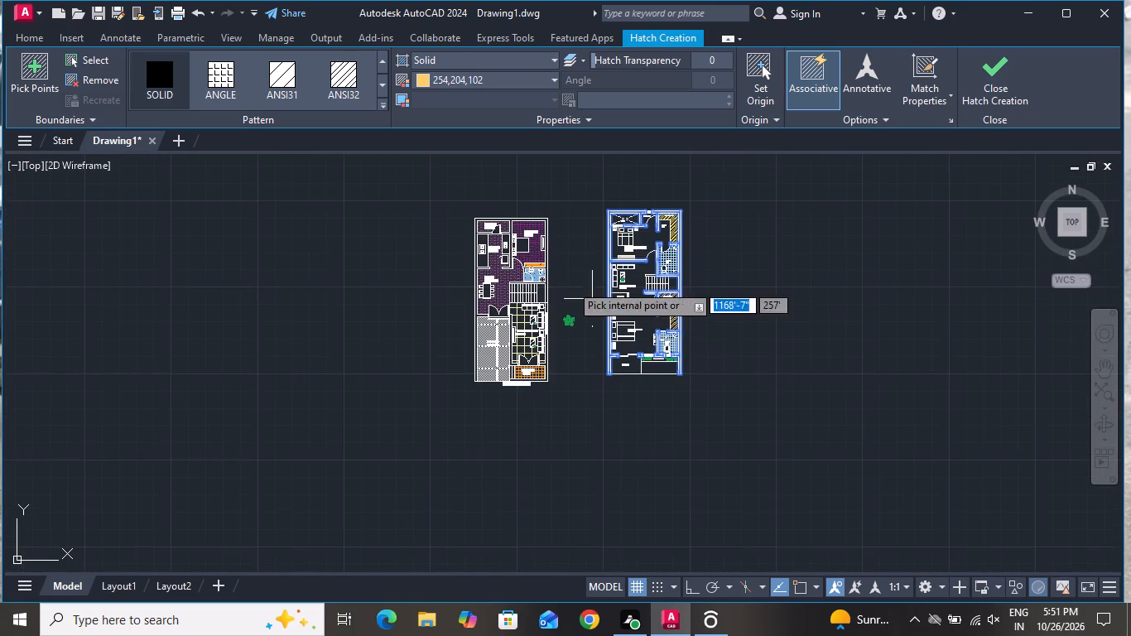
pyautogui.scroll(3, 493, 216)
pyautogui.click(555, 234)
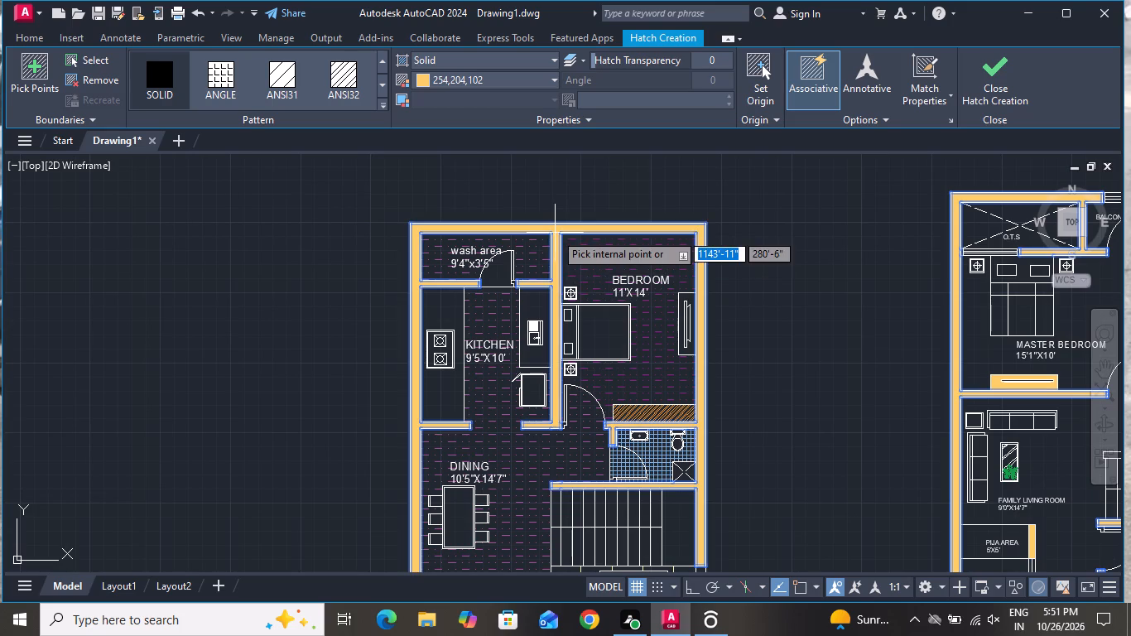
pyautogui.scroll(-2, 576, 202)
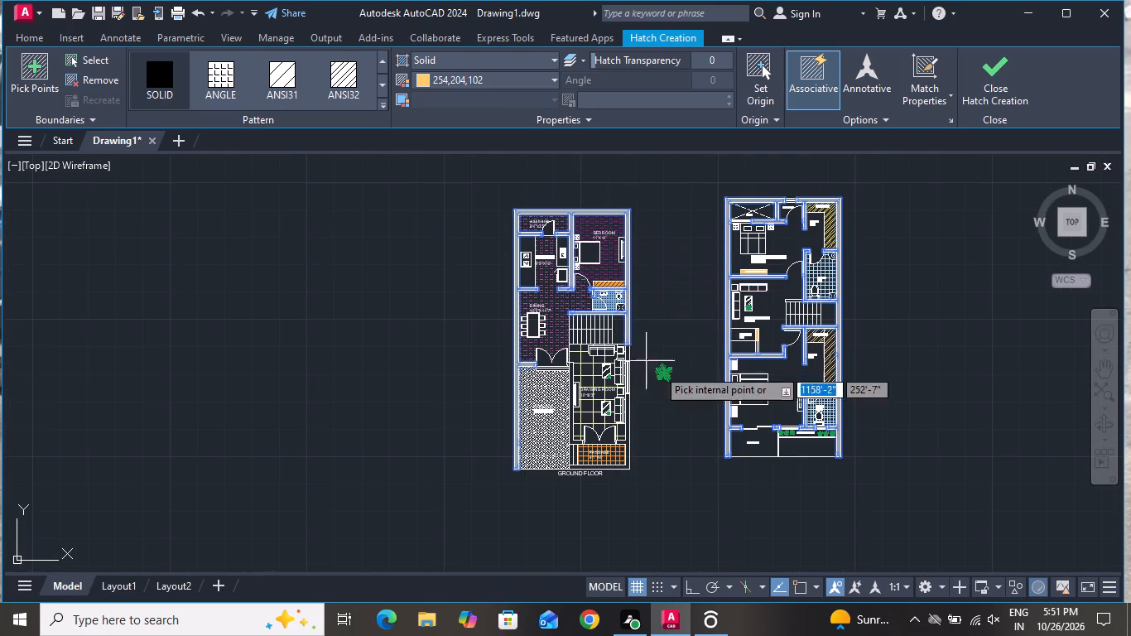
# Add the ground floor walls around the passage, between parking and drawing room, and beside the drawing room window to the solid hatch.
pyautogui.scroll(4, 662, 491)
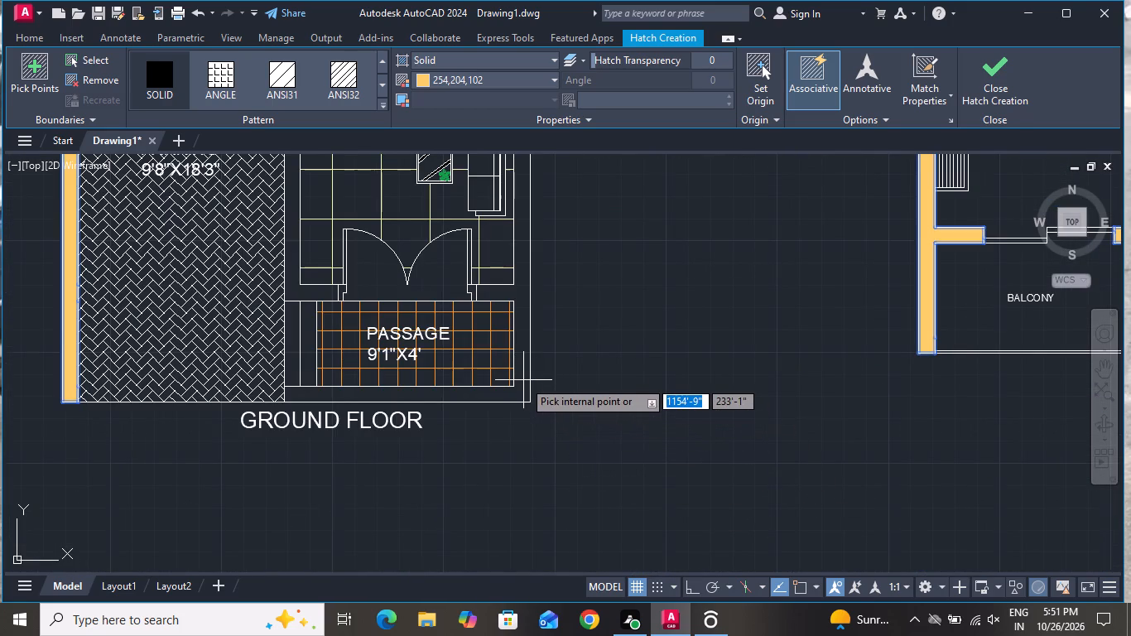
pyautogui.click(523, 379)
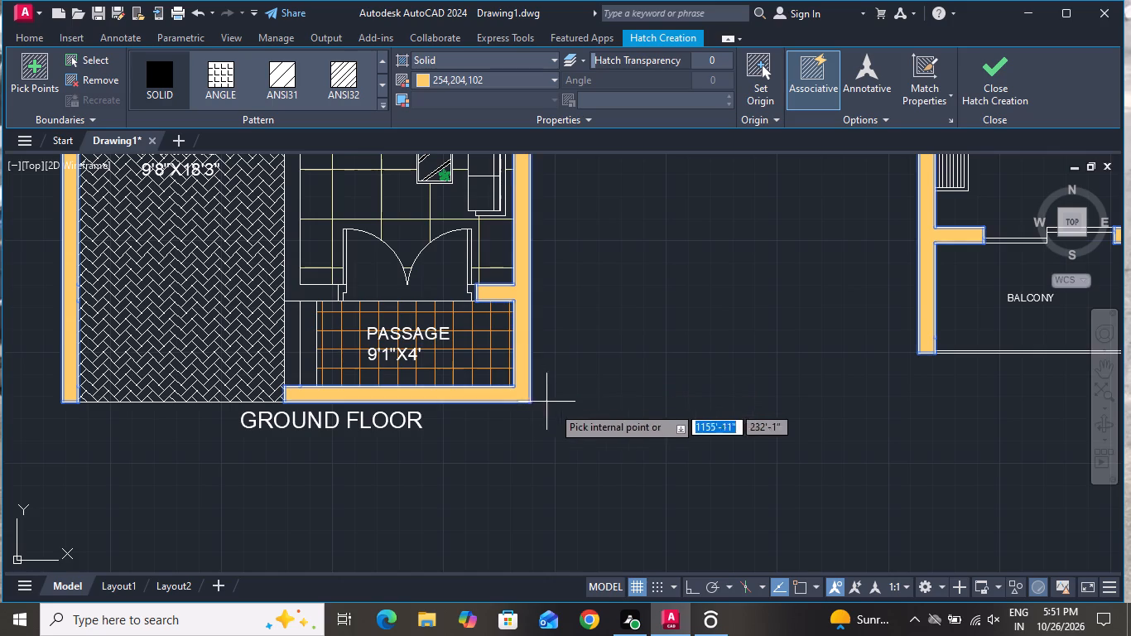
pyautogui.scroll(-1, 599, 436)
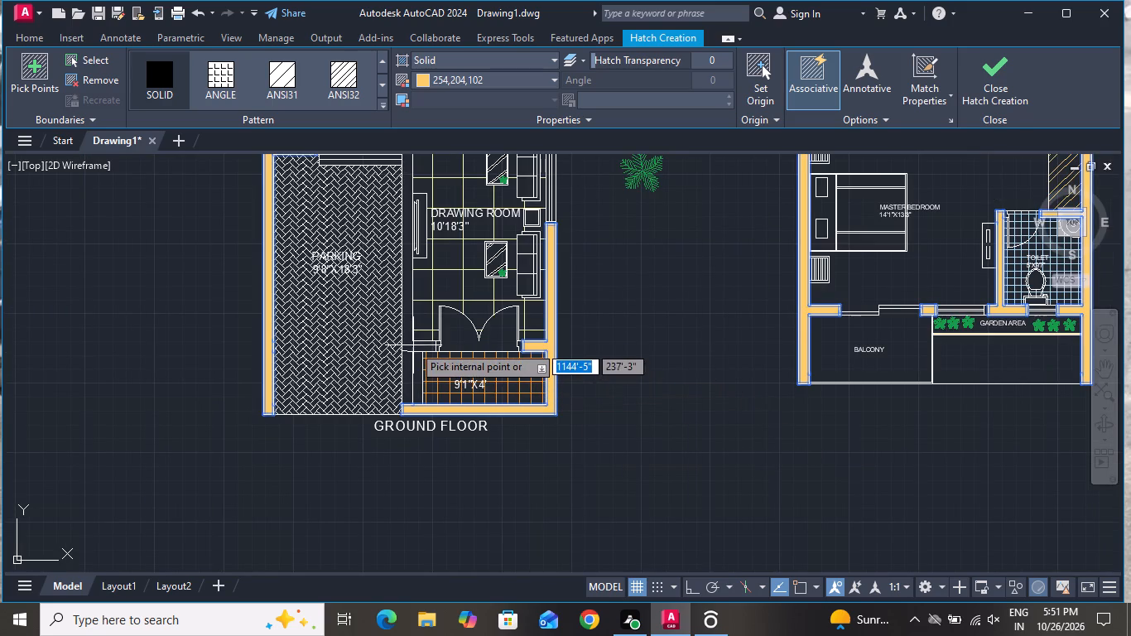
pyautogui.click(413, 345)
pyautogui.scroll(-1, 539, 436)
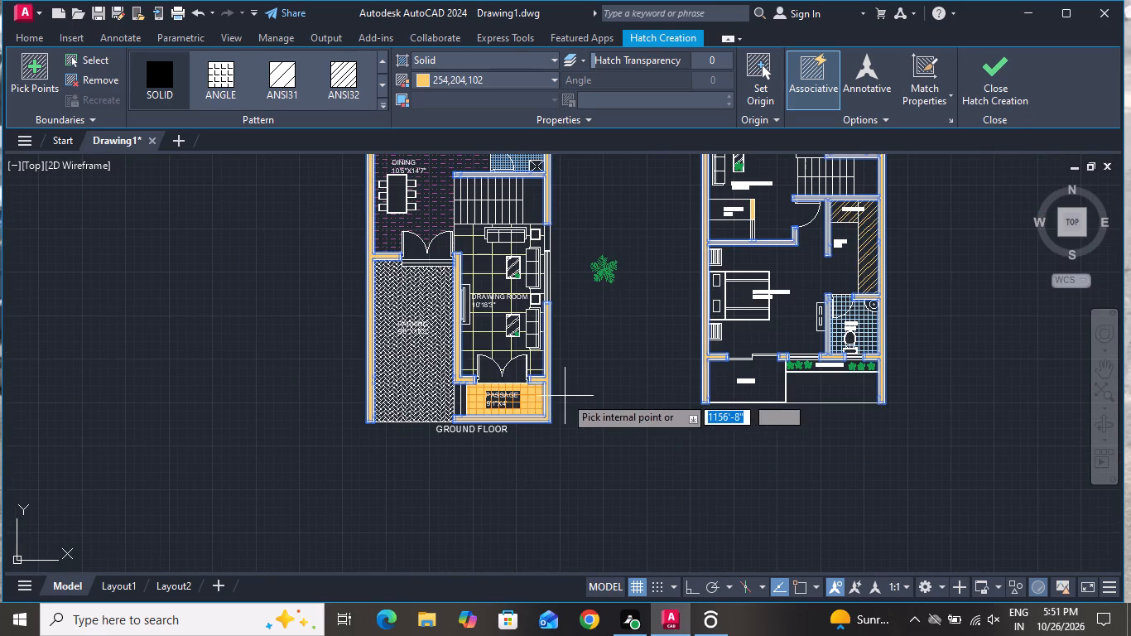
pyautogui.click(550, 236)
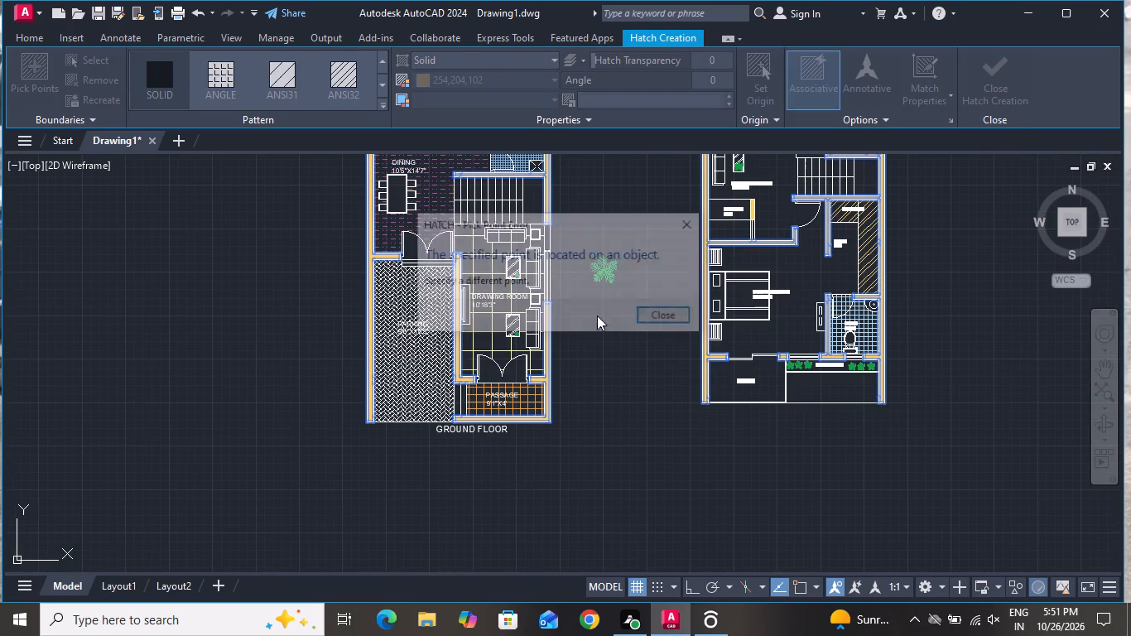
pyautogui.scroll(-1, 598, 336)
pyautogui.click(699, 229)
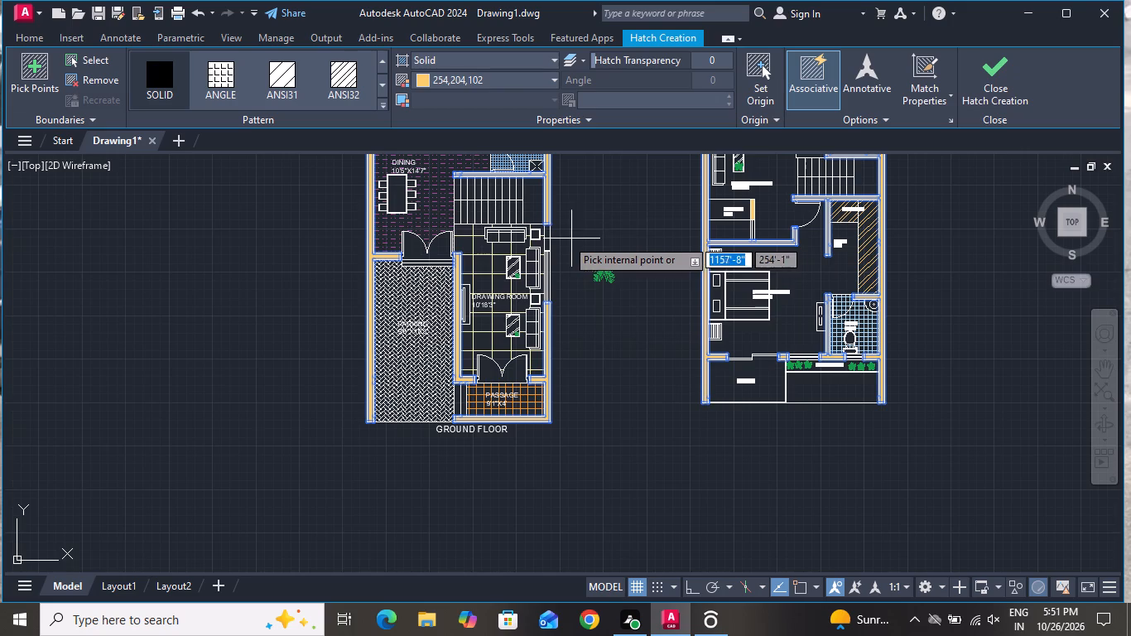
pyautogui.click(546, 238)
pyautogui.scroll(-1, 621, 336)
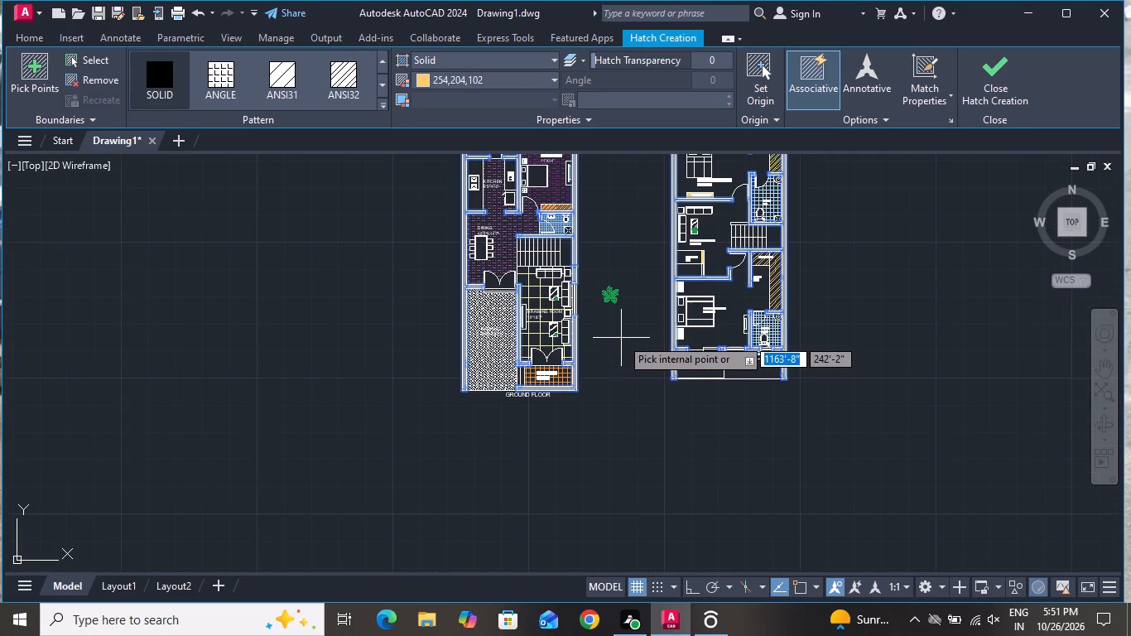
pyautogui.scroll(-1, 621, 338)
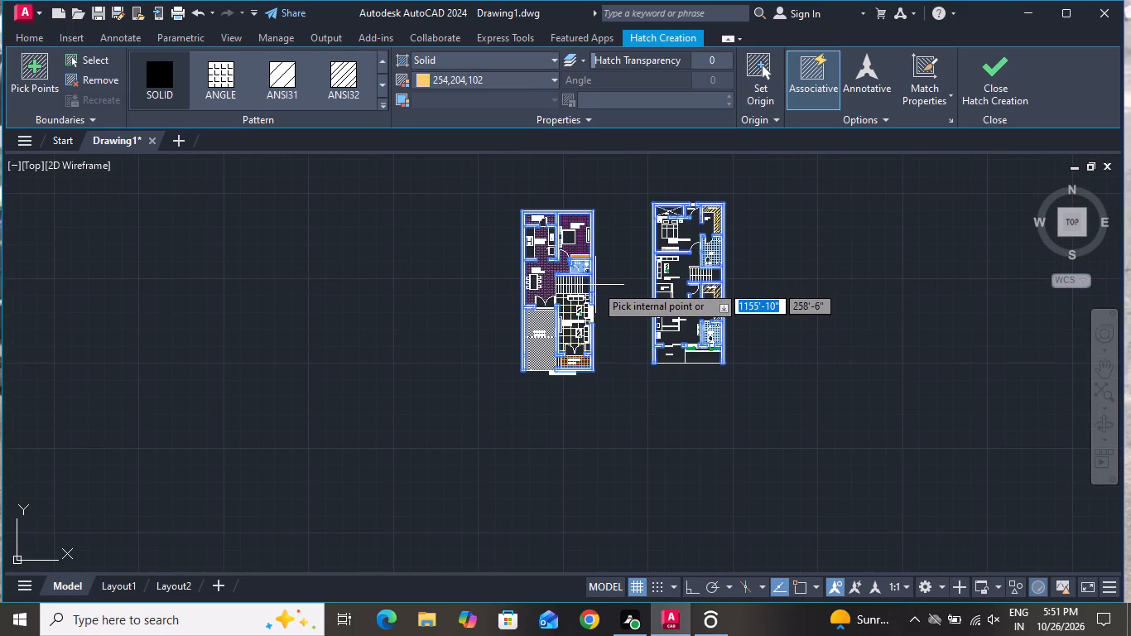
# Set the wall hatch colour to grey 99,100,102 and finish the hatch.
pyautogui.click(470, 72)
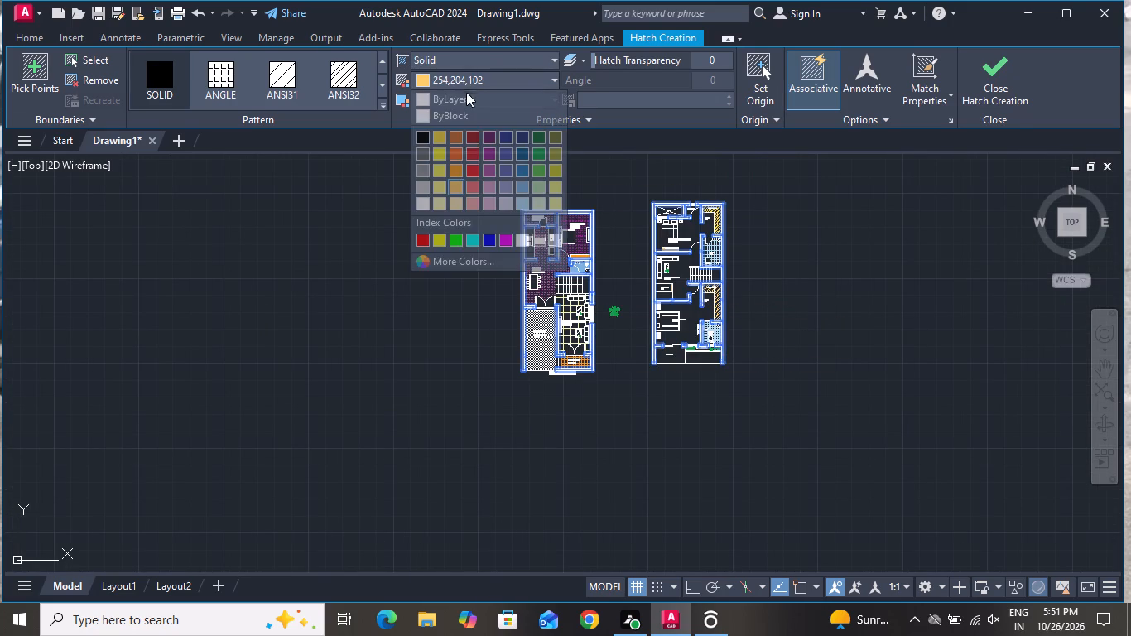
pyautogui.click(422, 155)
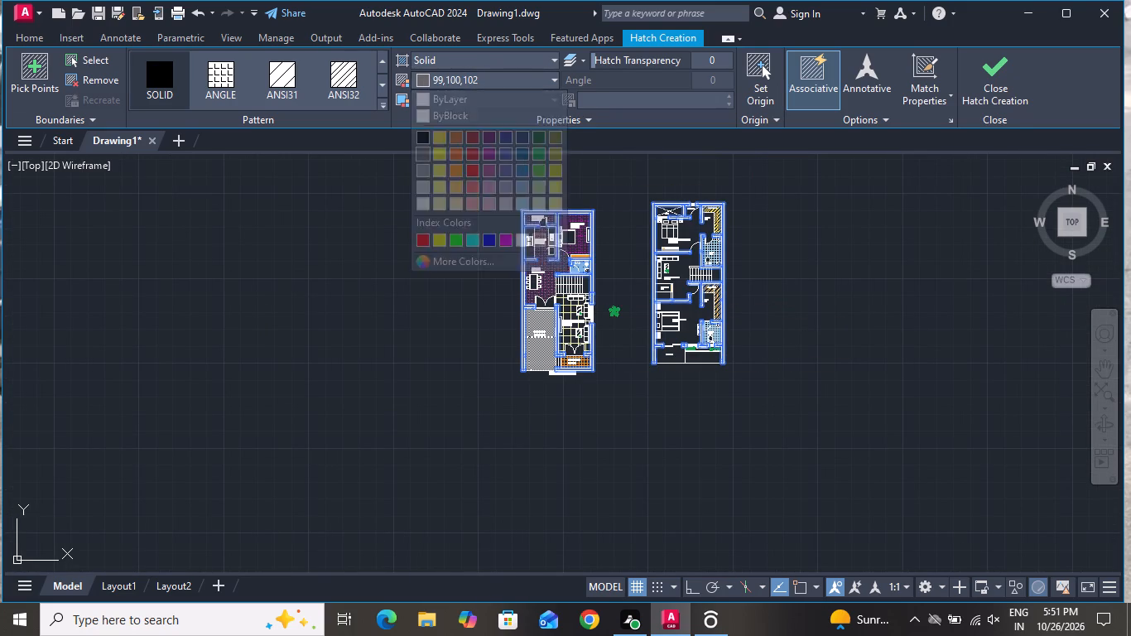
pyautogui.rightClick(436, 368)
pyautogui.click(488, 394)
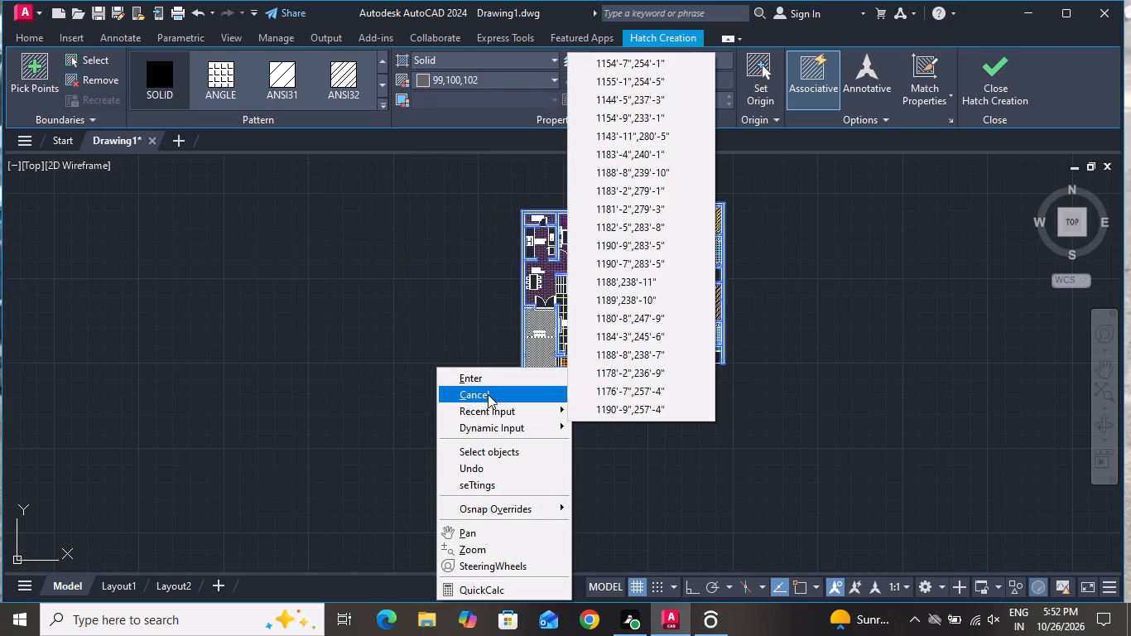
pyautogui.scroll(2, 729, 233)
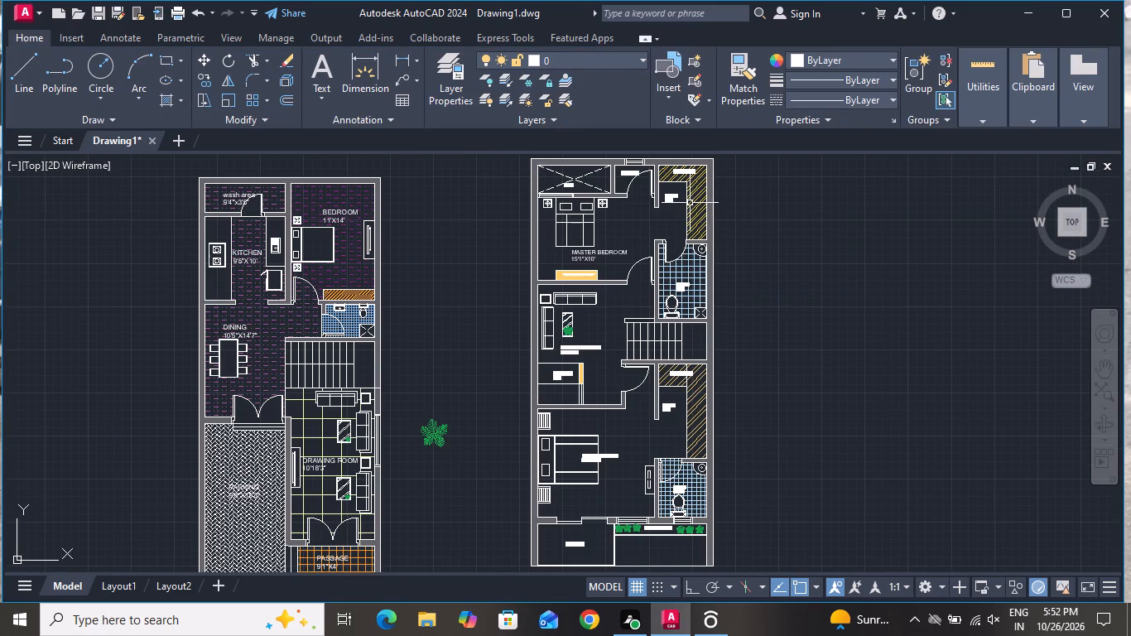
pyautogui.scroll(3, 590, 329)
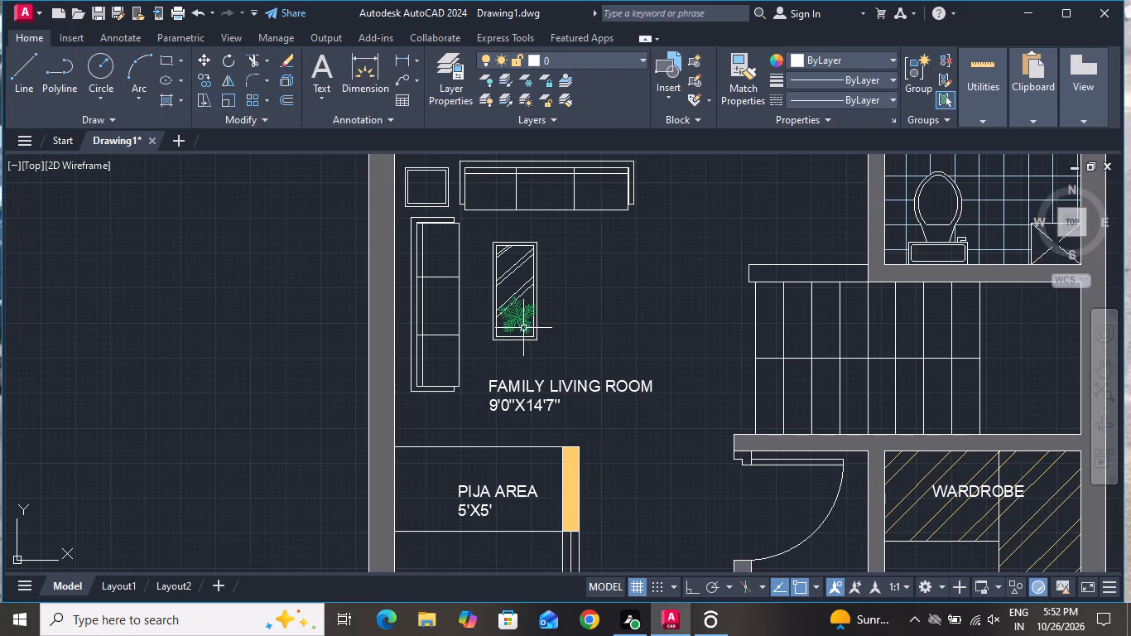
# Copy the plant on the family living room's coffee table onto the corner side table between the two sofas.
pyautogui.click(523, 326)
pyautogui.click(205, 80)
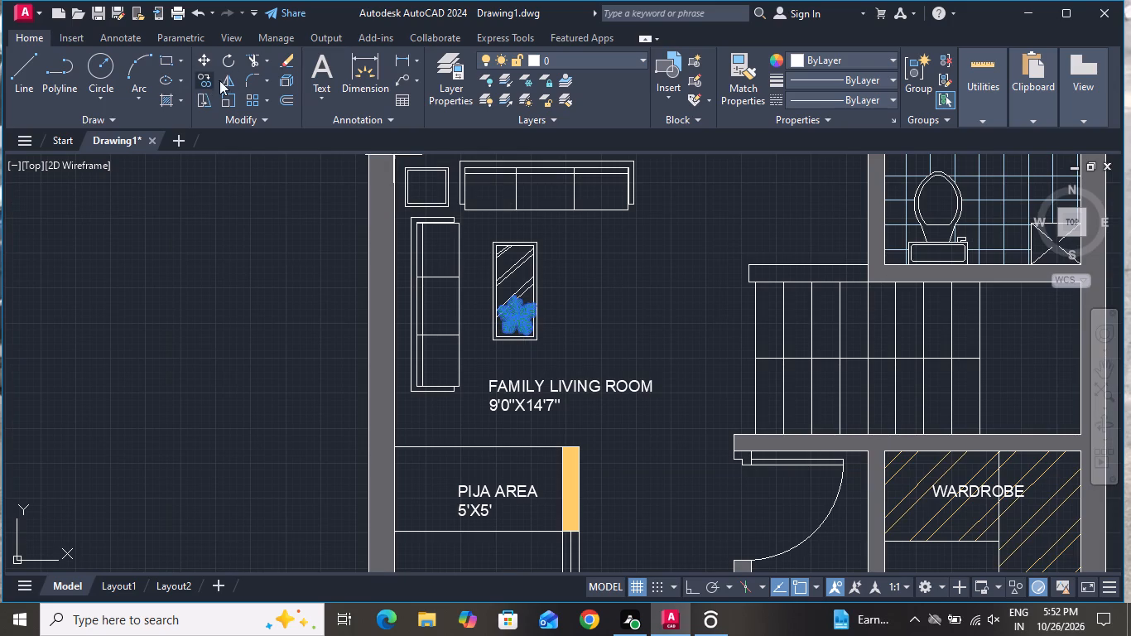
pyautogui.click(519, 315)
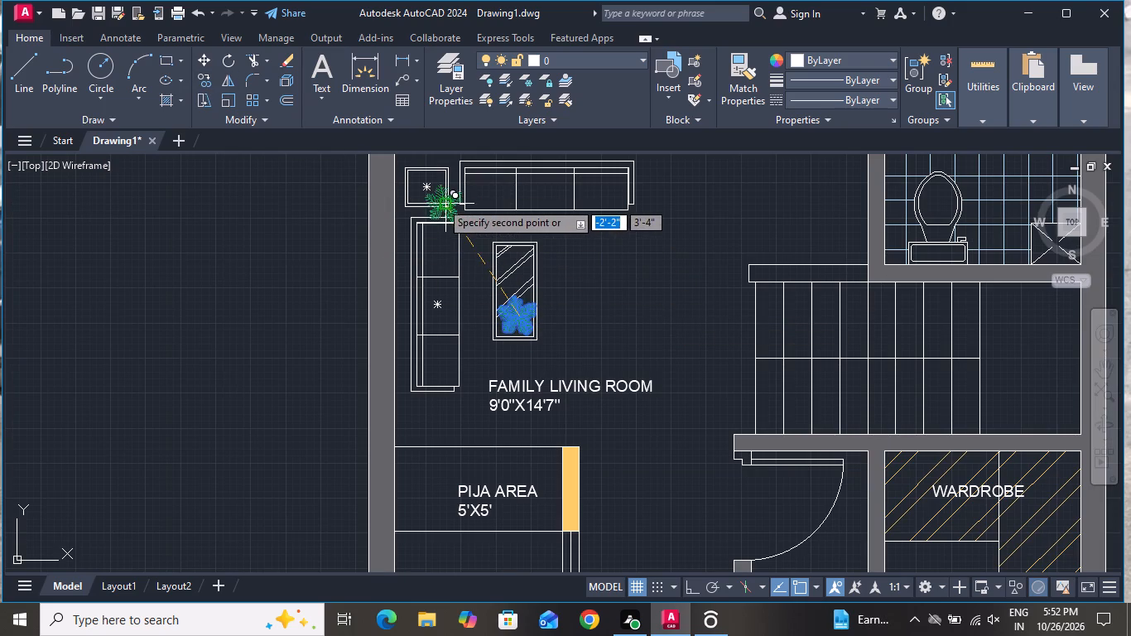
pyautogui.click(427, 185)
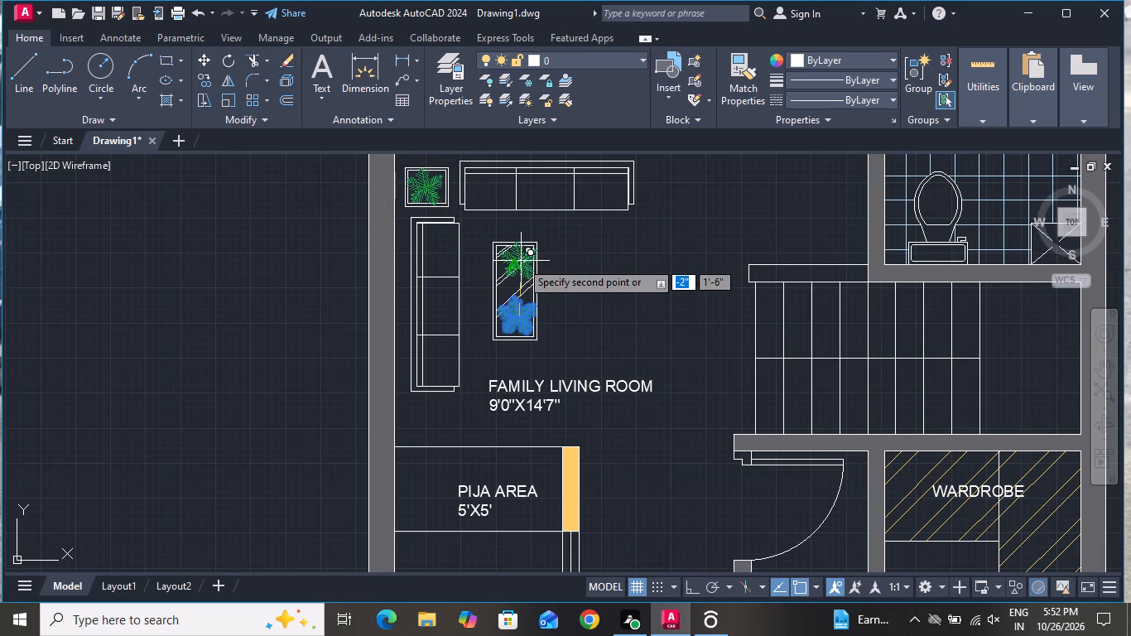
pyautogui.rightClick(521, 261)
pyautogui.click(551, 282)
# Copy the family living room's coffee table plant onto both side tables beside the sofas in the ground floor drawing room.
pyautogui.scroll(-2, 651, 338)
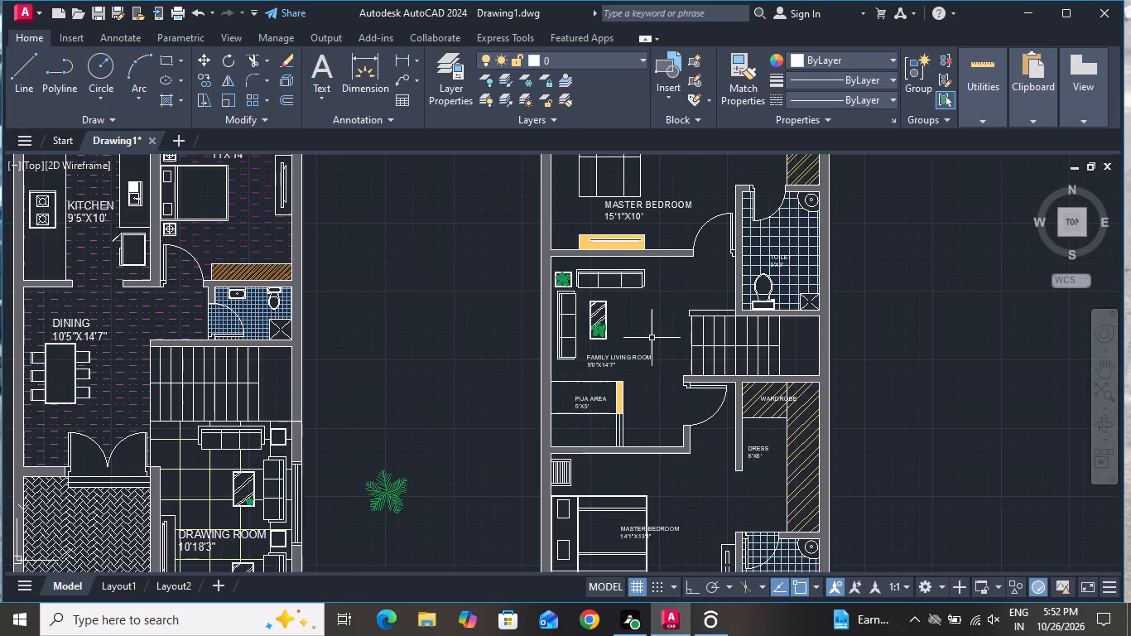
pyautogui.scroll(-1, 652, 338)
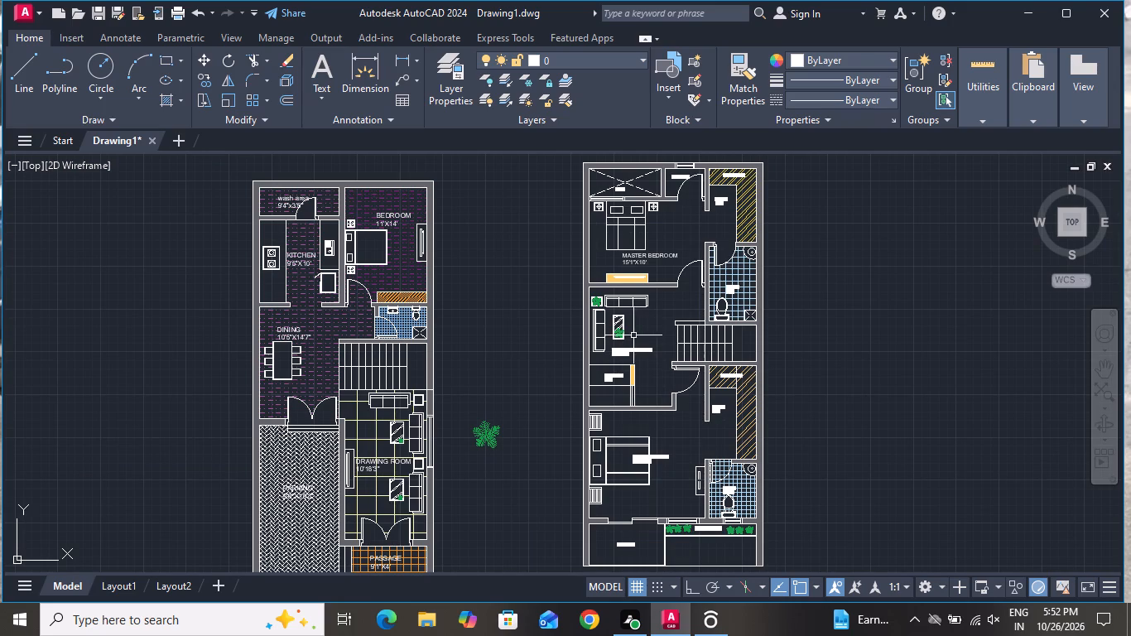
pyautogui.scroll(2, 618, 334)
pyautogui.click(618, 335)
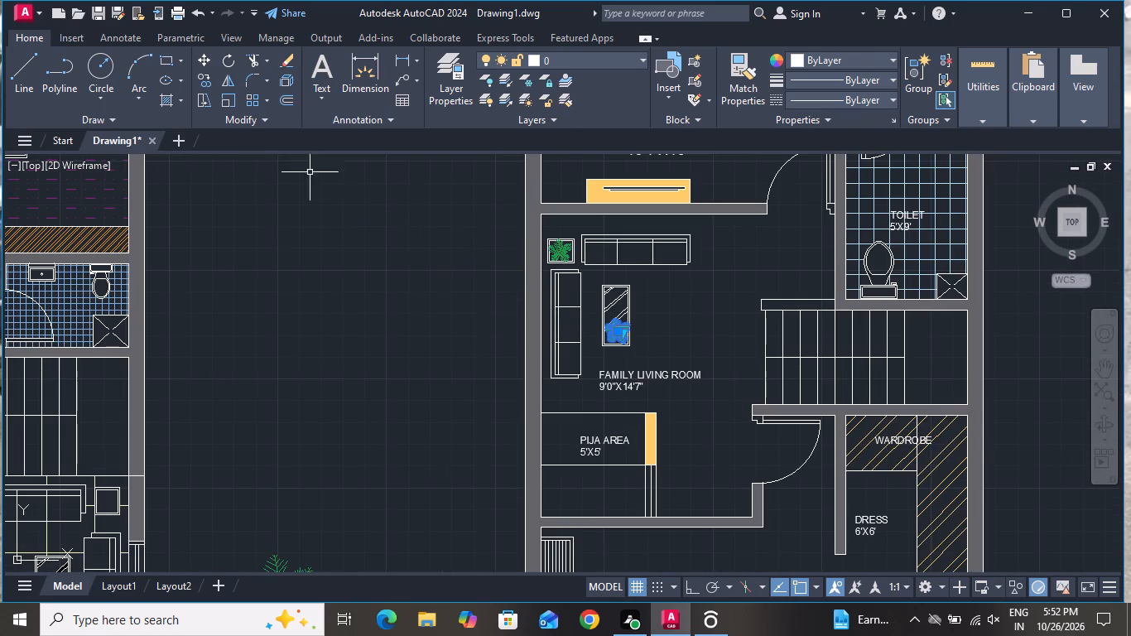
pyautogui.click(202, 77)
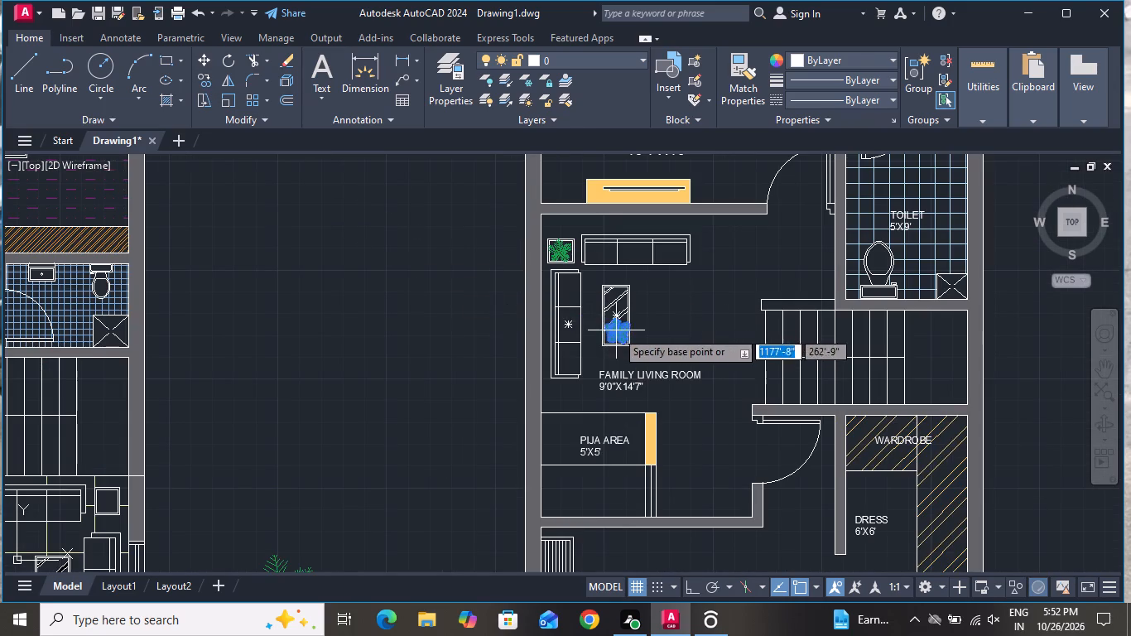
pyautogui.click(616, 330)
pyautogui.scroll(-2, 461, 347)
pyautogui.scroll(3, 301, 457)
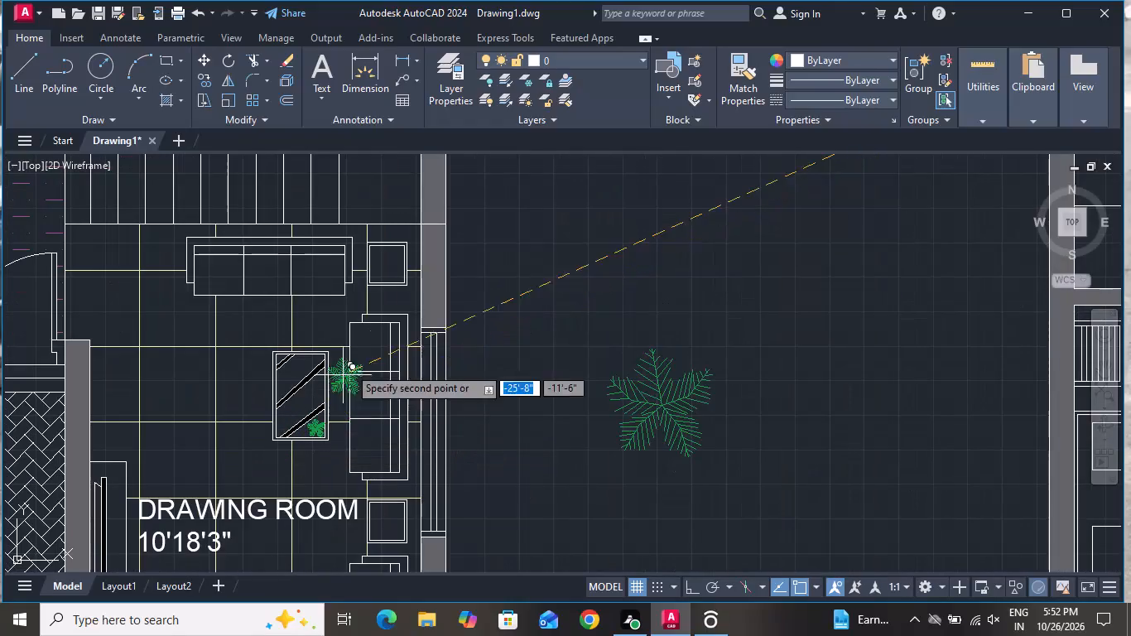
pyautogui.click(390, 263)
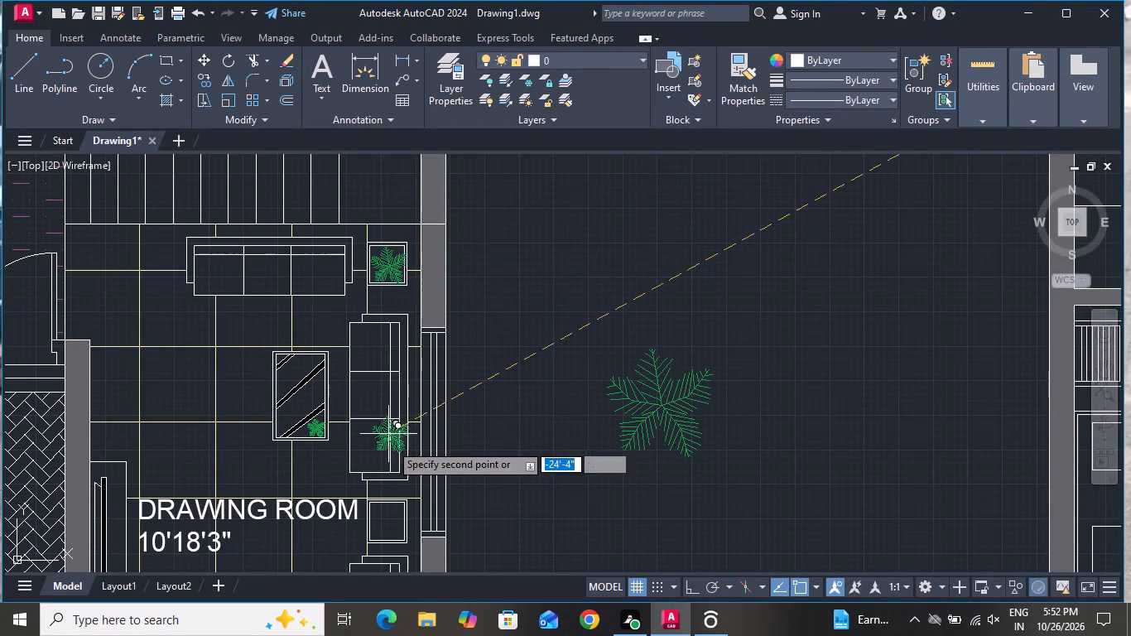
pyautogui.click(385, 515)
pyautogui.scroll(-1, 400, 436)
pyautogui.rightClick(468, 367)
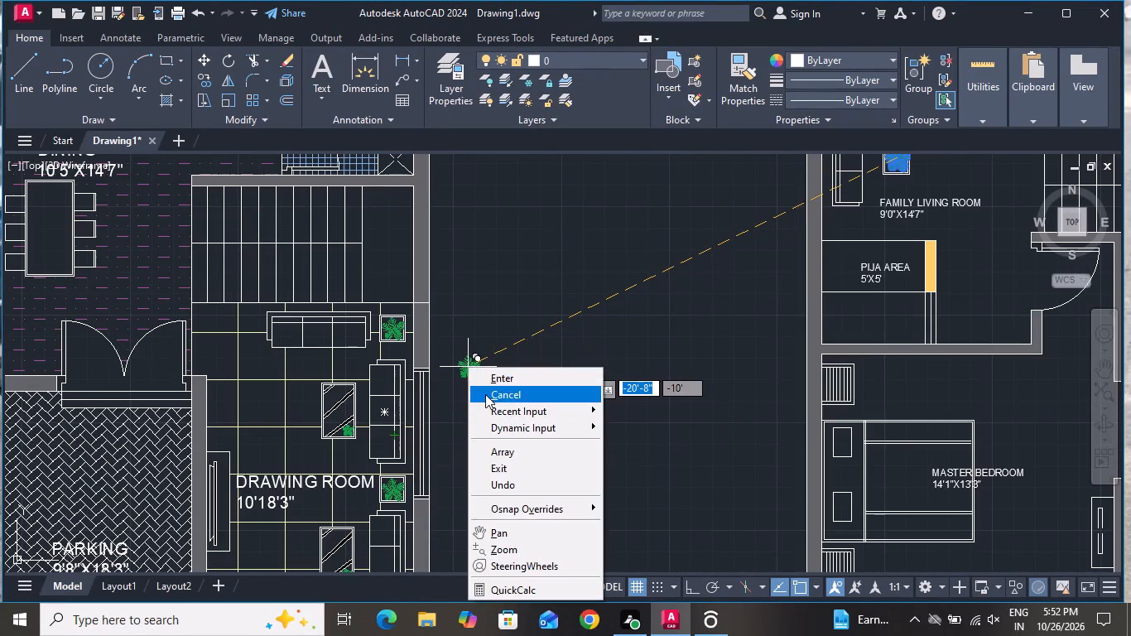
pyautogui.click(485, 393)
# Apply a MUDST pattern hatch to the upper floor's two master bedrooms with their dress areas, family living room and lower balcony.
pyautogui.scroll(-1, 514, 367)
pyautogui.scroll(2, 417, 495)
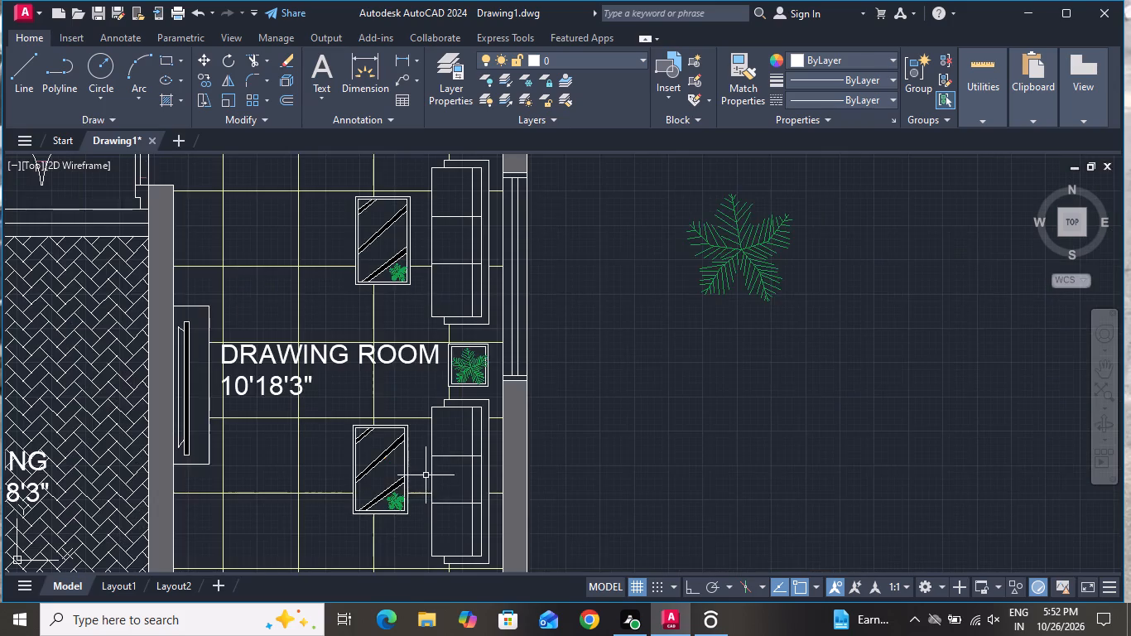
pyautogui.scroll(-2, 426, 474)
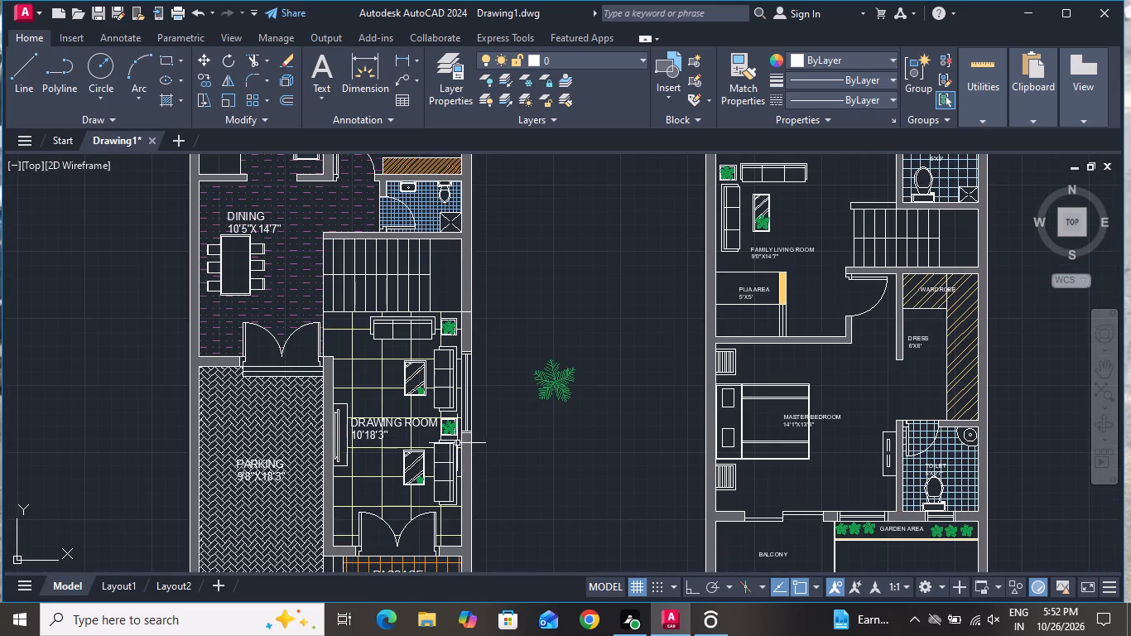
pyautogui.scroll(-1, 452, 446)
pyautogui.click(173, 98)
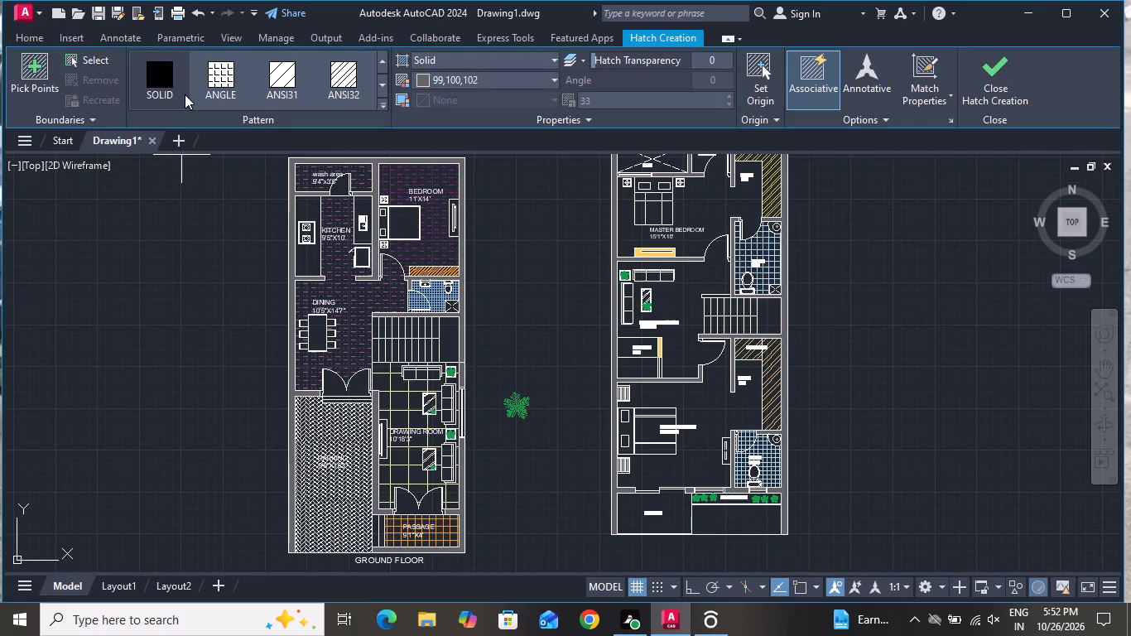
pyautogui.scroll(-4, 196, 87)
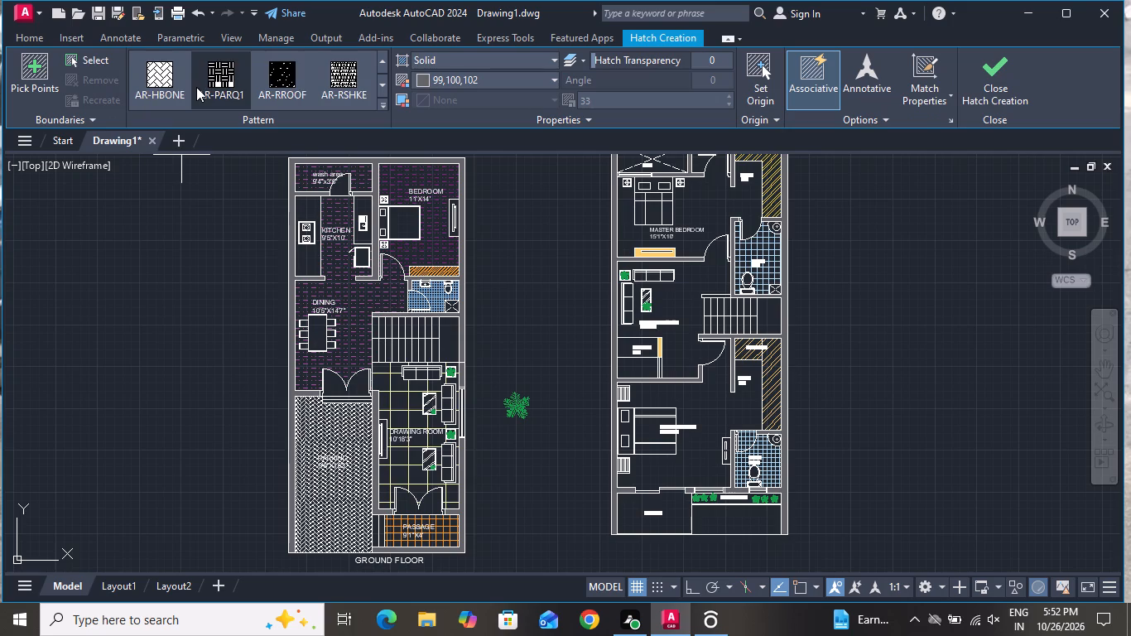
pyautogui.scroll(-4, 196, 87)
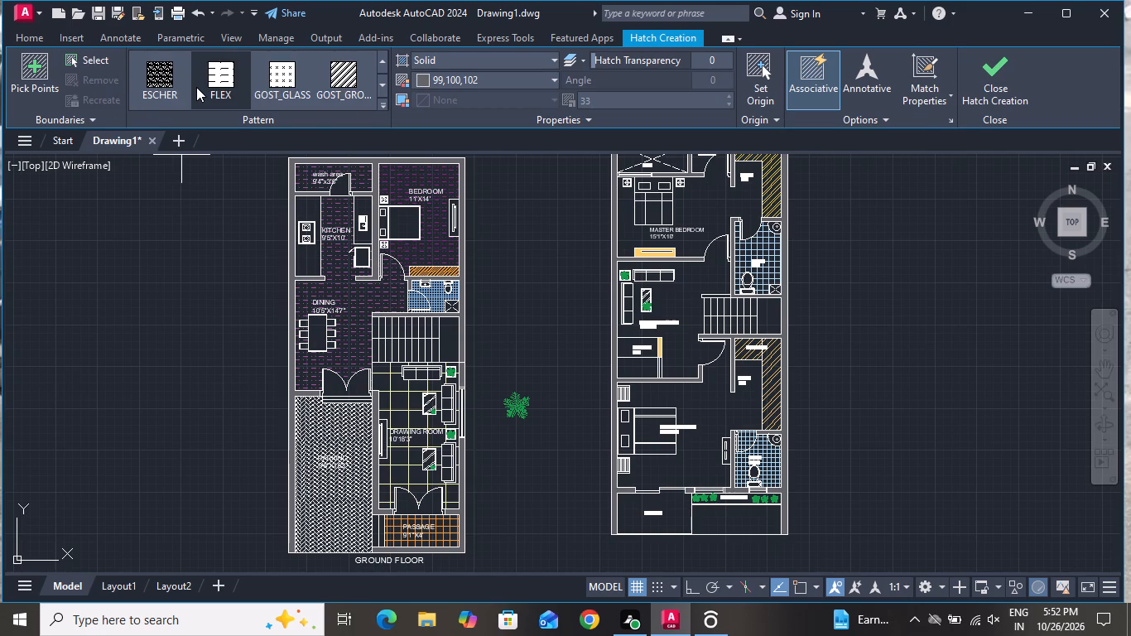
pyautogui.scroll(-4, 196, 87)
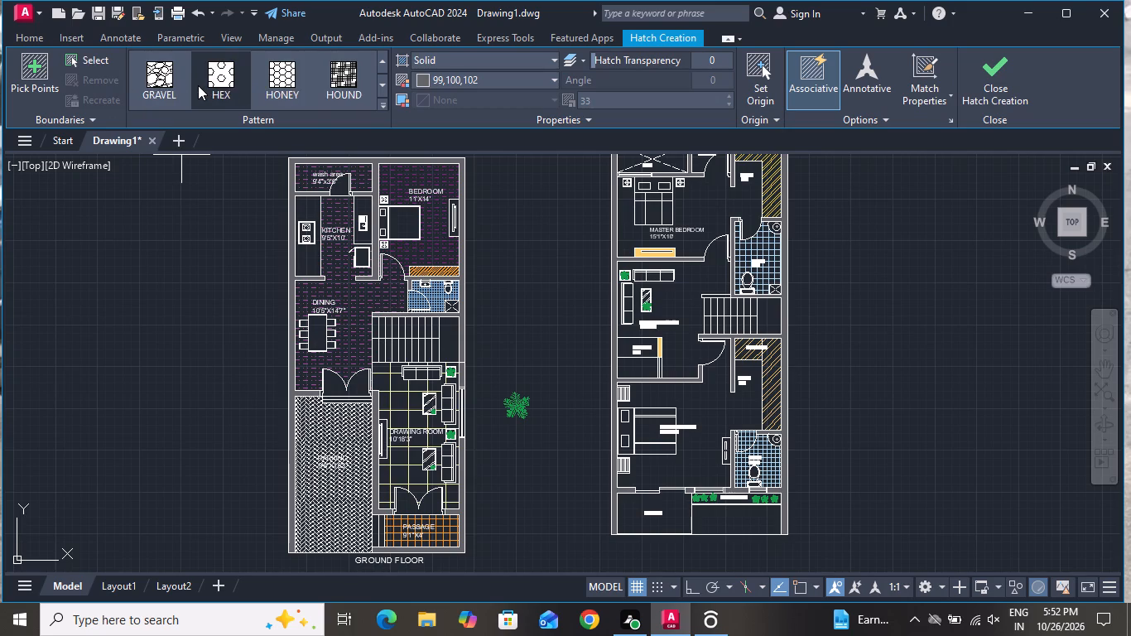
pyautogui.scroll(-4, 198, 85)
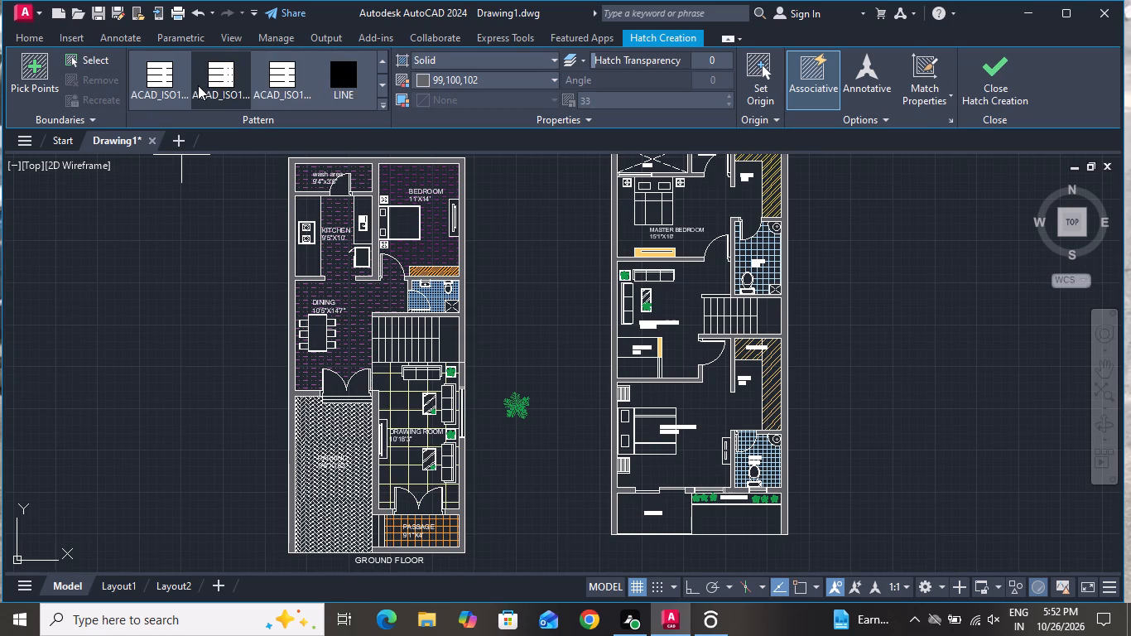
pyautogui.scroll(-1, 198, 85)
pyautogui.click(164, 74)
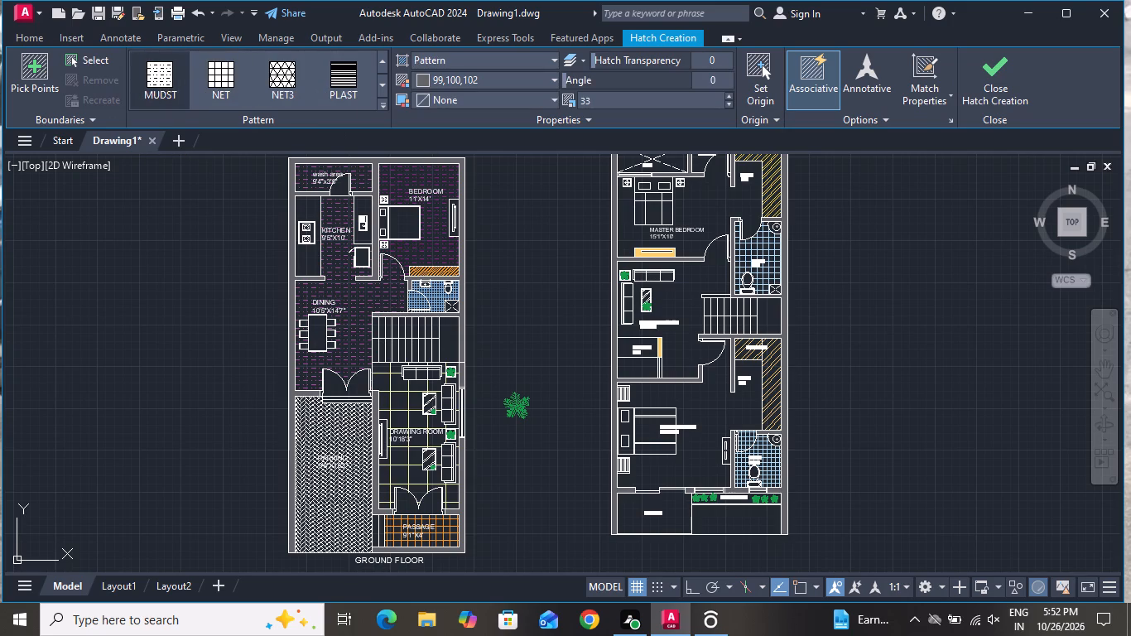
pyautogui.click(720, 196)
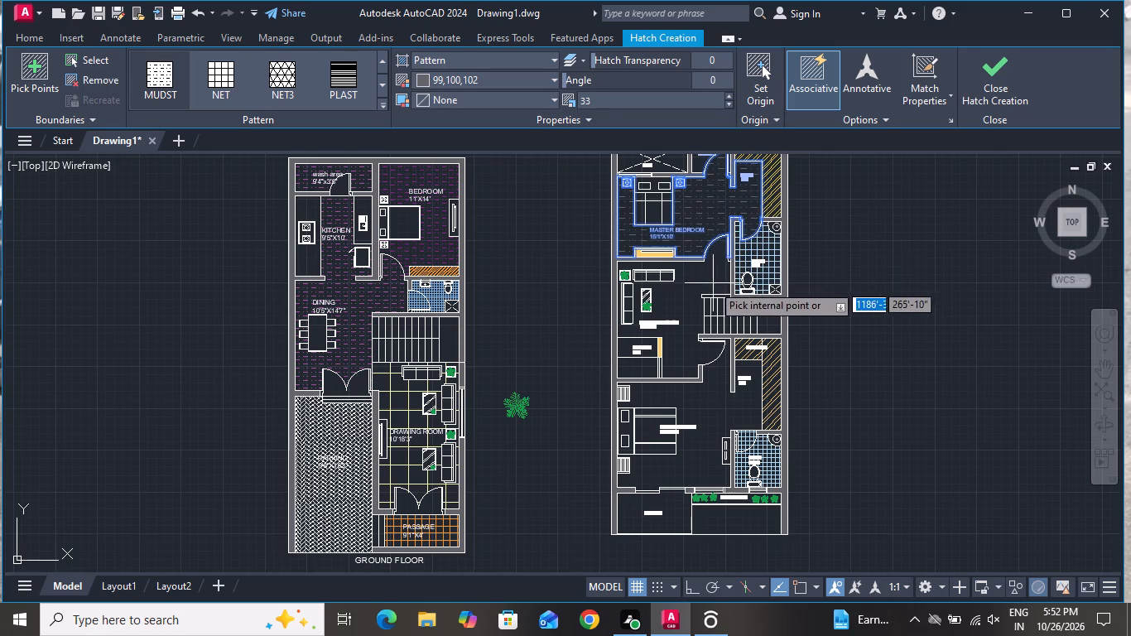
pyautogui.click(708, 287)
pyautogui.click(709, 433)
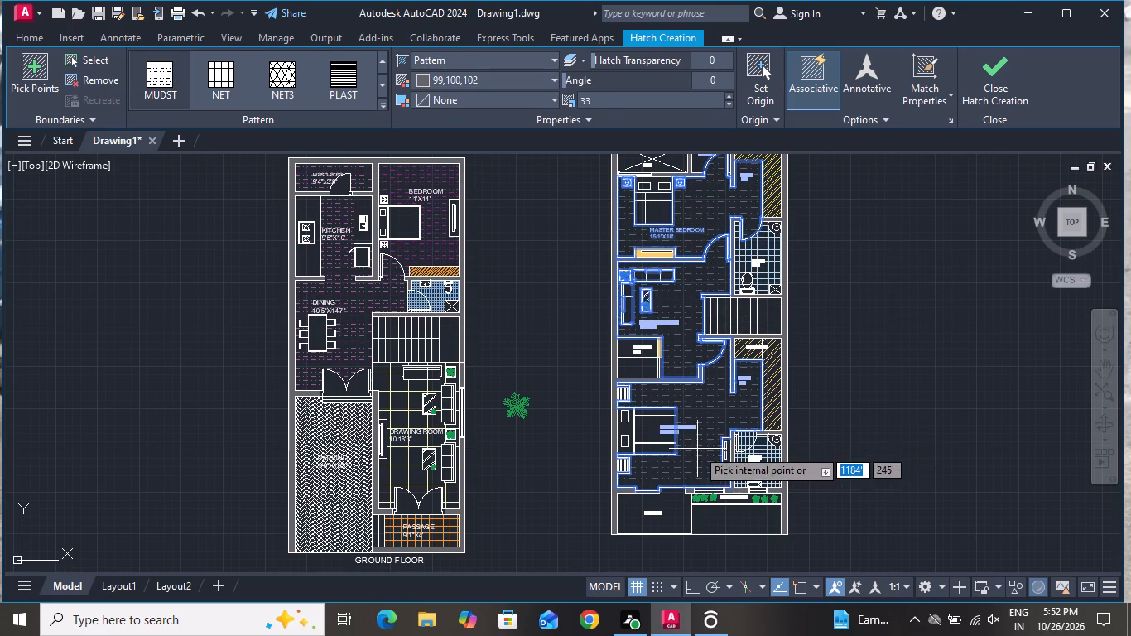
pyautogui.scroll(-1, 678, 495)
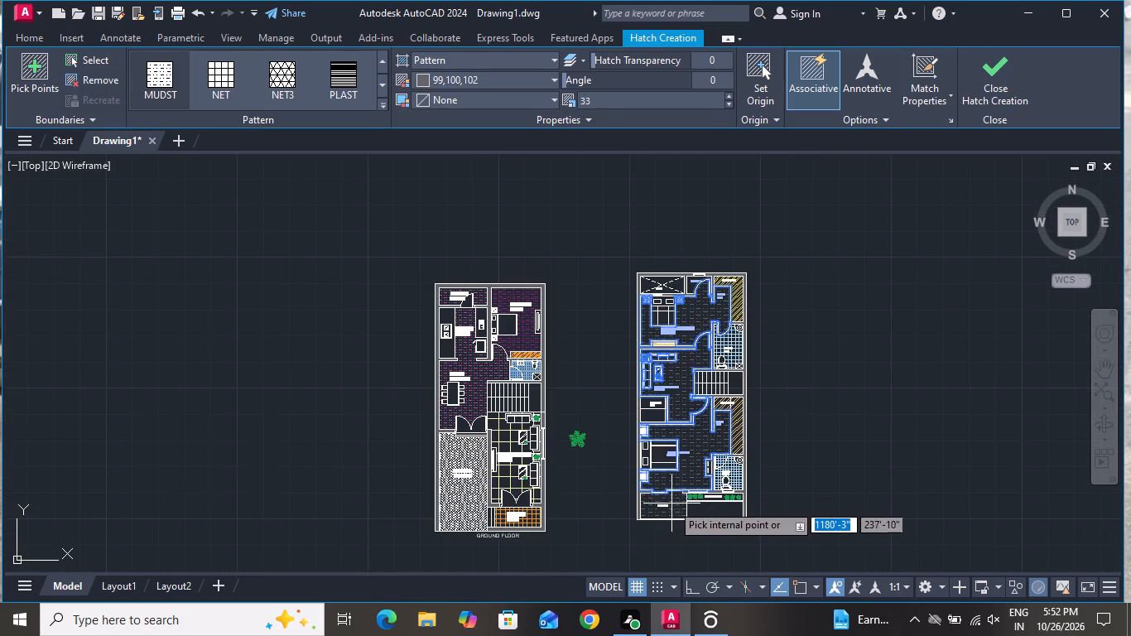
pyautogui.scroll(1, 662, 513)
pyautogui.click(662, 513)
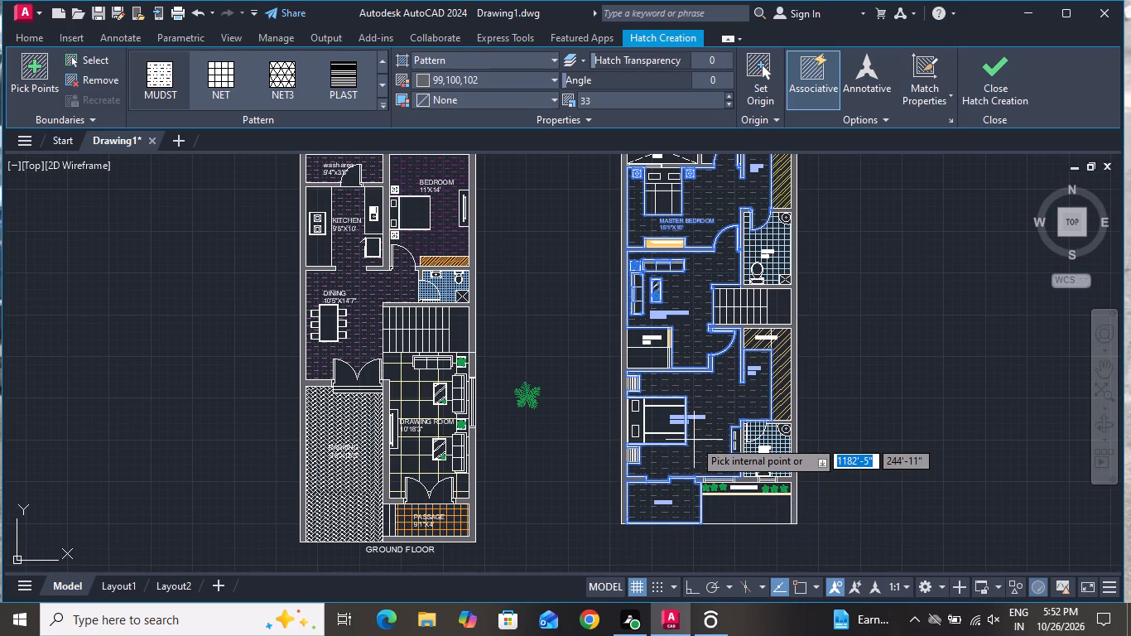
# Set the upper floor's floor hatch colour to Magenta and finish the hatch.
pyautogui.click(469, 75)
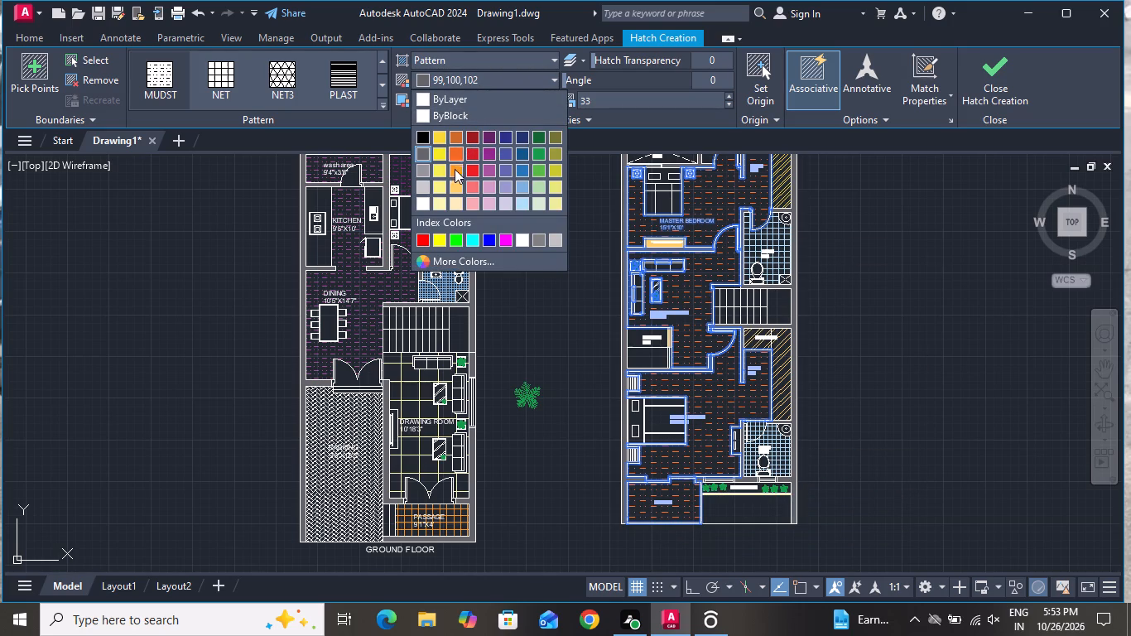
pyautogui.click(508, 235)
pyautogui.rightClick(521, 307)
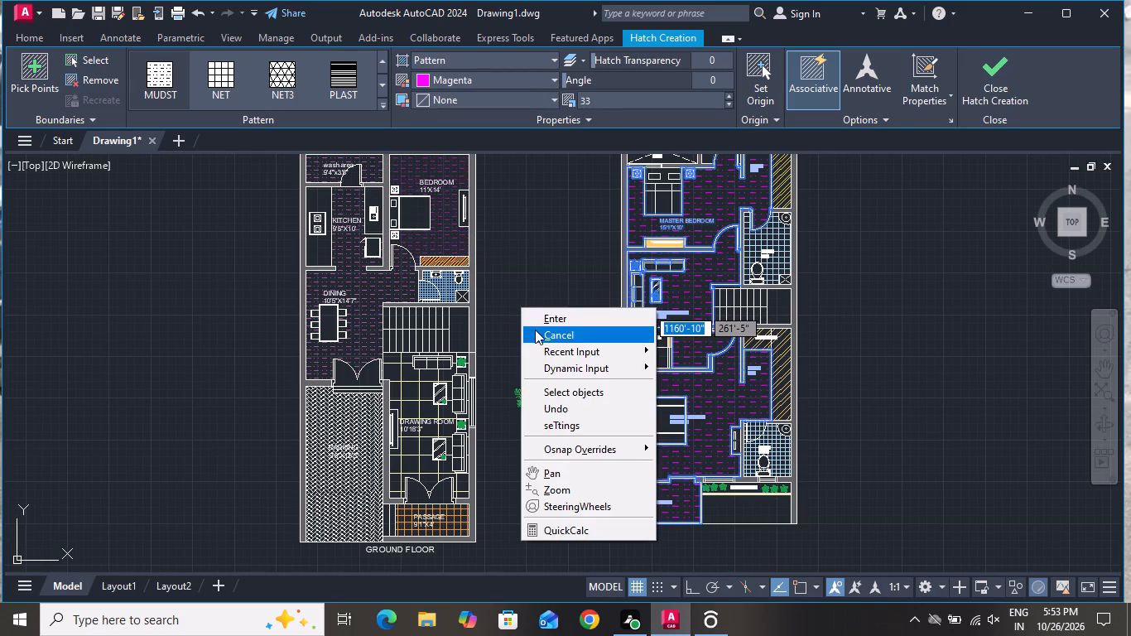
pyautogui.click(535, 329)
# Delete the spare plant lying between the two floor plans.
pyautogui.scroll(-1, 726, 248)
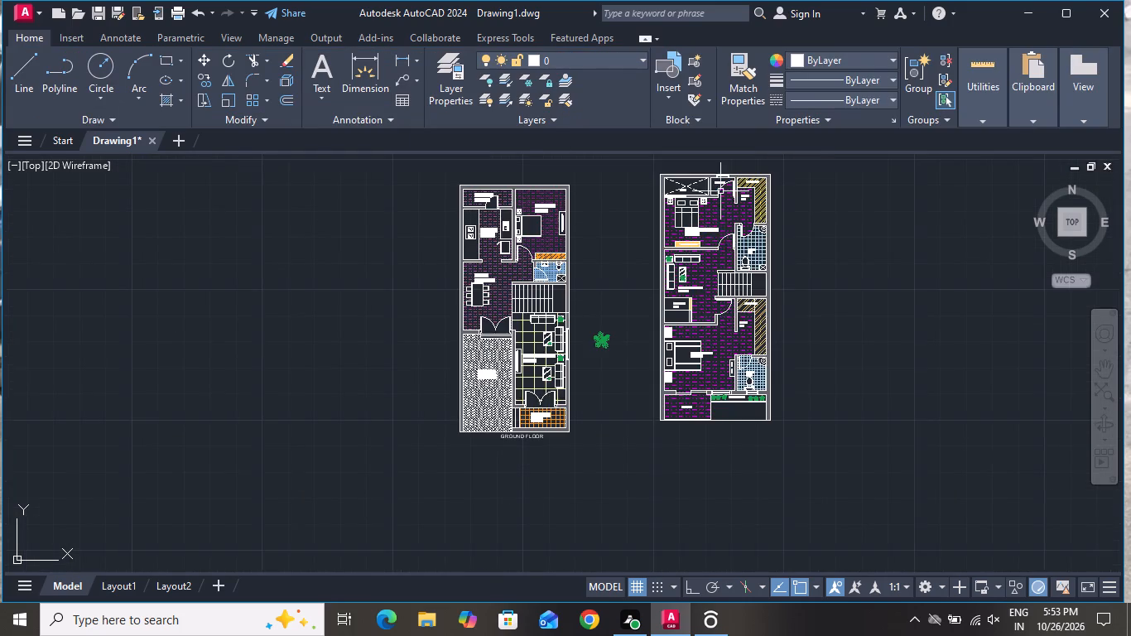
pyautogui.scroll(3, 720, 190)
pyautogui.scroll(-1, 716, 192)
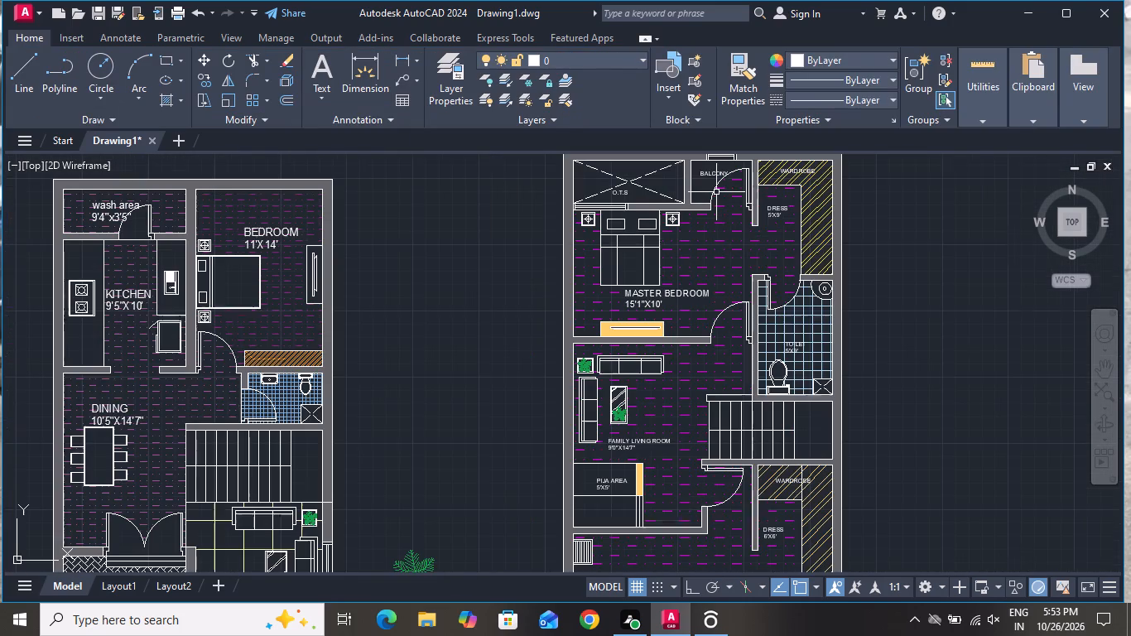
pyautogui.scroll(-1, 709, 223)
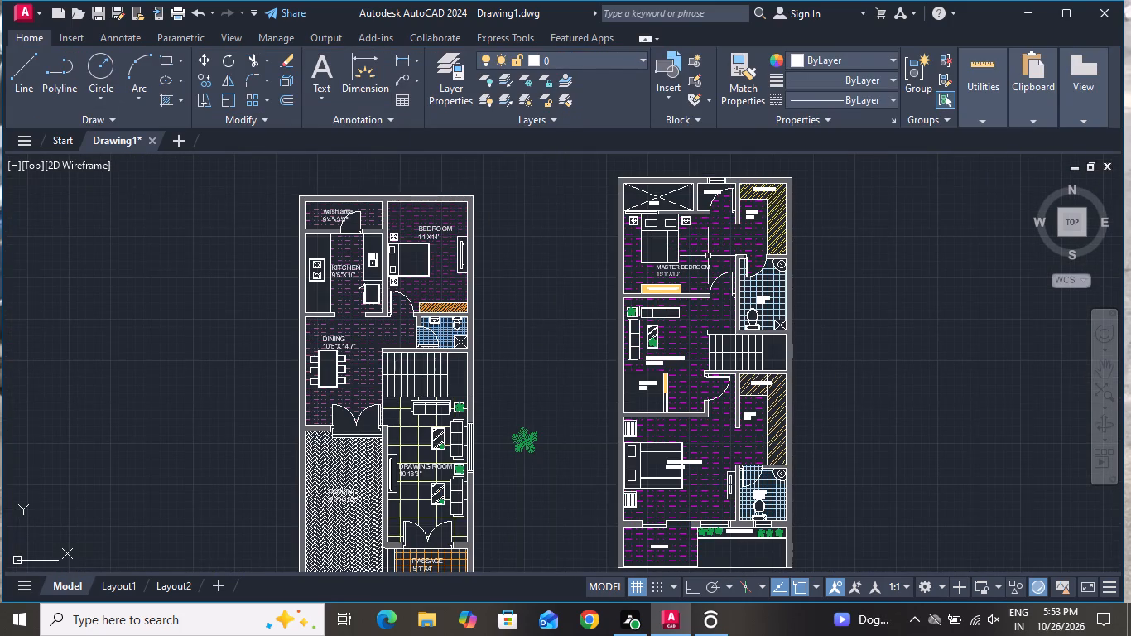
pyautogui.scroll(-1, 703, 261)
pyautogui.click(595, 378)
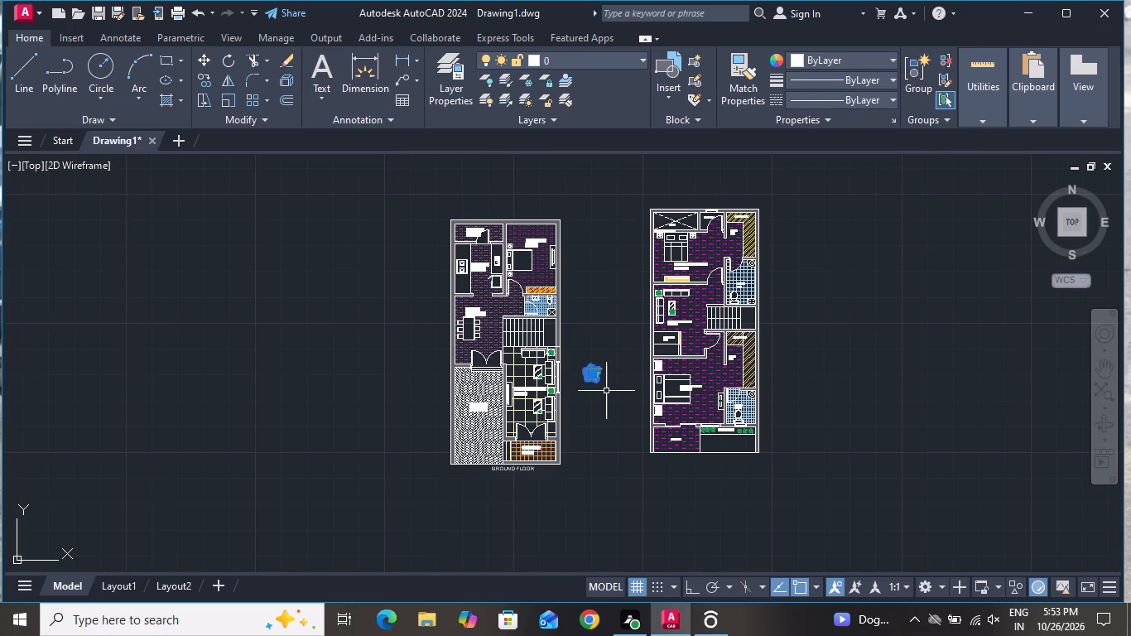
pyautogui.press('Delete')
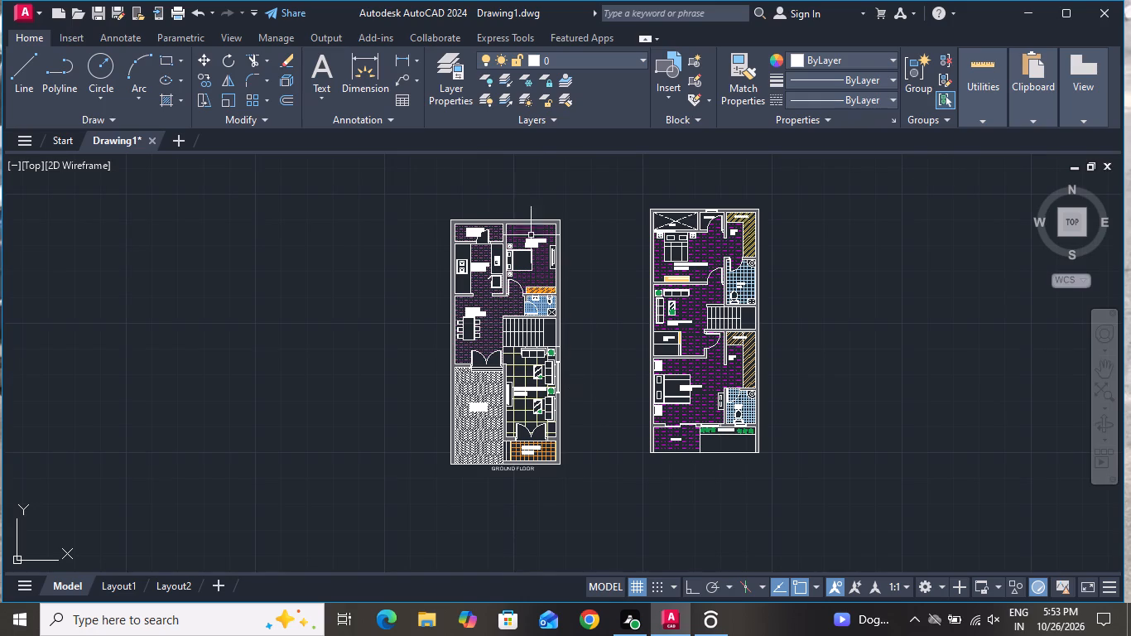
# Add a linear dimension across the full outer width of the ground floor plan, just above the wash area and bedroom wall.
pyautogui.click(397, 51)
pyautogui.scroll(3, 429, 225)
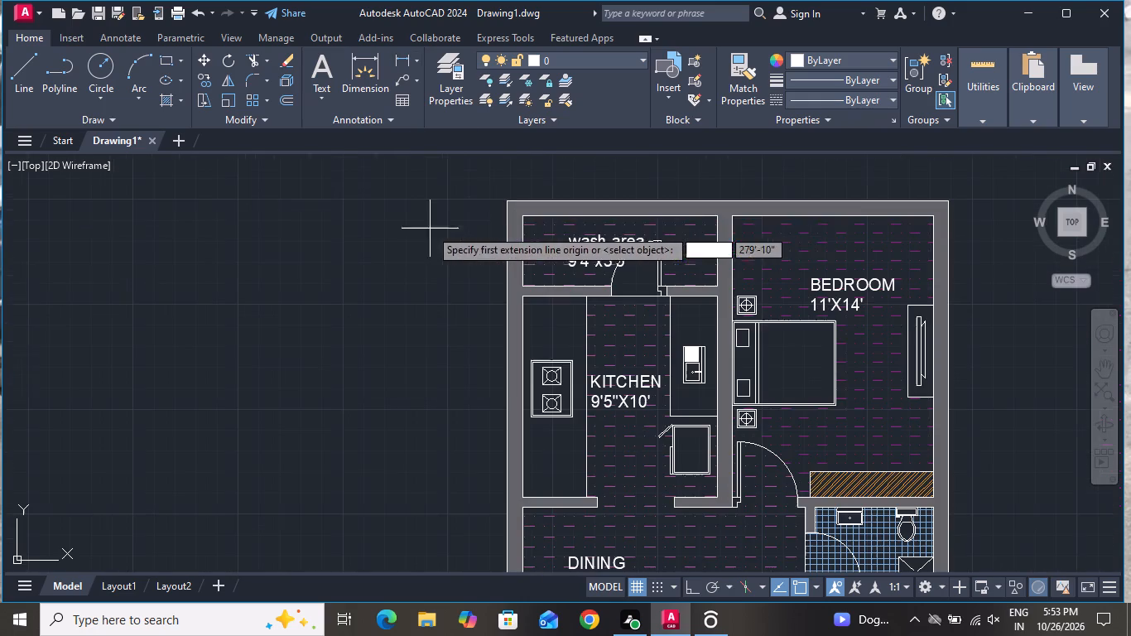
pyautogui.click(505, 199)
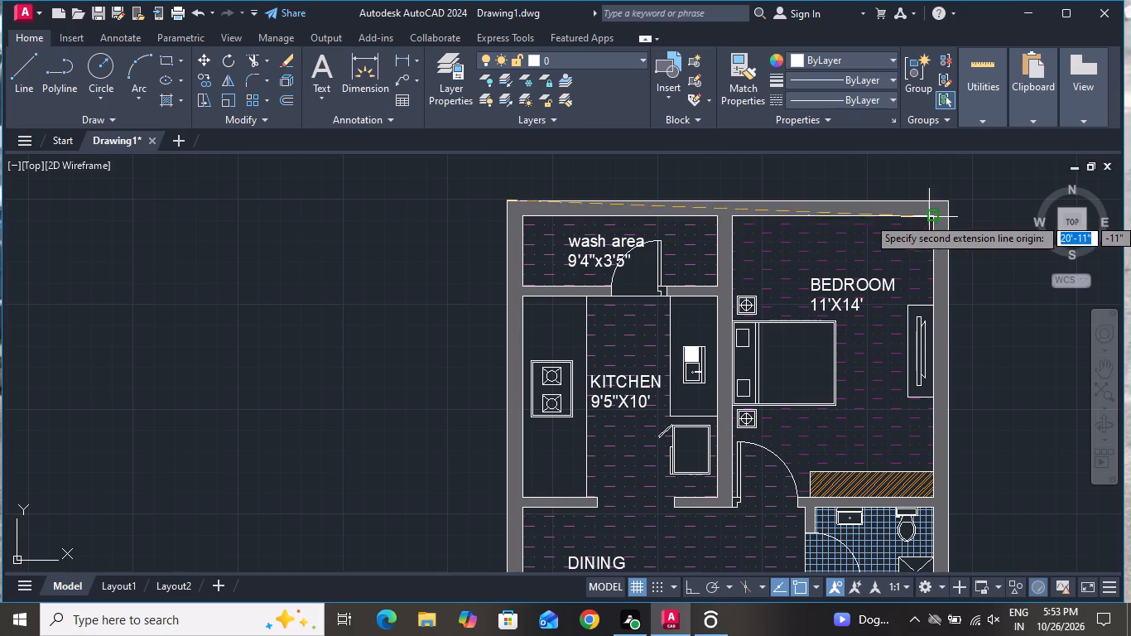
pyautogui.click(951, 201)
pyautogui.click(944, 181)
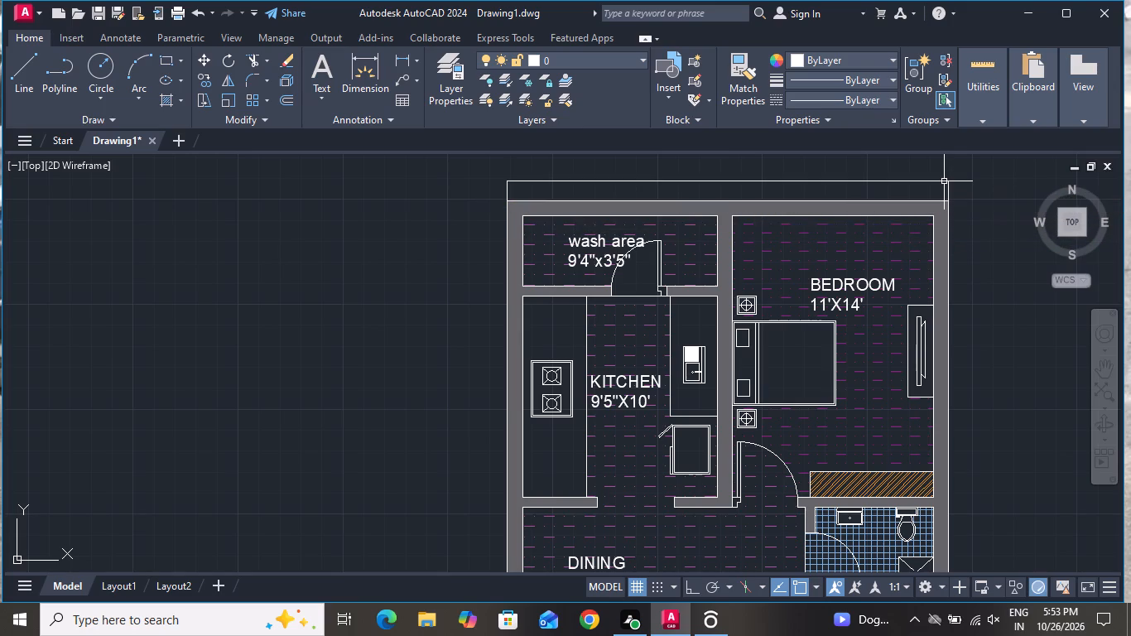
# Set the Standard dimension style's text height and arrow size to 0'-10.18" and make the style current.
pyautogui.write('D')
pyautogui.press('space')
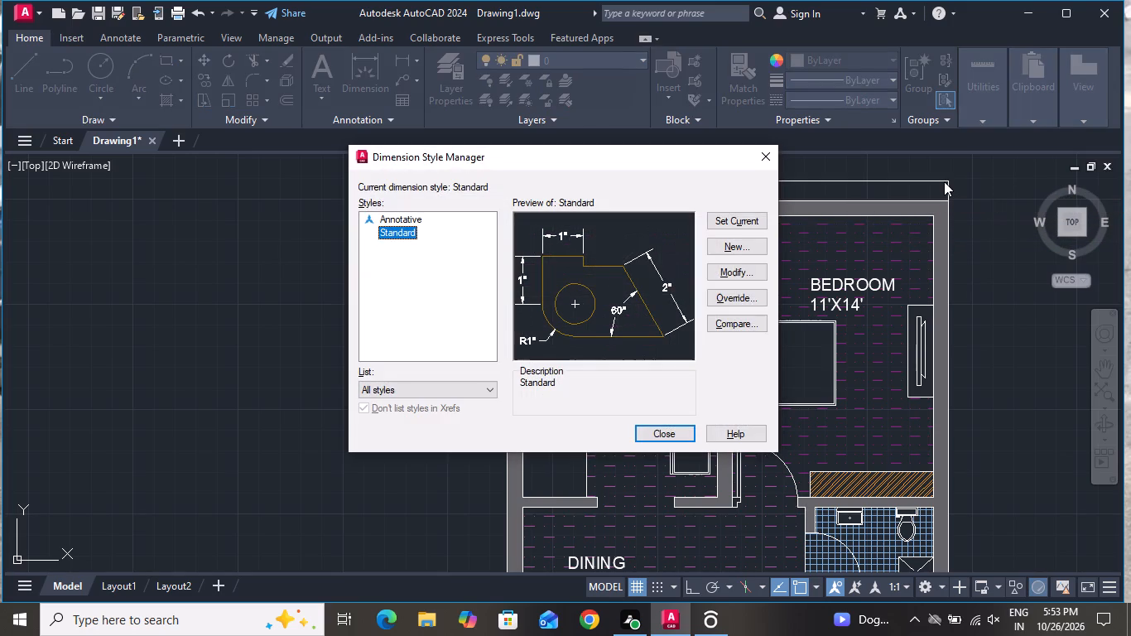
pyautogui.click(771, 277)
pyautogui.click(747, 272)
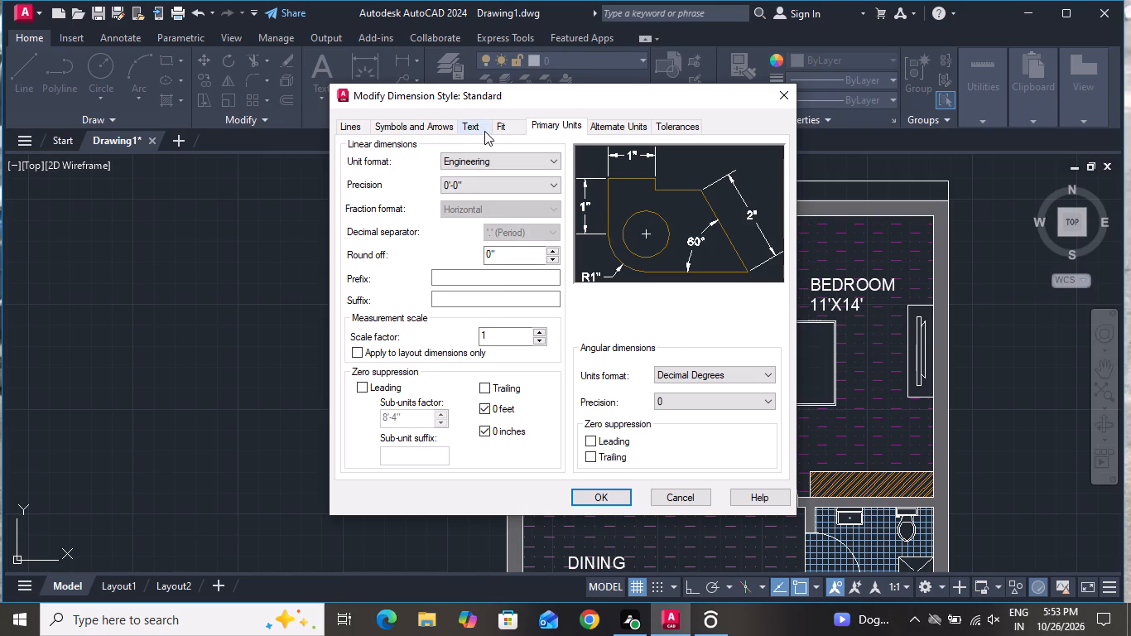
pyautogui.click(478, 130)
pyautogui.click(556, 242)
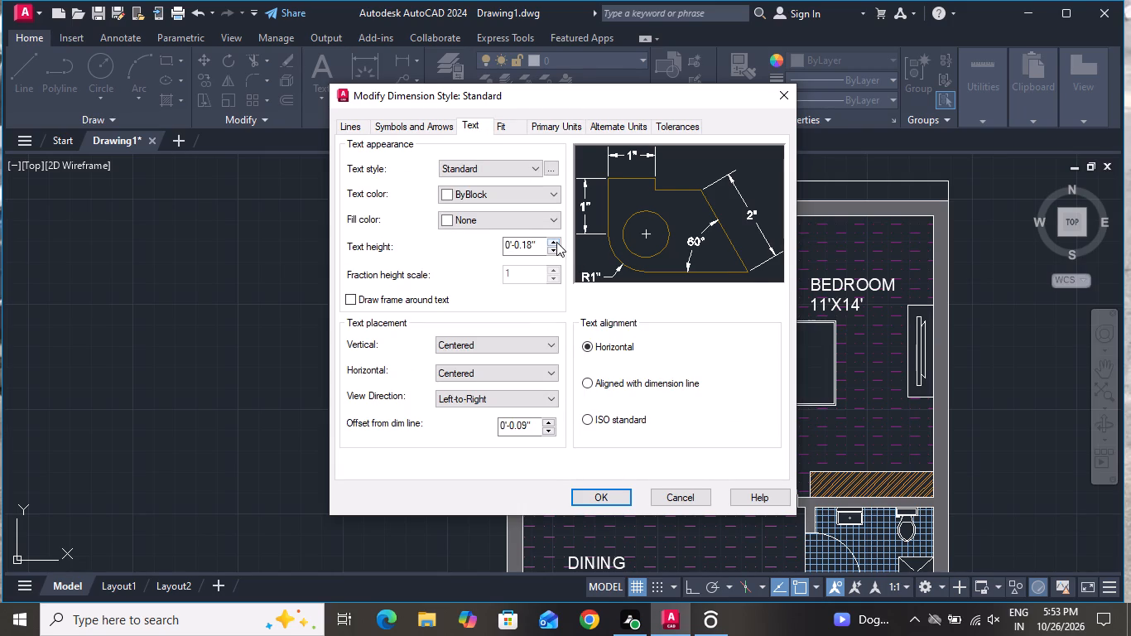
pyautogui.click(556, 243)
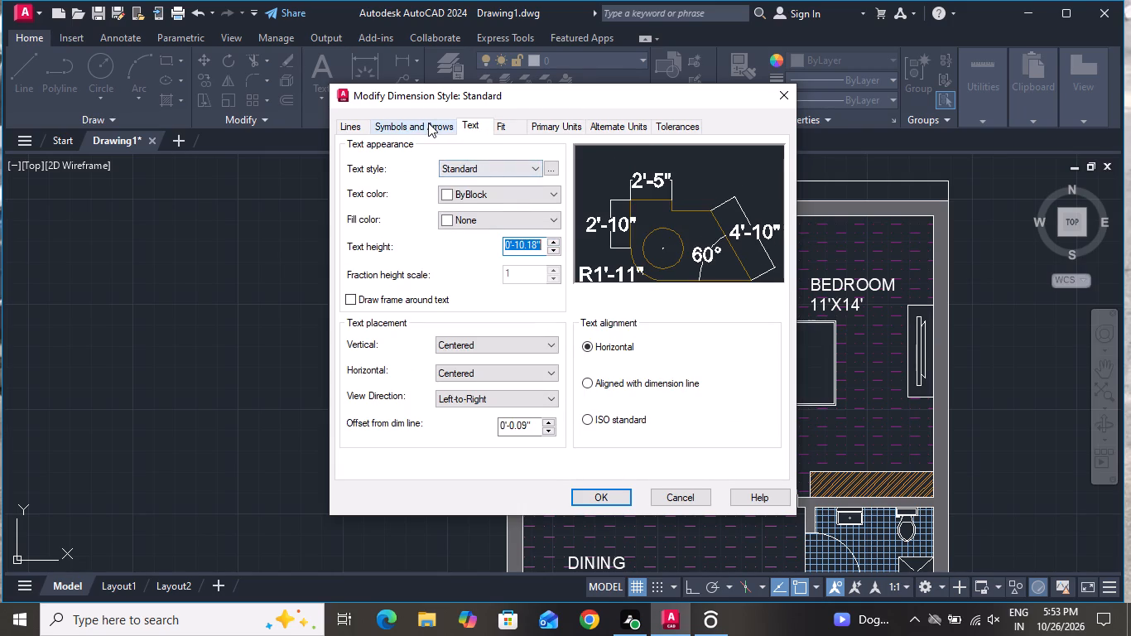
pyautogui.click(428, 123)
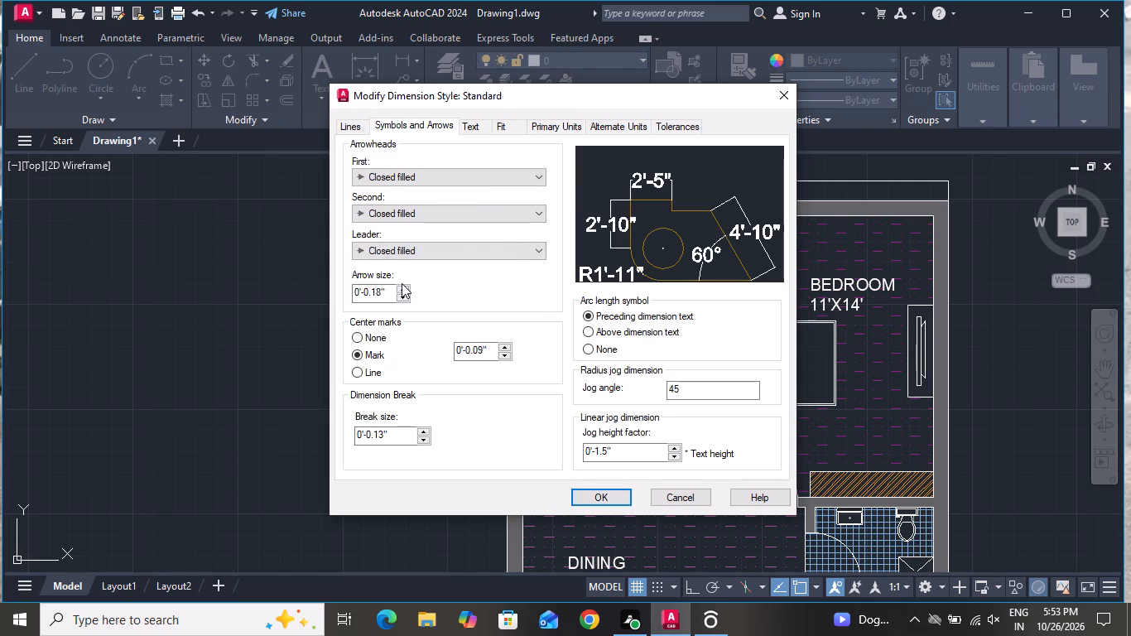
pyautogui.click(402, 287)
pyautogui.click(402, 289)
pyautogui.click(405, 289)
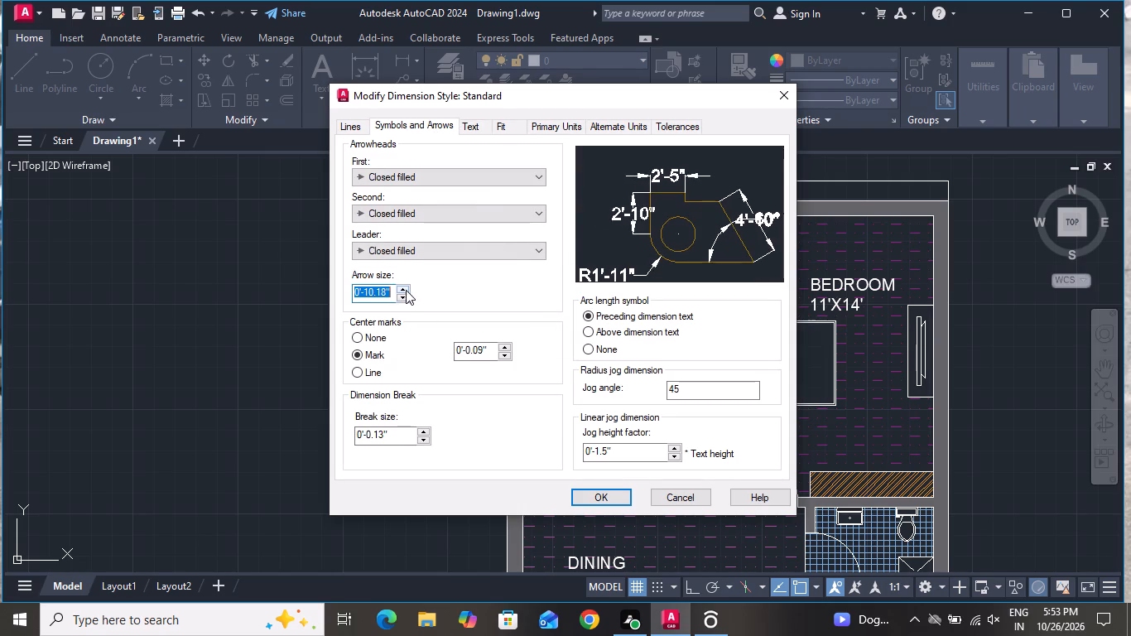
pyautogui.click(587, 503)
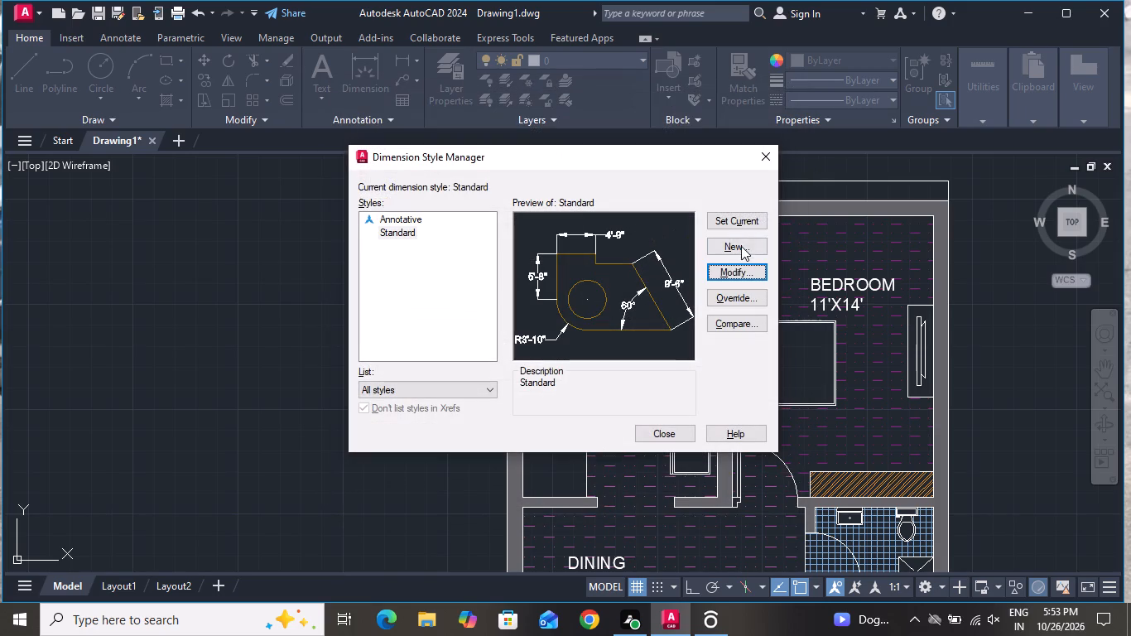
pyautogui.click(744, 225)
pyautogui.click(667, 428)
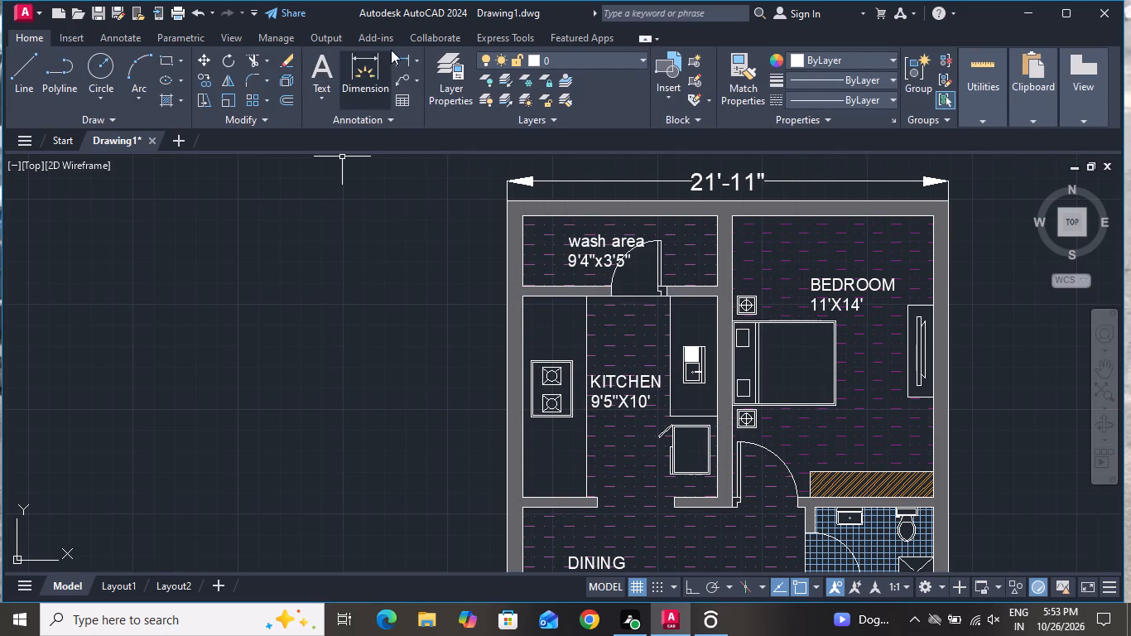
# Add a linear dimension along the ground floor's full outer depth, just outside the bedroom and drawing room wall.
pyautogui.click(411, 58)
pyautogui.scroll(-1, 463, 169)
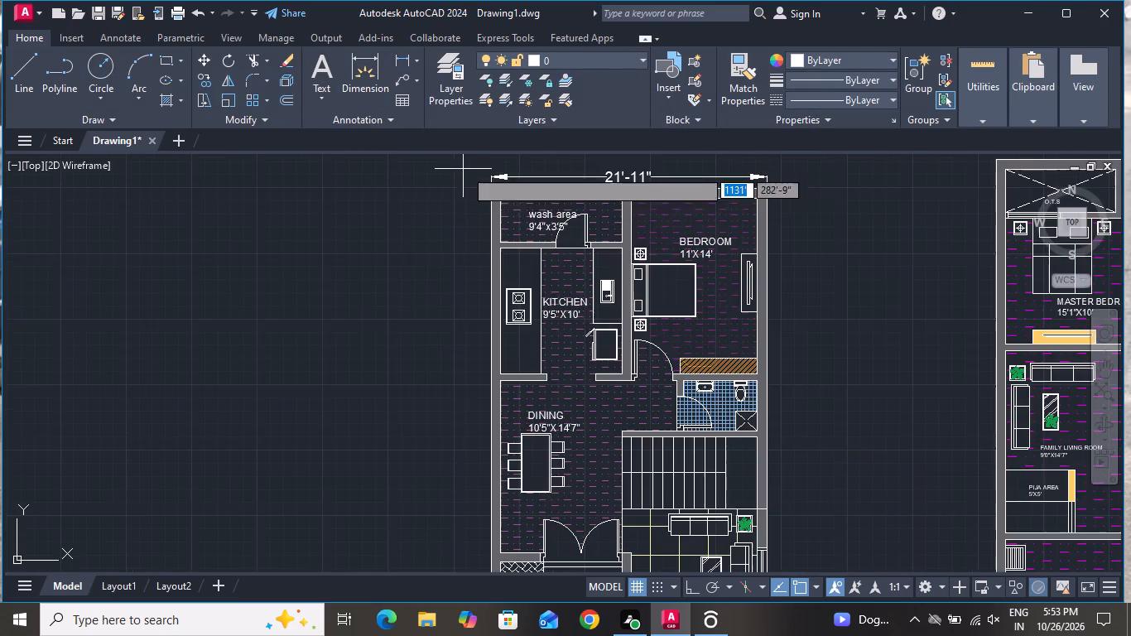
pyautogui.scroll(-1, 469, 171)
pyautogui.scroll(2, 687, 200)
pyautogui.scroll(-1, 668, 208)
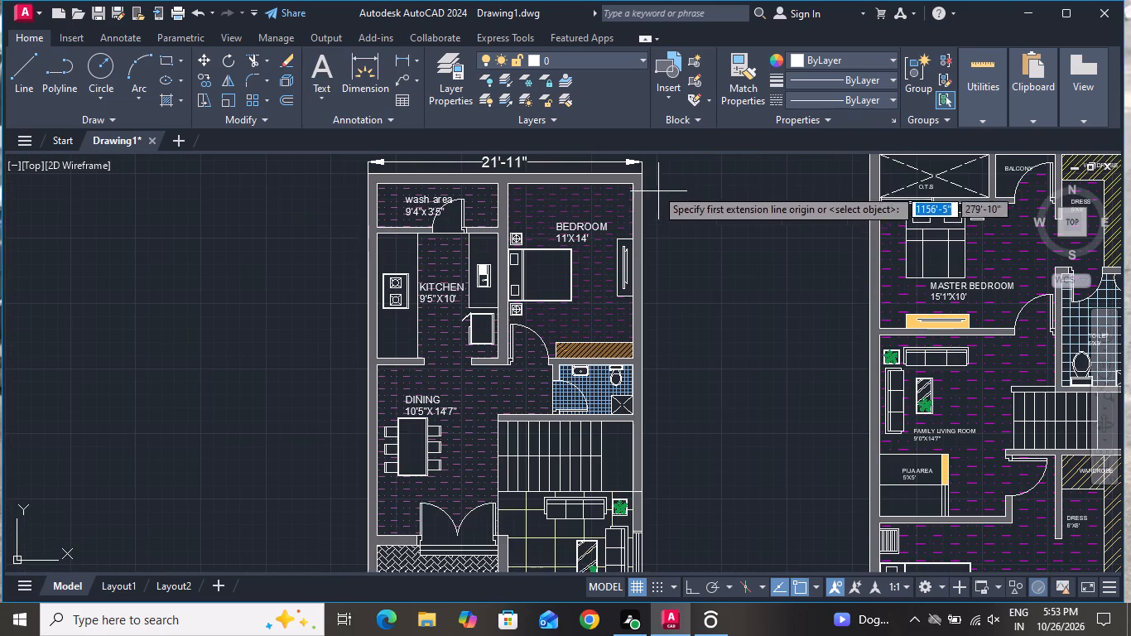
pyautogui.click(645, 173)
pyautogui.scroll(-2, 669, 280)
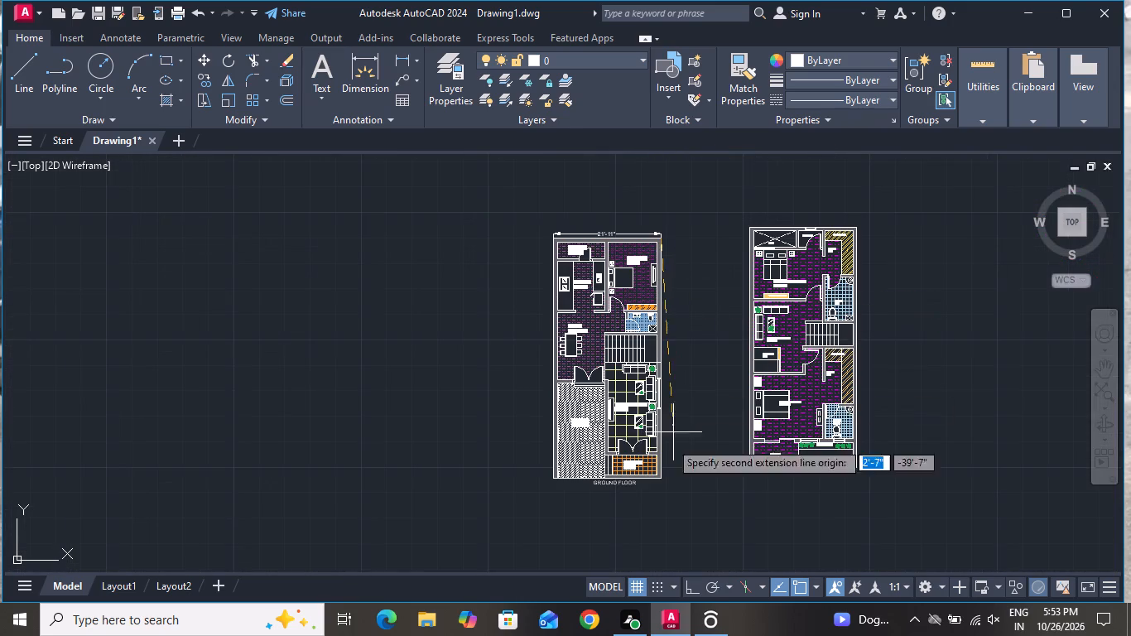
pyautogui.scroll(4, 660, 479)
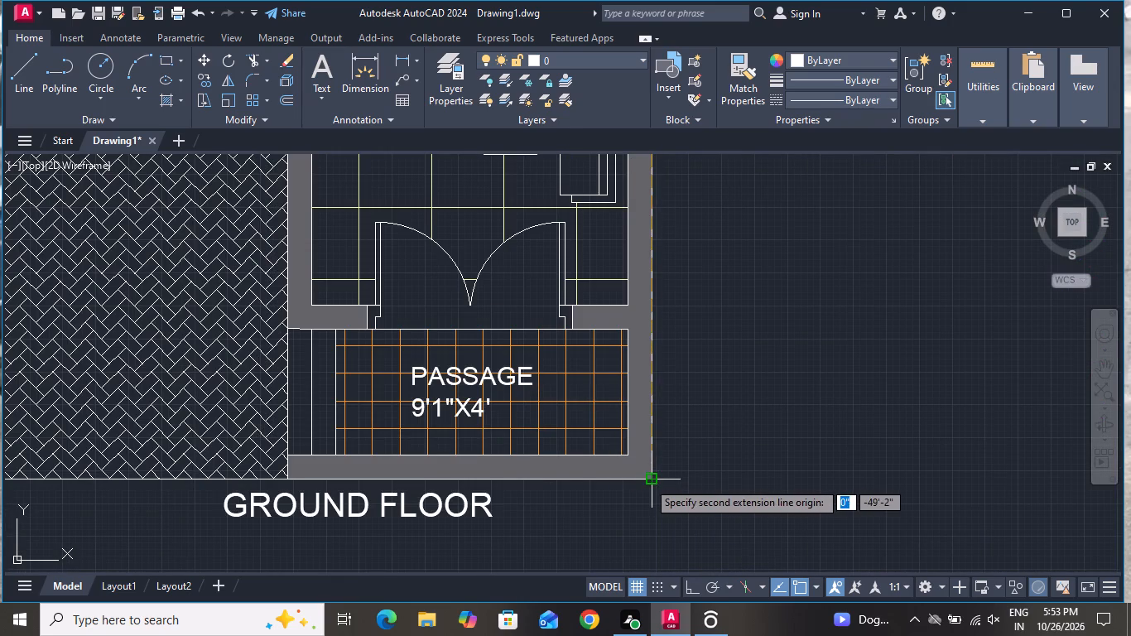
pyautogui.click(648, 481)
pyautogui.scroll(-3, 677, 489)
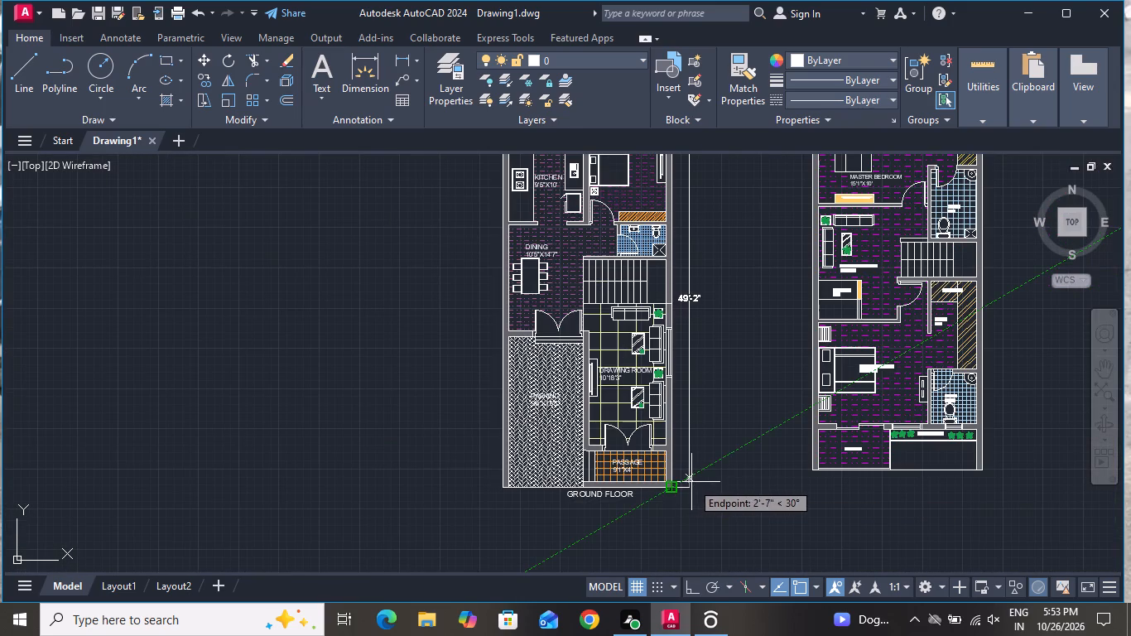
pyautogui.click(691, 482)
# Add a linear dimension across the upper floor plan's full outer width, just above the O.T.S and wardrobe wall.
pyautogui.scroll(-2, 691, 499)
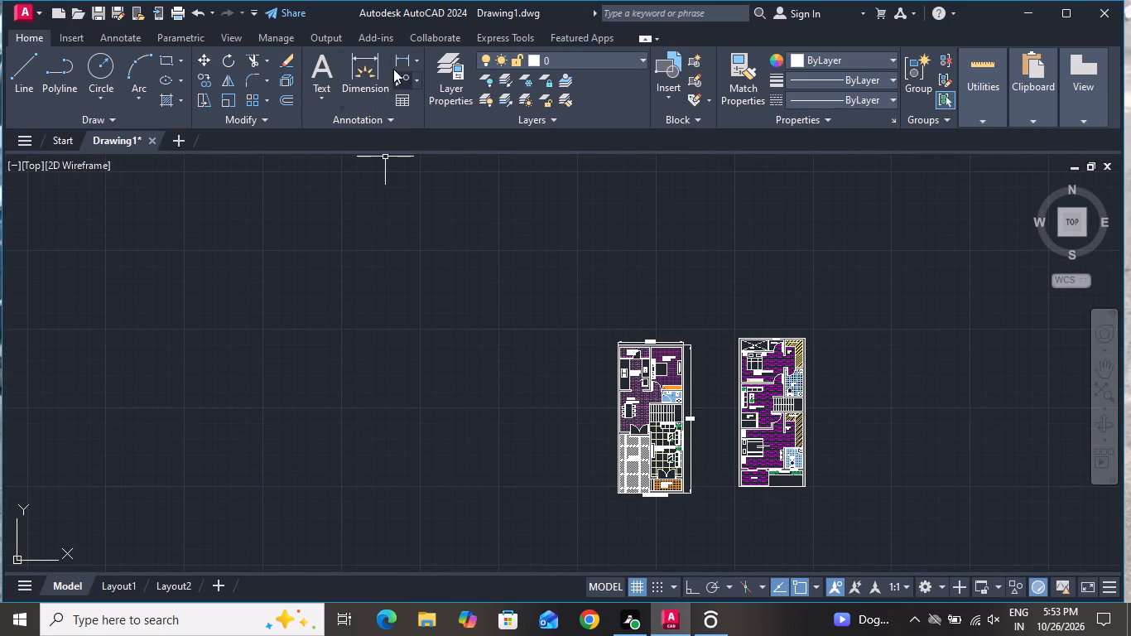
pyautogui.click(396, 59)
pyautogui.scroll(3, 786, 349)
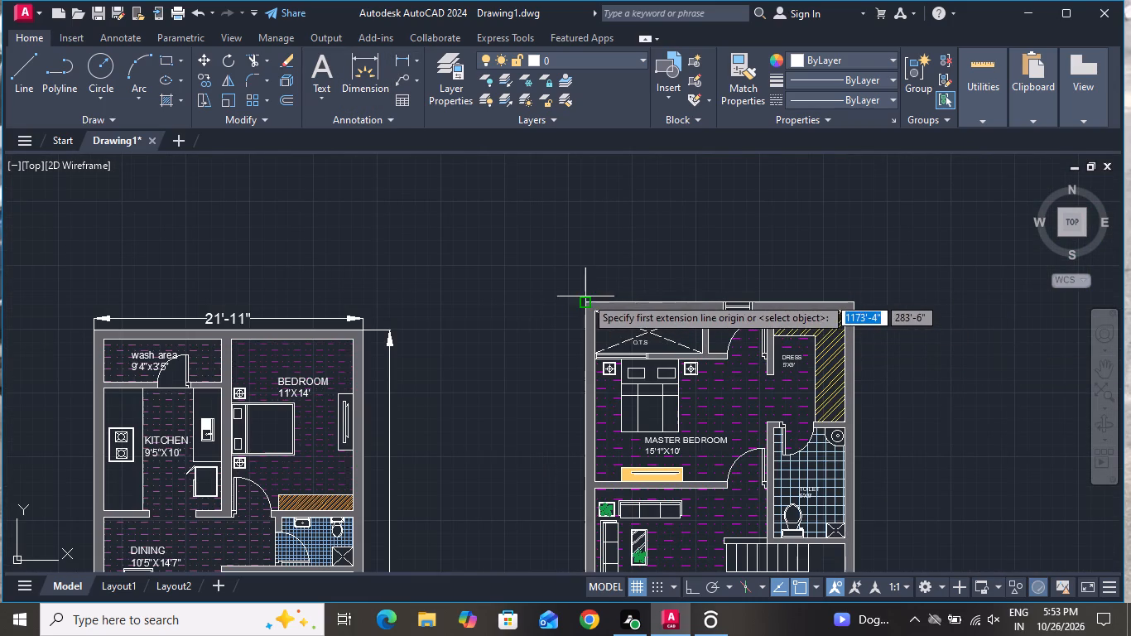
pyautogui.click(587, 303)
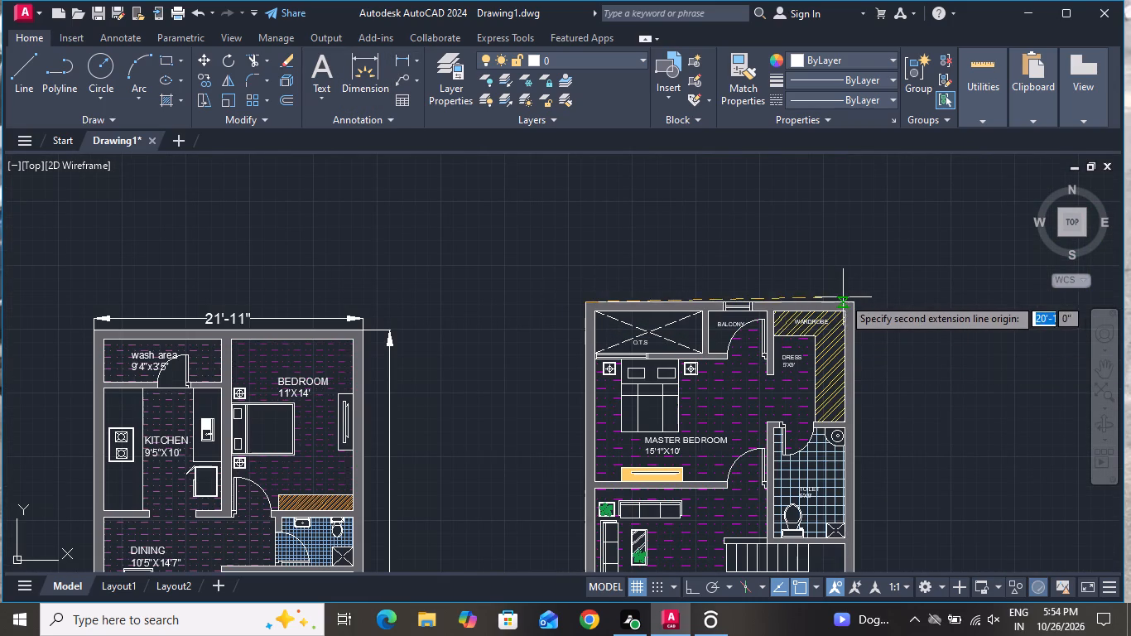
pyautogui.click(854, 305)
pyautogui.click(849, 287)
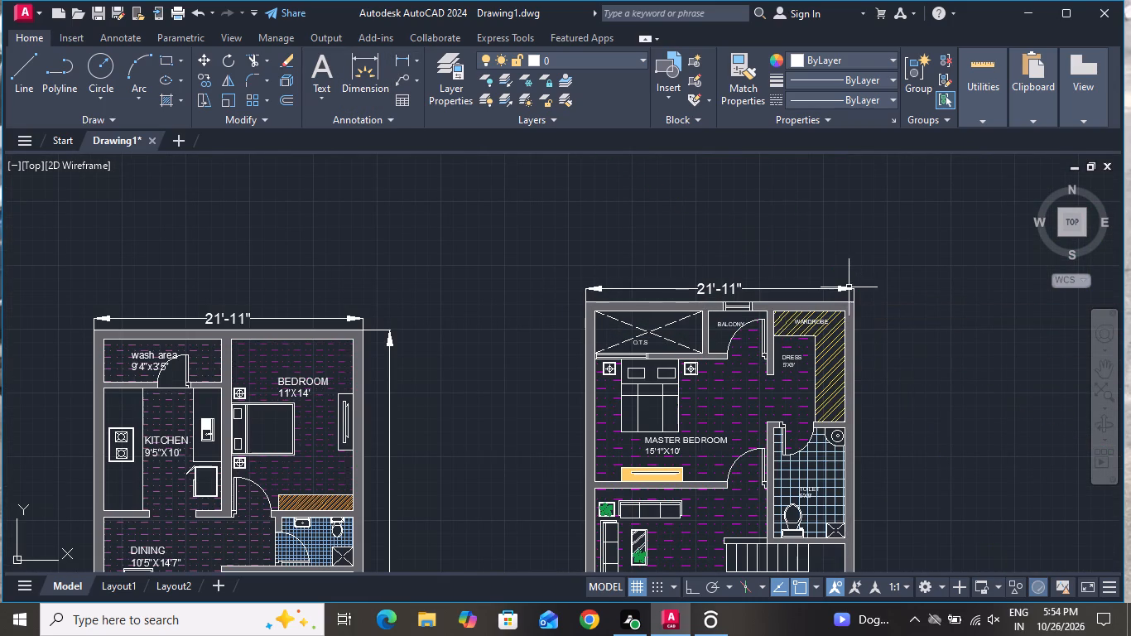
# Add a linear dimension along the upper floor's full outer depth, about 3'-2" outside the wardrobe and toilet wall.
pyautogui.click(407, 65)
pyautogui.scroll(-1, 378, 105)
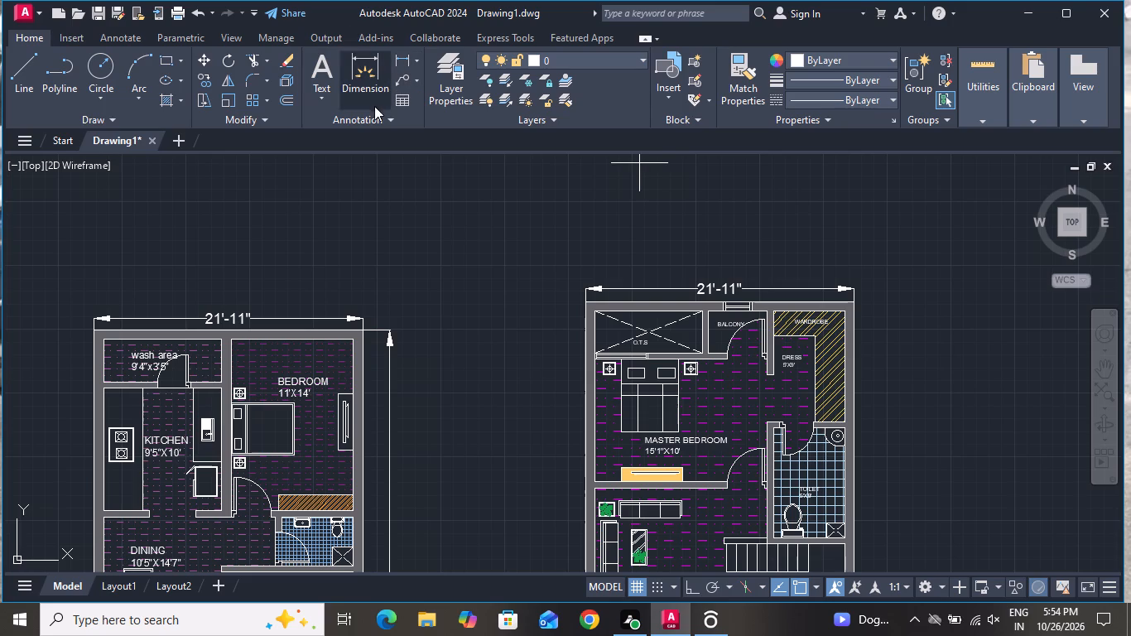
pyautogui.scroll(-3, 374, 106)
pyautogui.scroll(-3, 539, 244)
pyautogui.scroll(5, 622, 267)
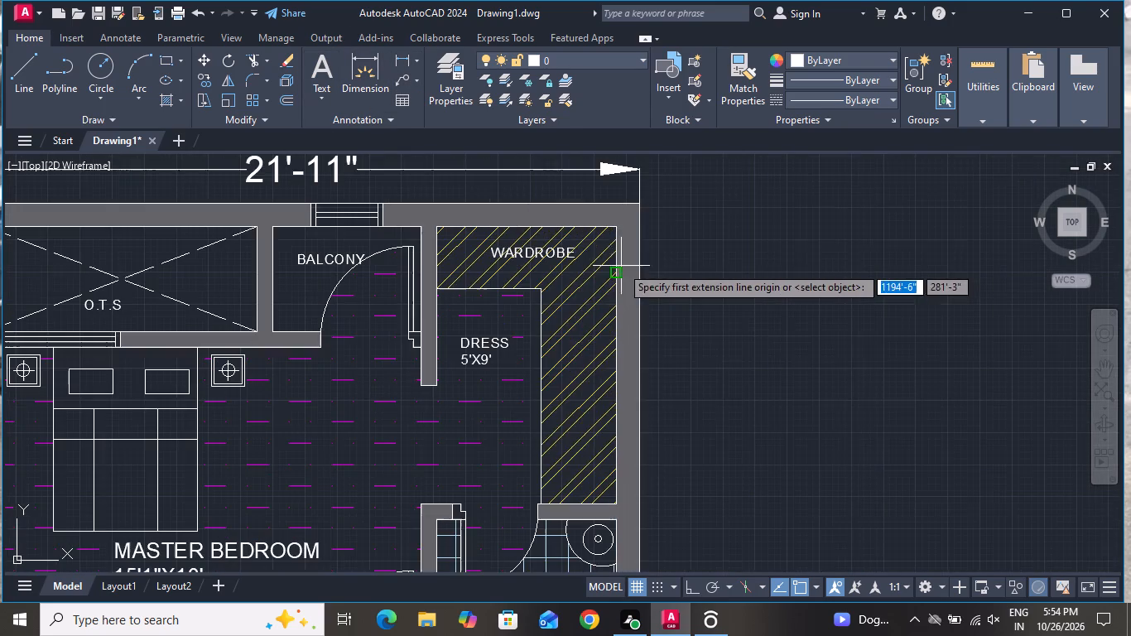
pyautogui.click(642, 205)
pyautogui.scroll(-3, 681, 242)
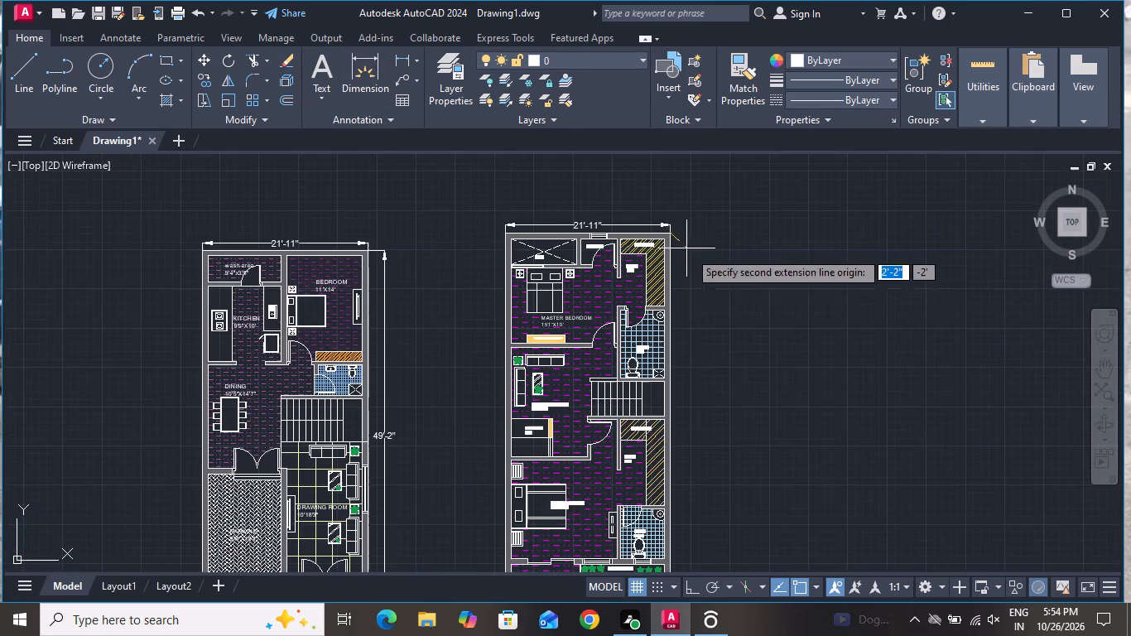
pyautogui.scroll(-3, 694, 381)
pyautogui.scroll(3, 700, 417)
pyautogui.scroll(1, 643, 487)
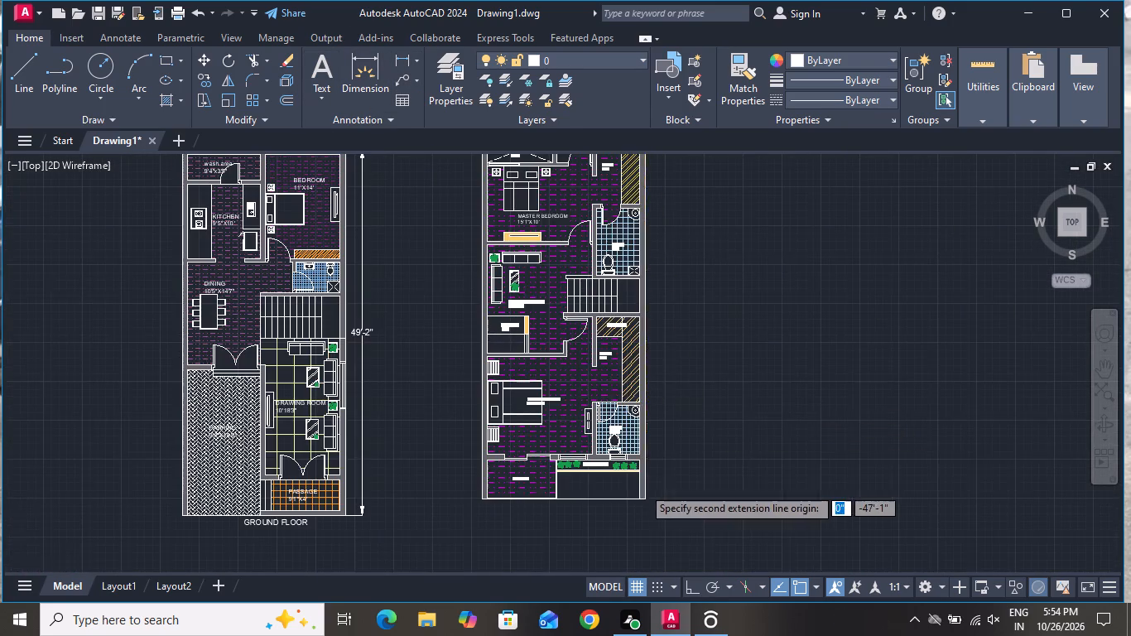
pyautogui.scroll(2, 643, 487)
pyautogui.click(649, 533)
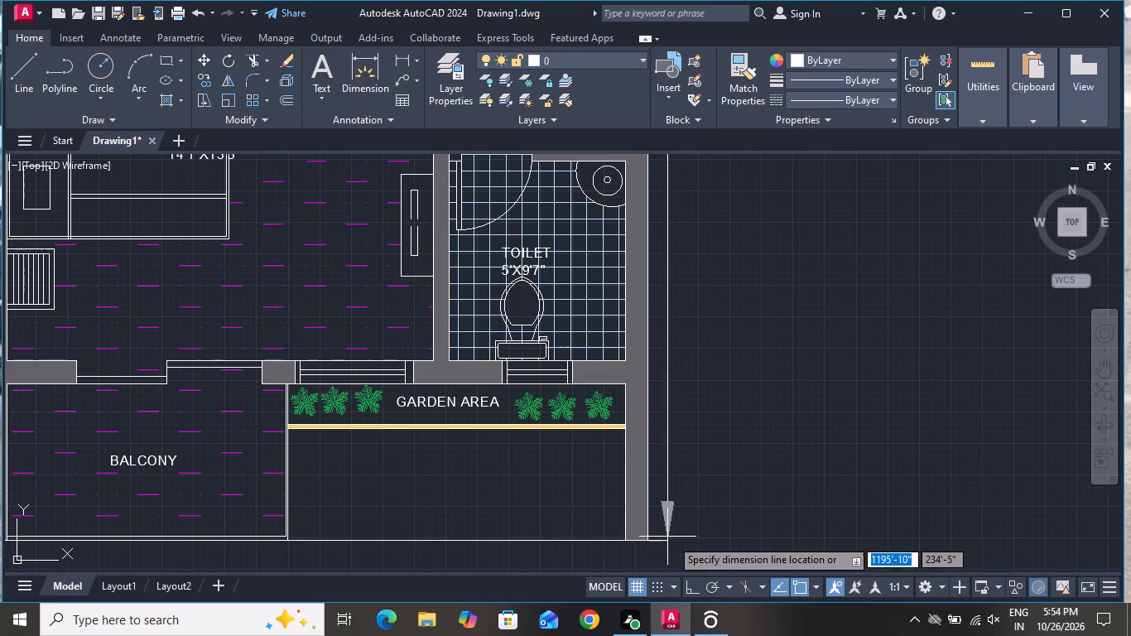
pyautogui.scroll(-3, 678, 542)
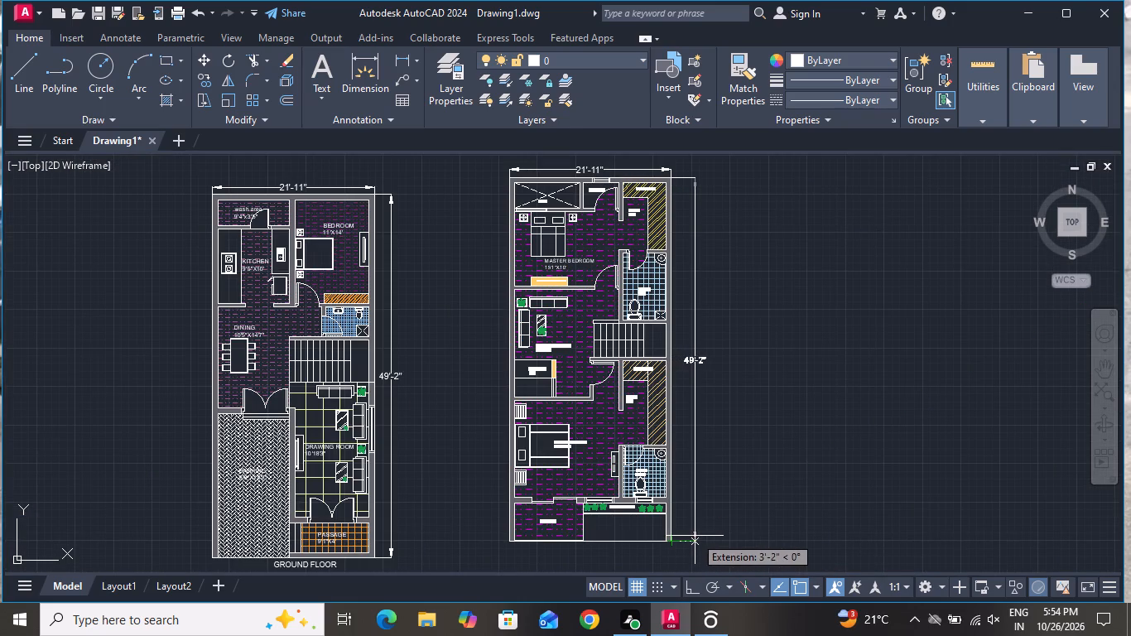
pyautogui.click(695, 536)
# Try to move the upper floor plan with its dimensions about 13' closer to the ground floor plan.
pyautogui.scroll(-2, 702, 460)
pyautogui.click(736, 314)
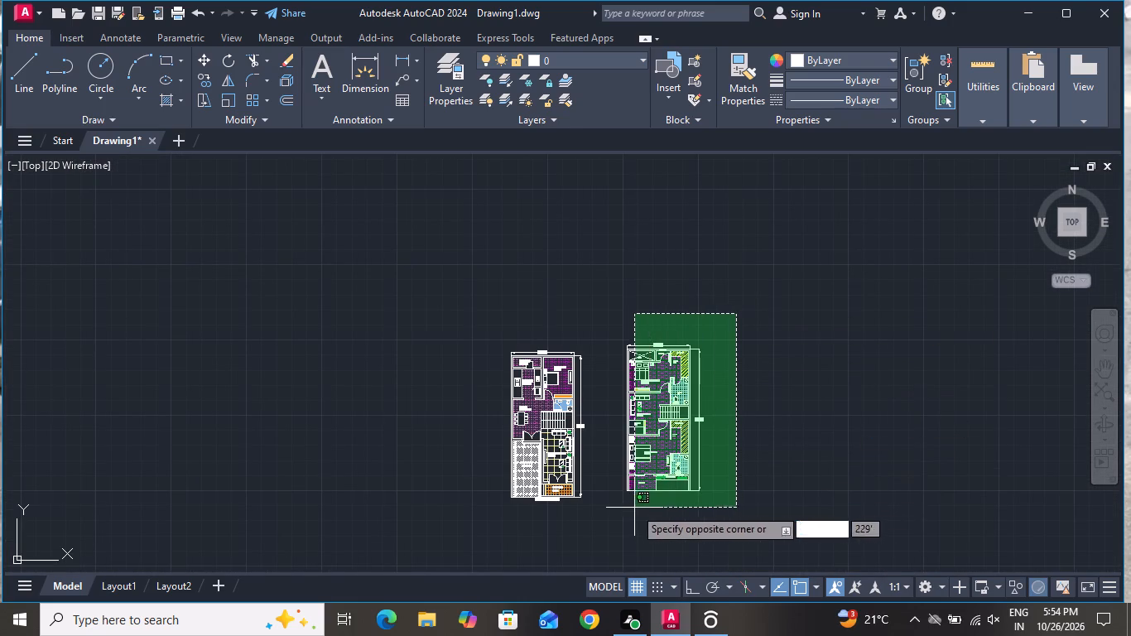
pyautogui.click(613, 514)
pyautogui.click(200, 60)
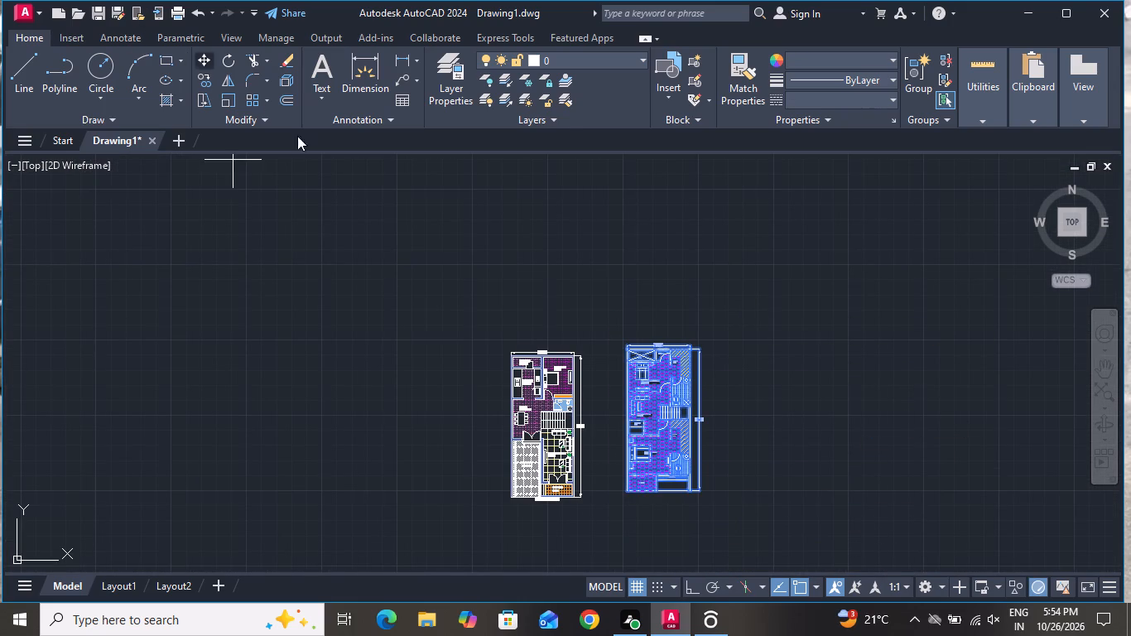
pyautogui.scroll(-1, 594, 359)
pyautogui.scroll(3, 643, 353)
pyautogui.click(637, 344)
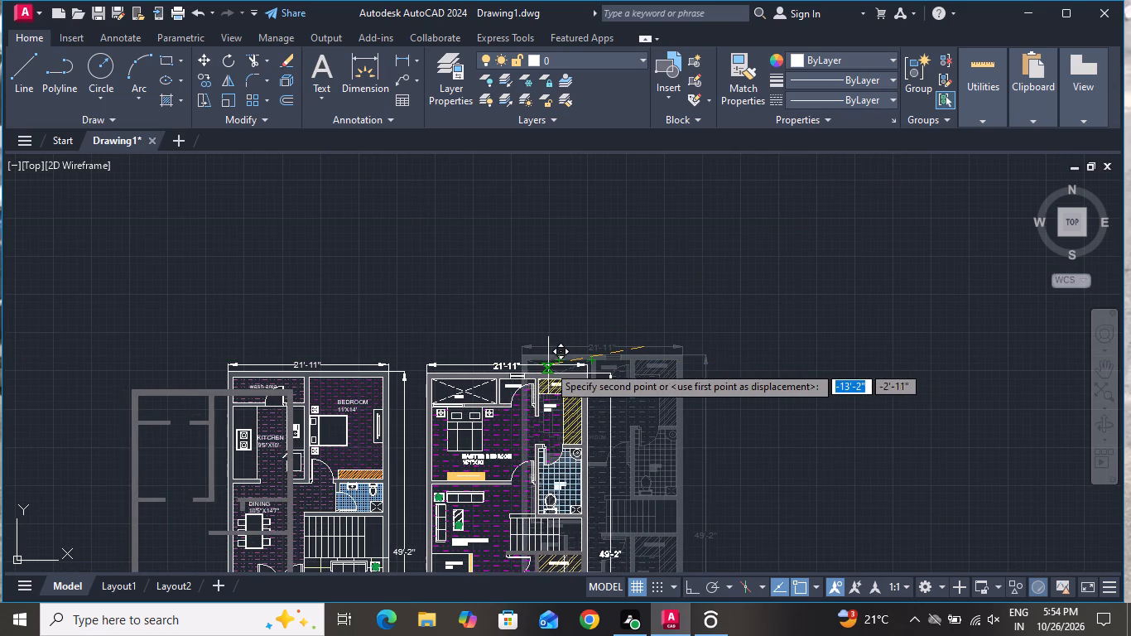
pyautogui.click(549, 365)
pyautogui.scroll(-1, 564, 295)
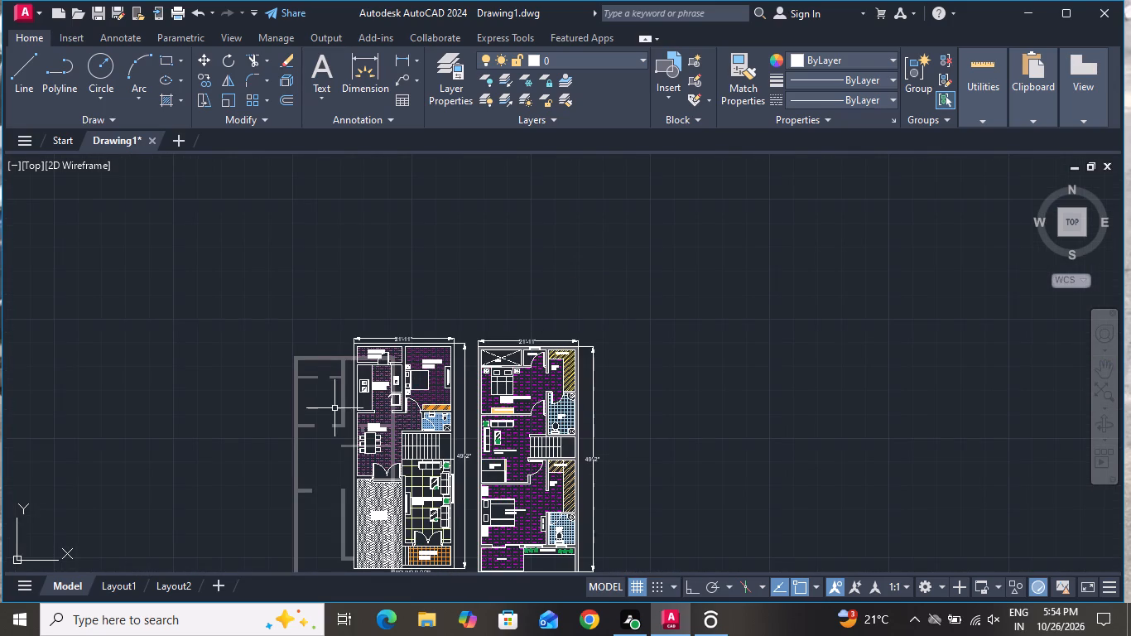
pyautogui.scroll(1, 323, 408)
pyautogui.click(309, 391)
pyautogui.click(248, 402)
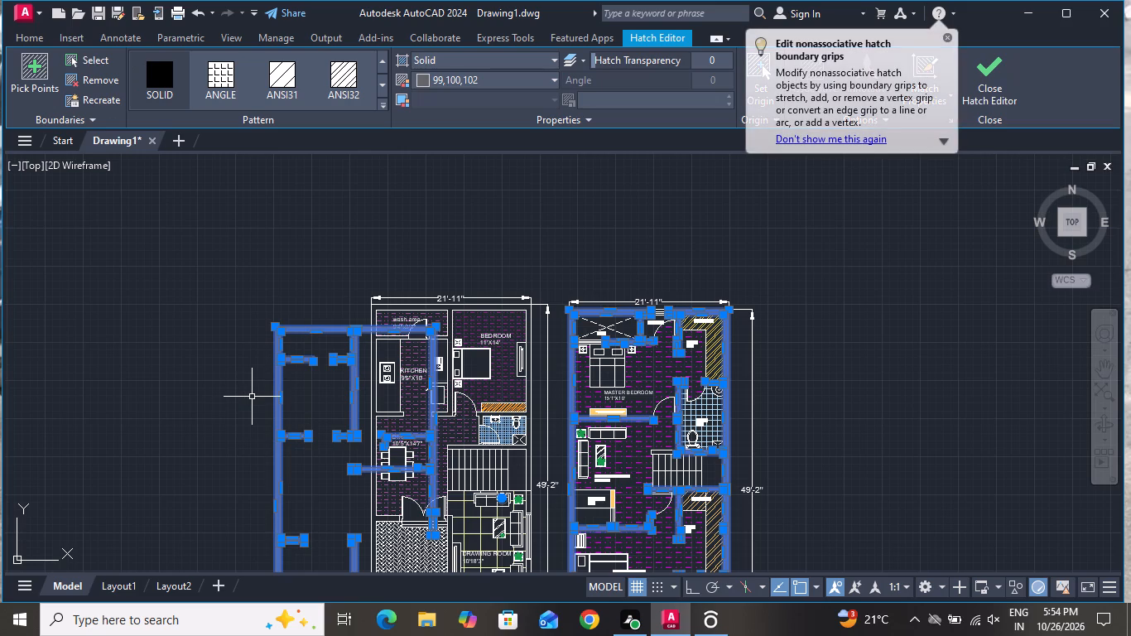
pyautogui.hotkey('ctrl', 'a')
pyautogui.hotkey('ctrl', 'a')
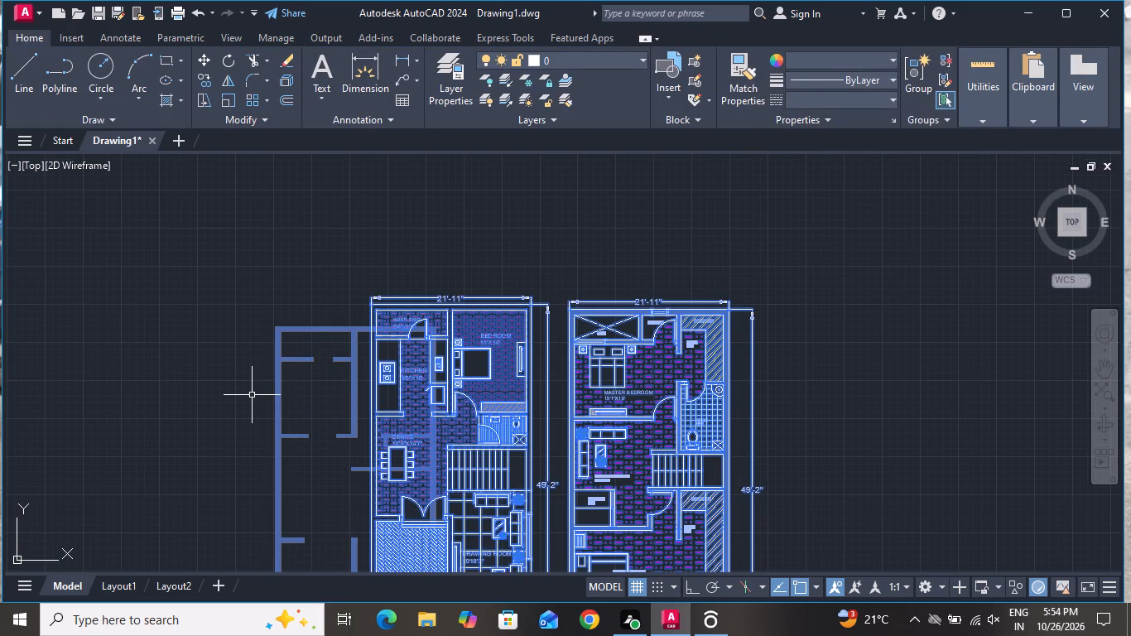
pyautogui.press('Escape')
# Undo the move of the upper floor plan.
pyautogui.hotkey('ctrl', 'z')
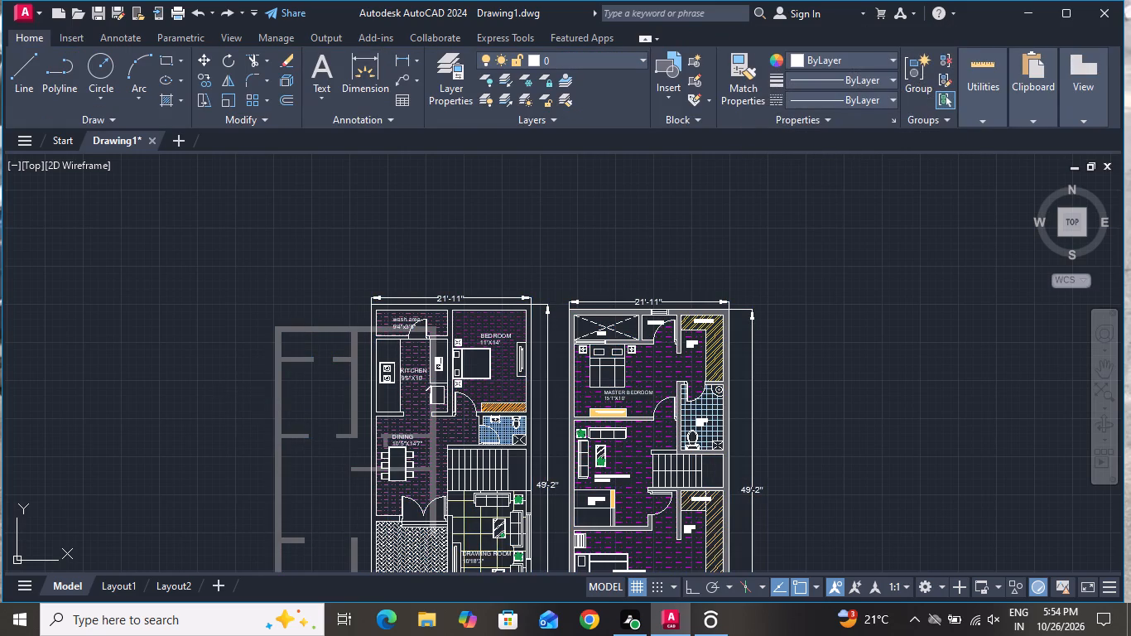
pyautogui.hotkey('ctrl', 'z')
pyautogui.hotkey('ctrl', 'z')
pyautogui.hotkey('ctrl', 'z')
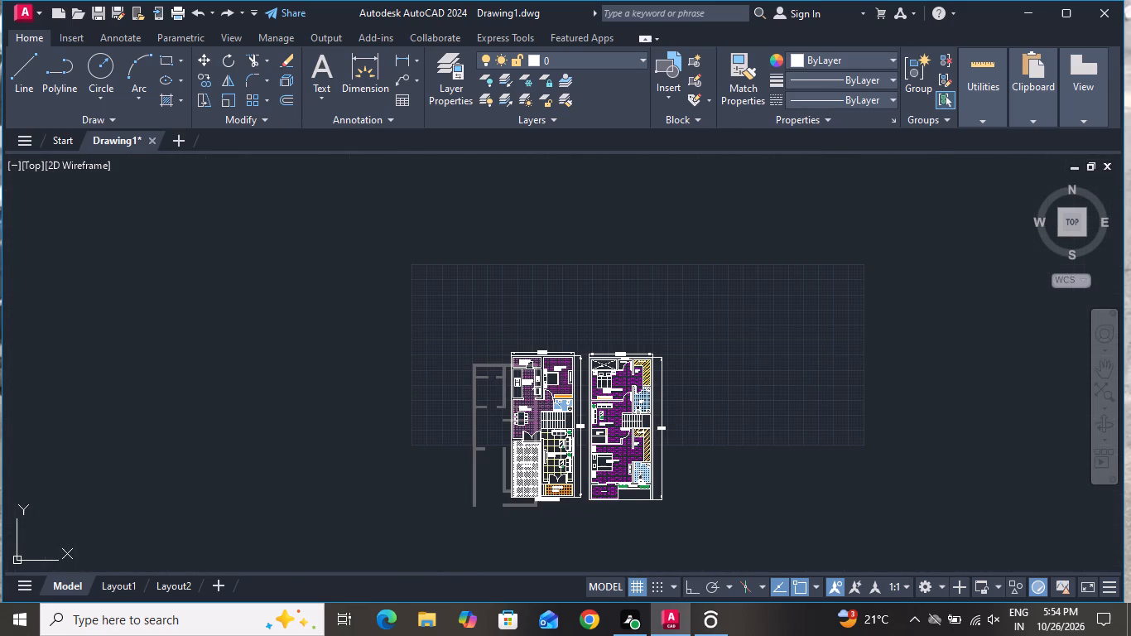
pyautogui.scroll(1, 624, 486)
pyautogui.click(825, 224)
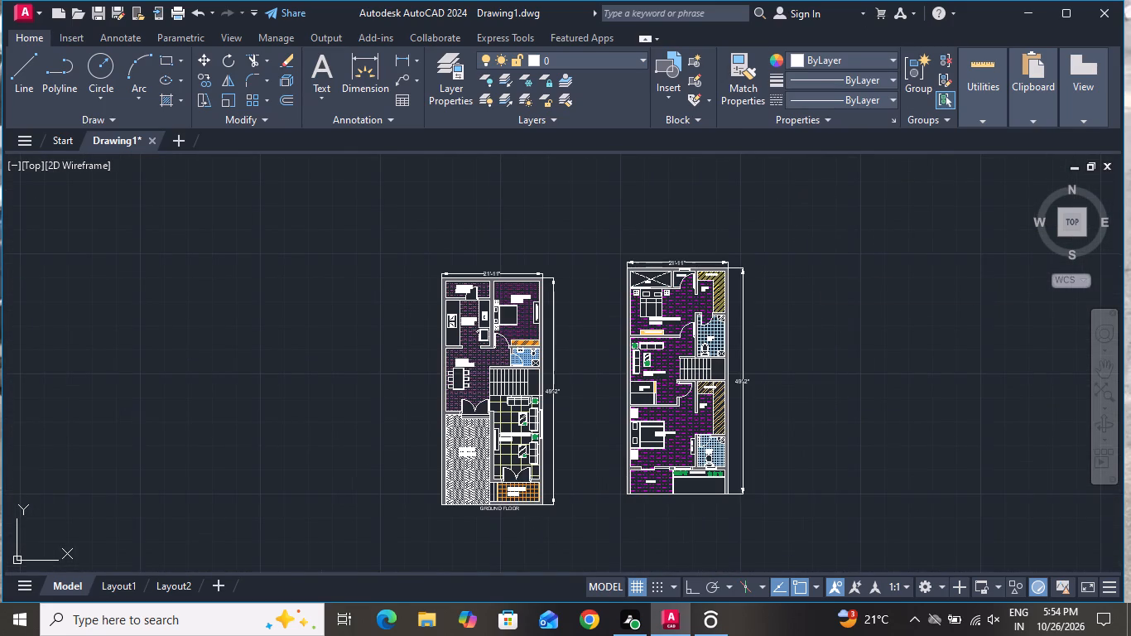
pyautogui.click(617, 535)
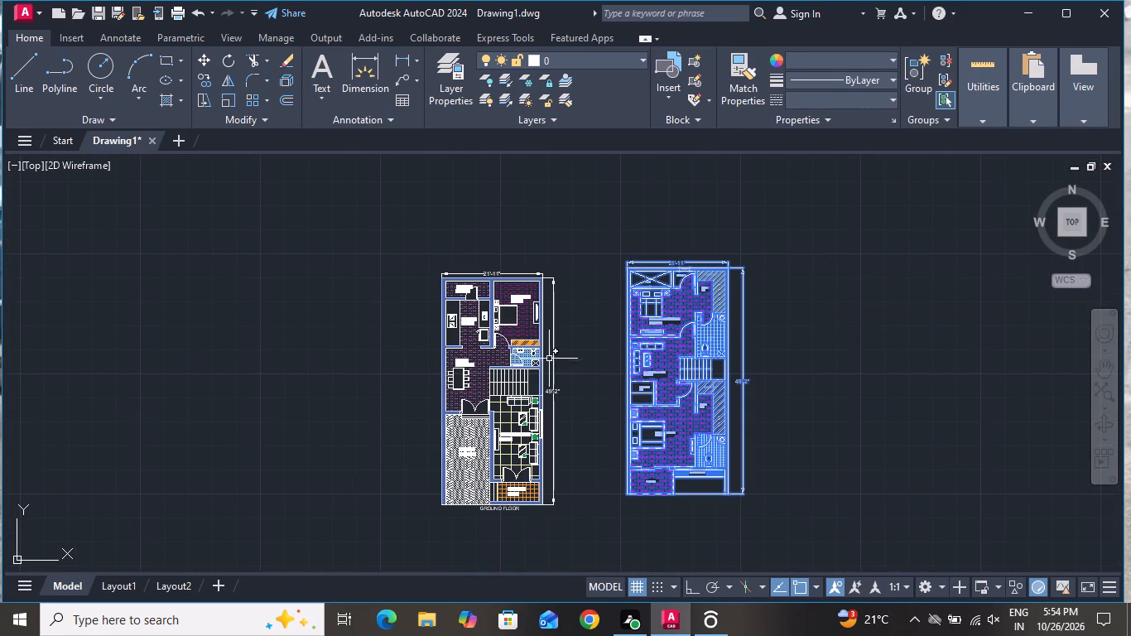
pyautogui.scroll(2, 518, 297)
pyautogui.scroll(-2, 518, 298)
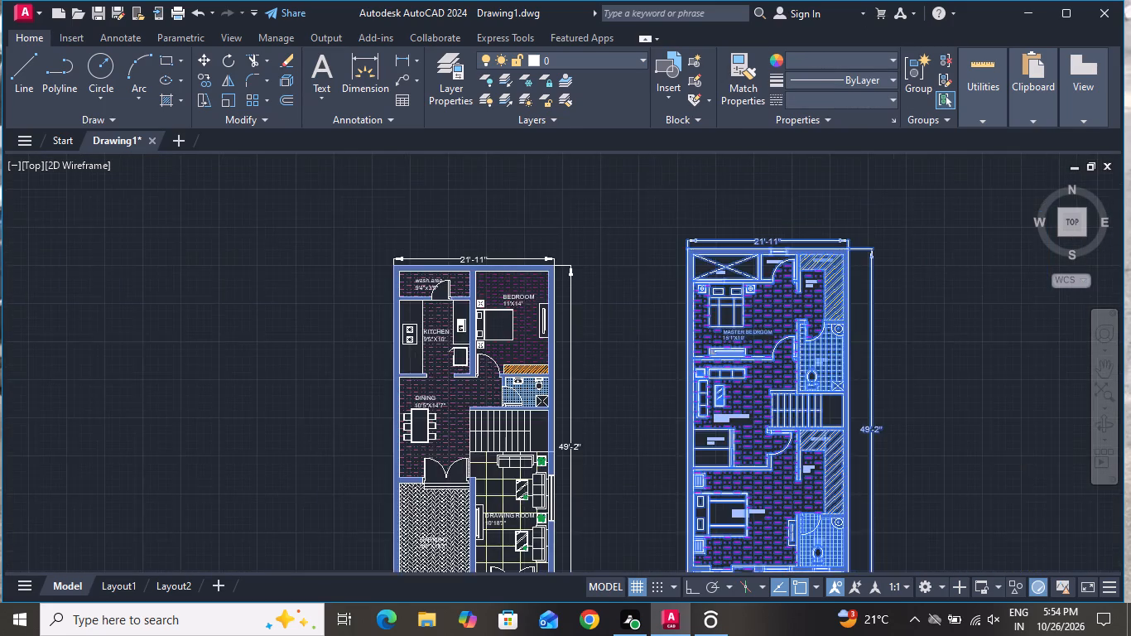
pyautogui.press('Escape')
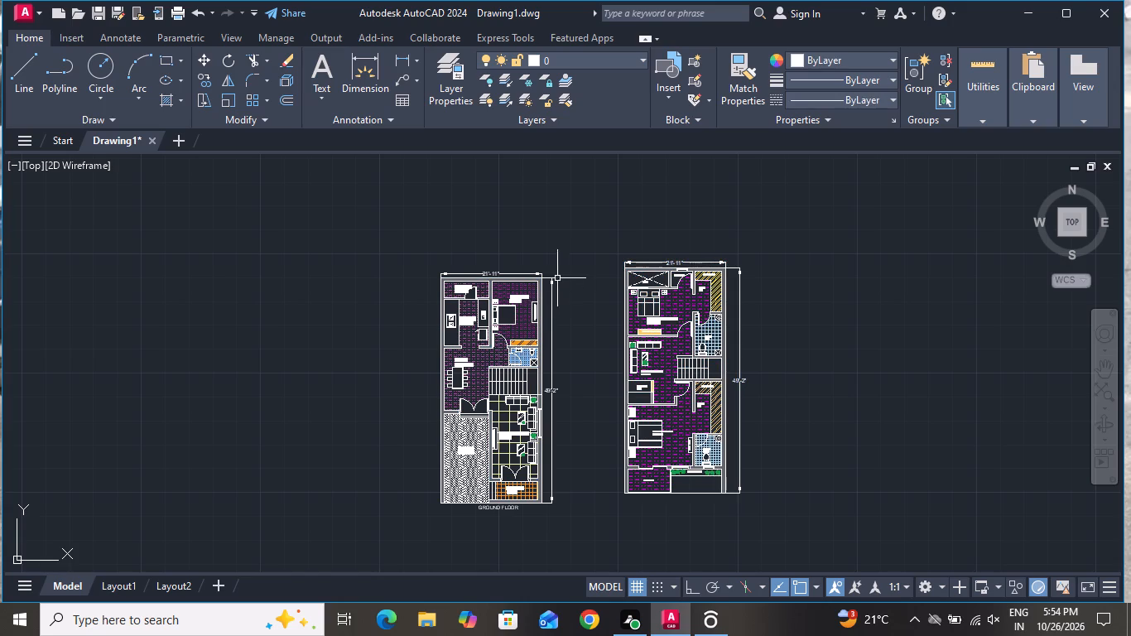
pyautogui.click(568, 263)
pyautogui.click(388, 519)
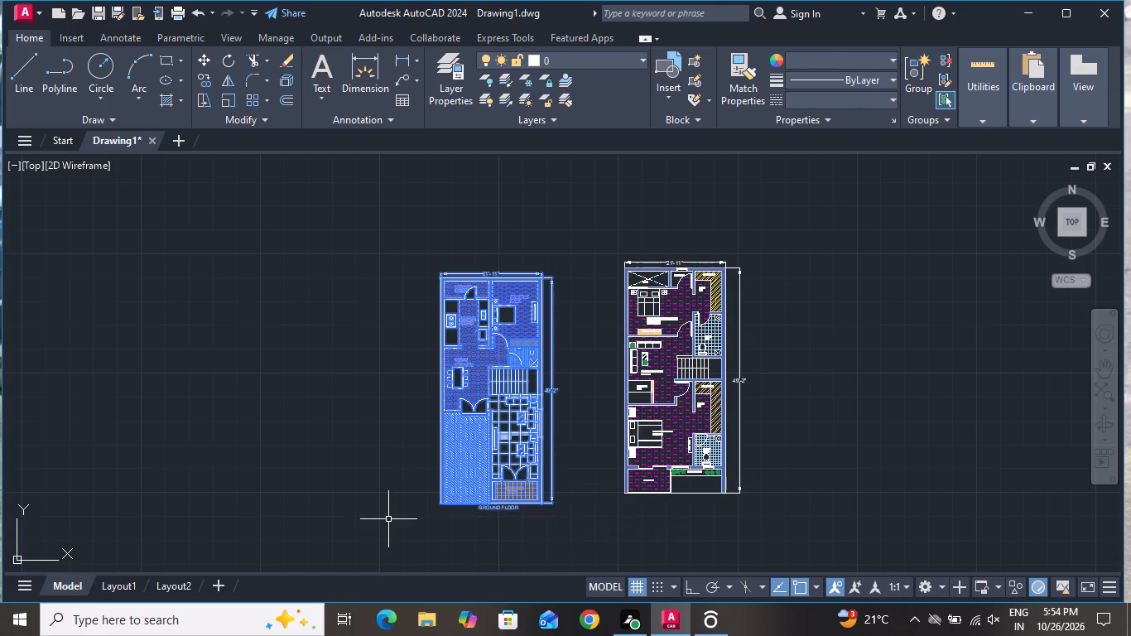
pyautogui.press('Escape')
# Copy the GROUND FLOOR title from below the ground floor plan to just below the upper floor plan's balcony wall.
pyautogui.scroll(-1, 479, 444)
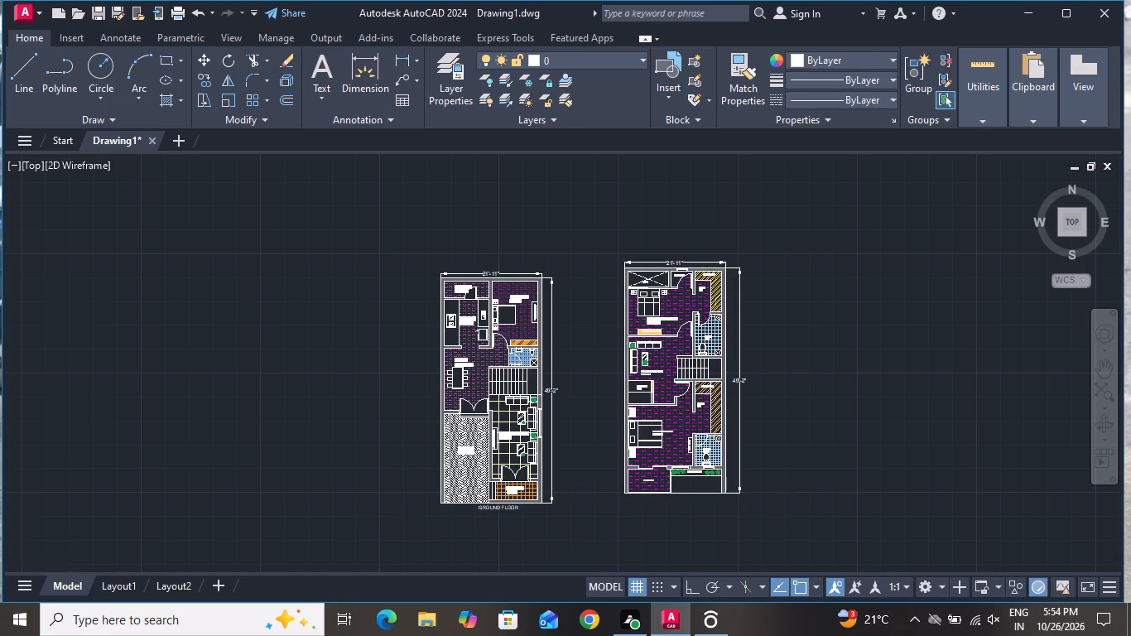
pyautogui.scroll(-1, 479, 444)
pyautogui.scroll(1, 531, 478)
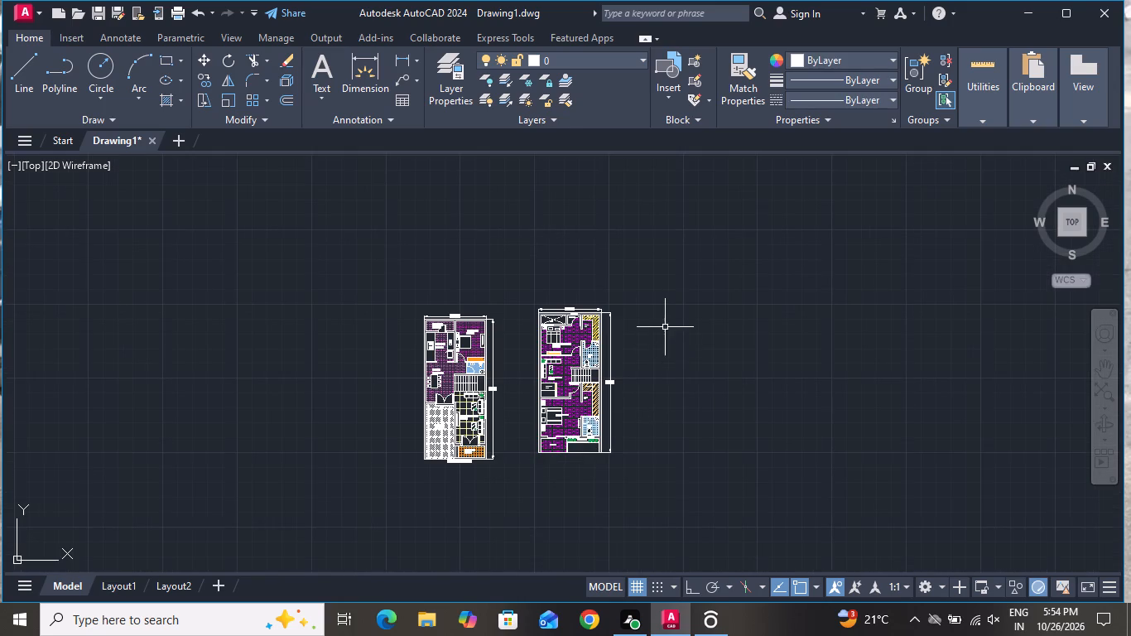
pyautogui.scroll(1, 637, 320)
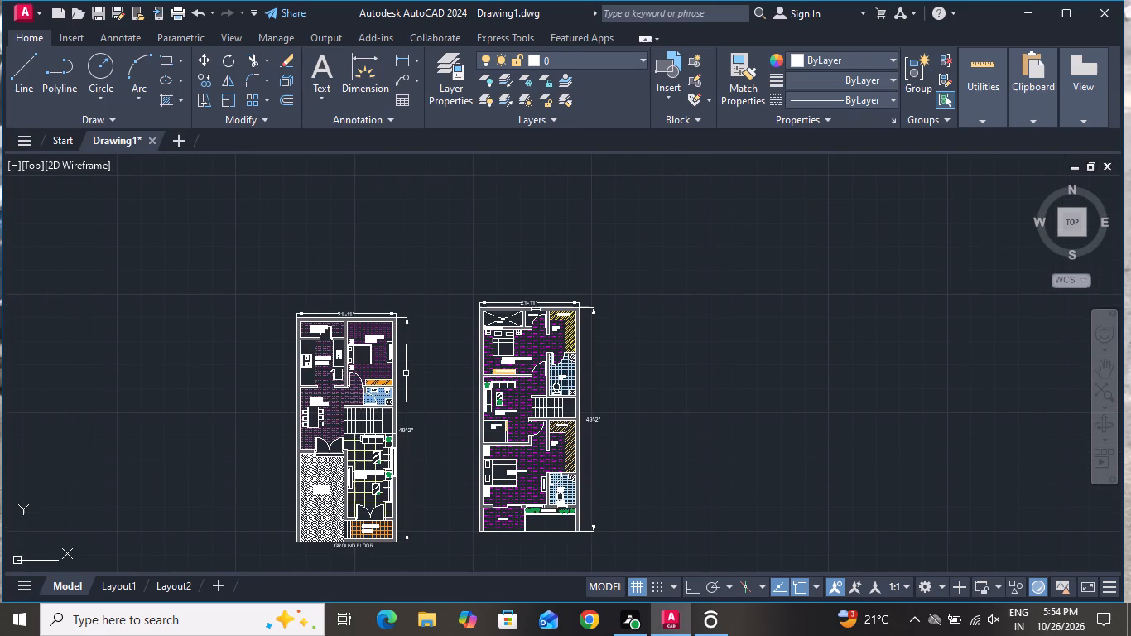
pyautogui.scroll(2, 128, 601)
pyautogui.scroll(2, 367, 574)
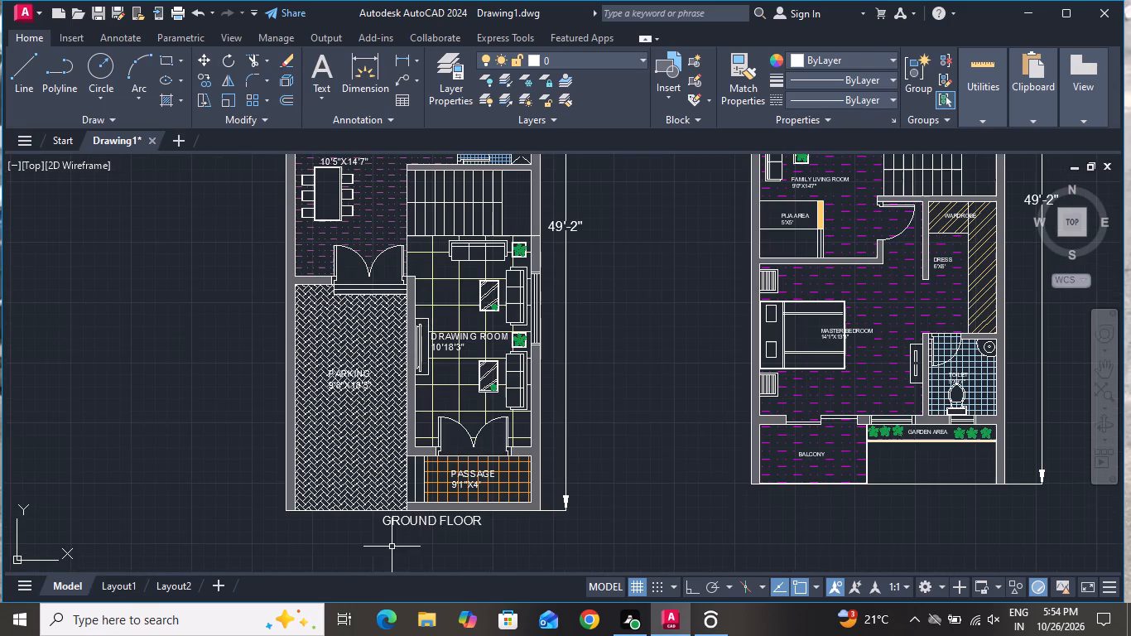
pyautogui.click(419, 519)
pyautogui.click(209, 84)
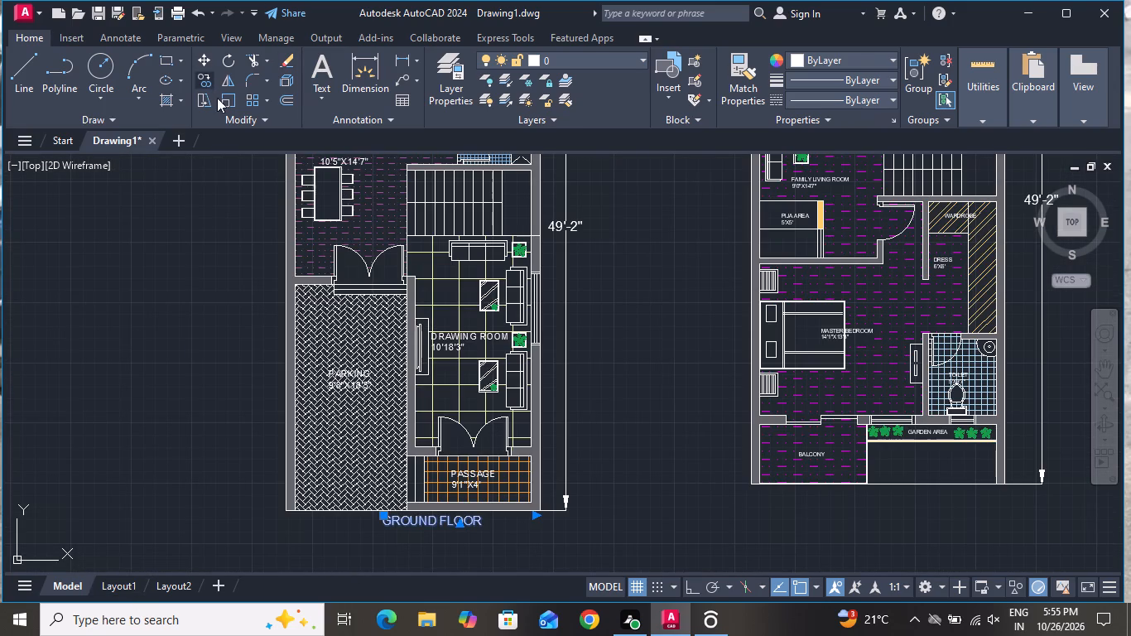
pyautogui.click(407, 521)
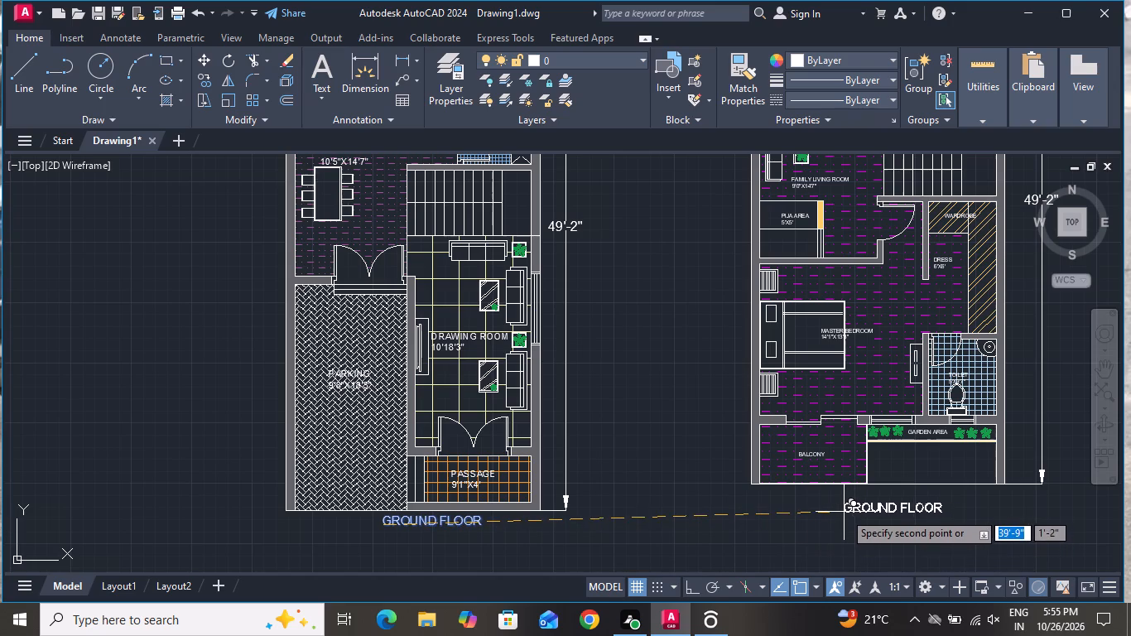
pyautogui.click(844, 511)
pyautogui.moveTo(848, 512); pyautogui.dragTo(840, 513, button='right')
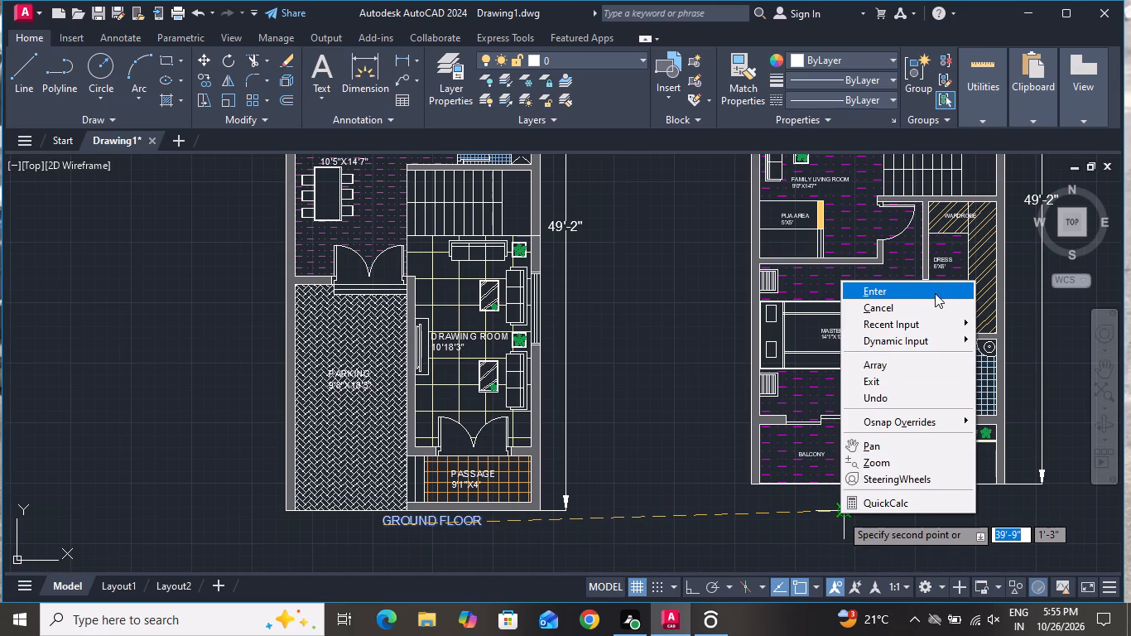
pyautogui.click(934, 296)
# Change the copied title below the upper floor plan to read FIRST FLOOR.
pyautogui.scroll(-2, 758, 262)
pyautogui.scroll(4, 830, 356)
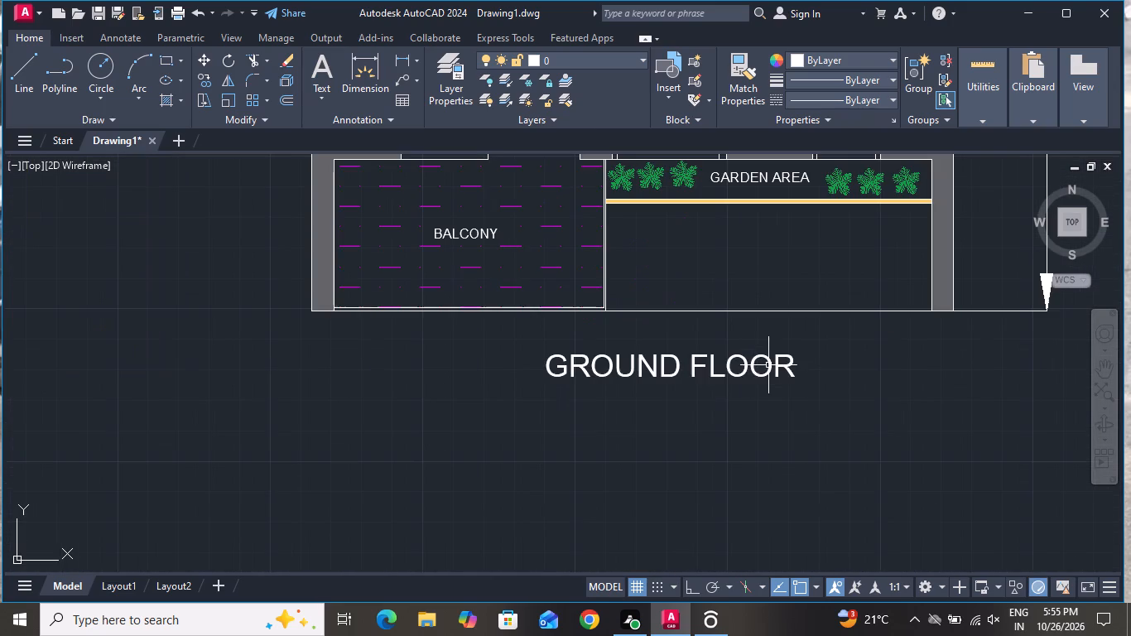
pyautogui.doubleClick(677, 357)
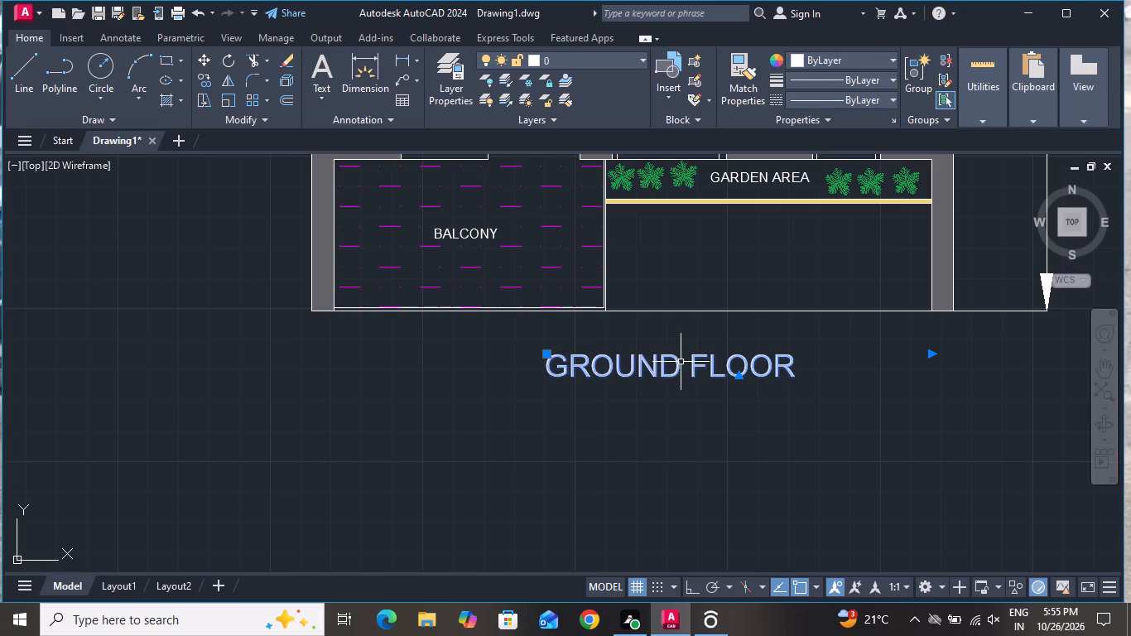
pyautogui.doubleClick(681, 362)
pyautogui.press('BackSpace')
pyautogui.press('BackSpace')
pyautogui.press('BackSpace')
pyautogui.press('BackSpace')
pyautogui.press('BackSpace')
pyautogui.press('BackSpace')
pyautogui.press('BackSpace')
pyautogui.press('BackSpace')
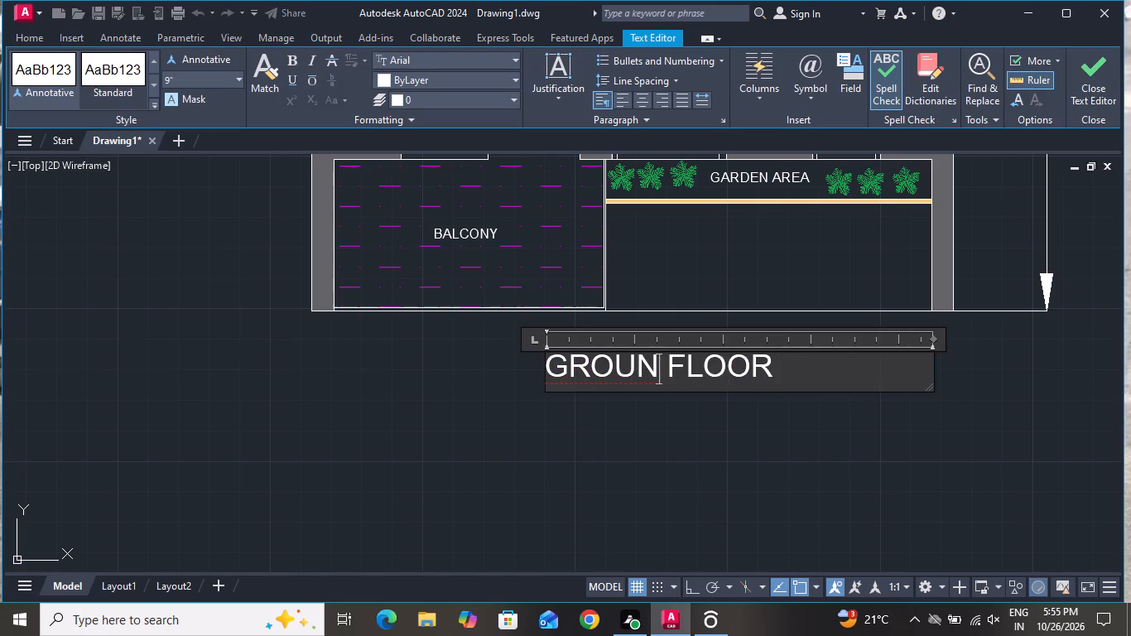
pyautogui.write('FIRST')
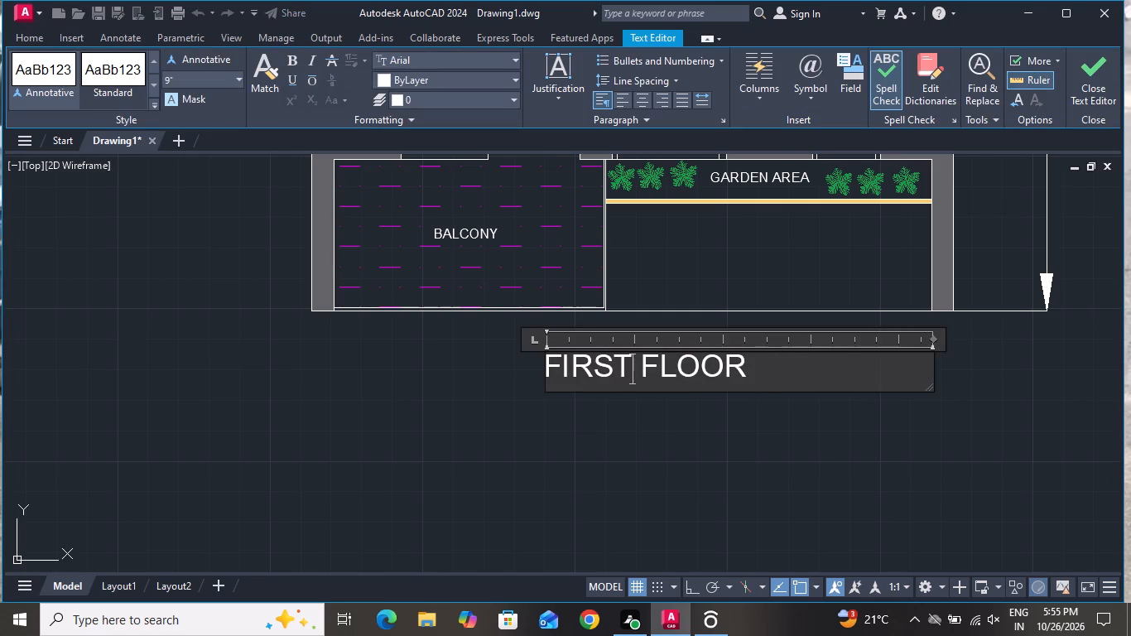
pyautogui.press('space')
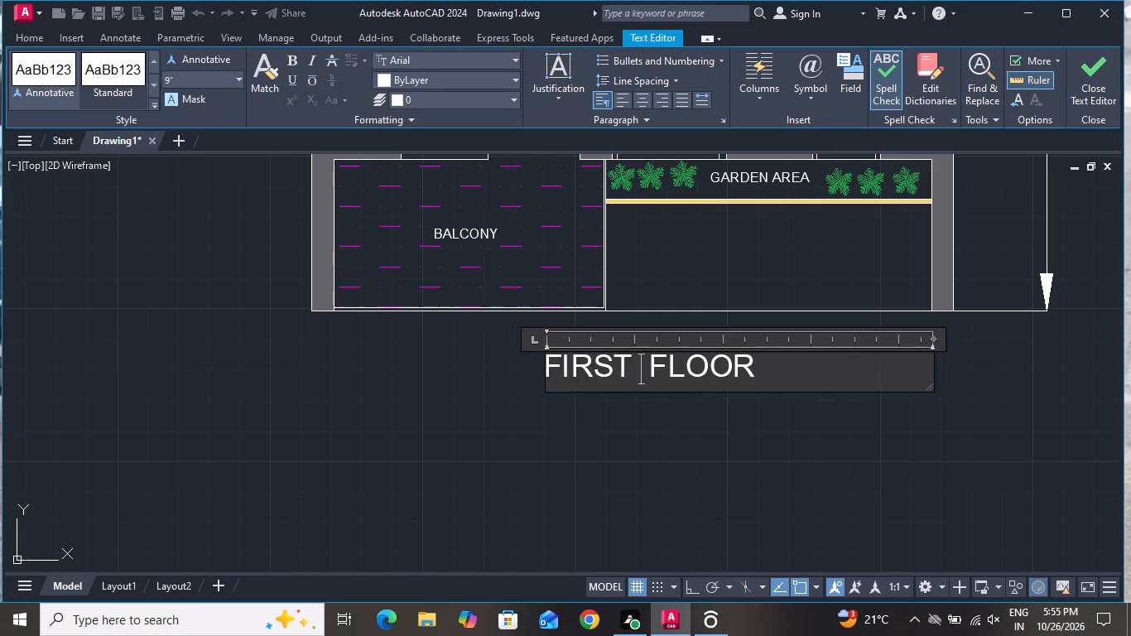
pyautogui.click(670, 429)
# Move the ground floor plan with its dimensions and title slightly upward and closer to the first floor plan.
pyautogui.scroll(-2, 669, 428)
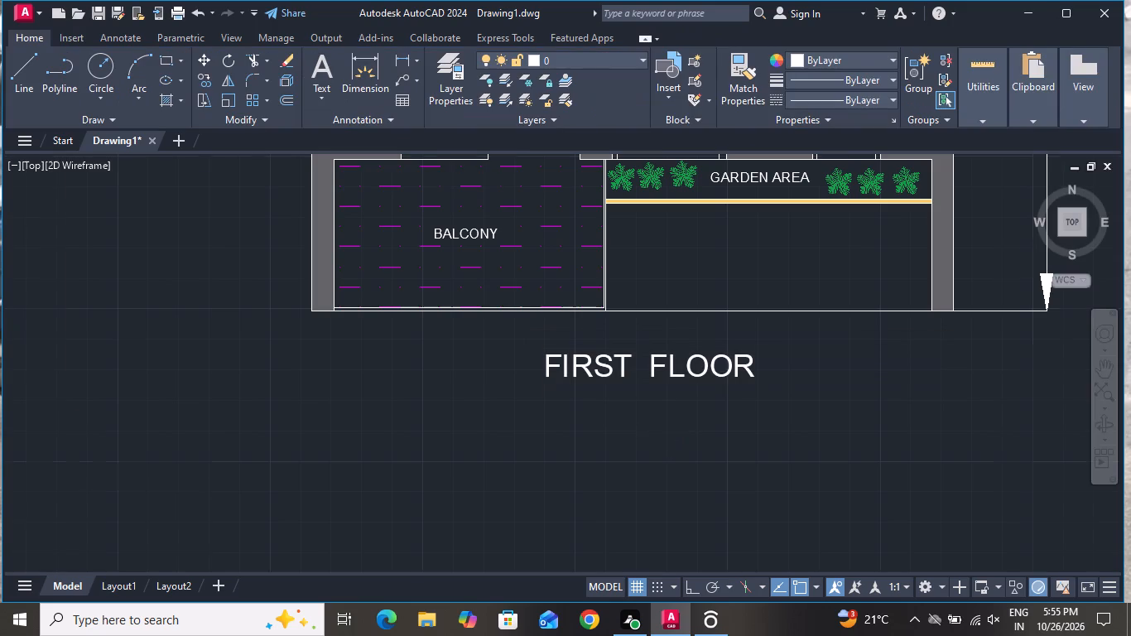
pyautogui.scroll(-2, 669, 428)
pyautogui.scroll(-1, 599, 446)
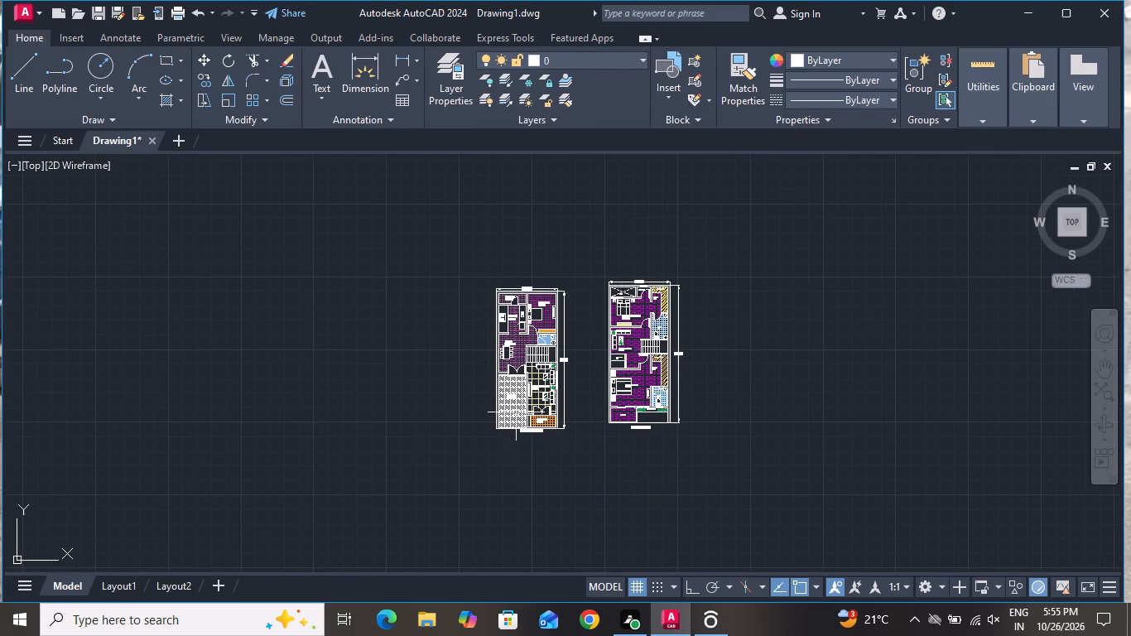
pyautogui.click(565, 281)
pyautogui.click(468, 439)
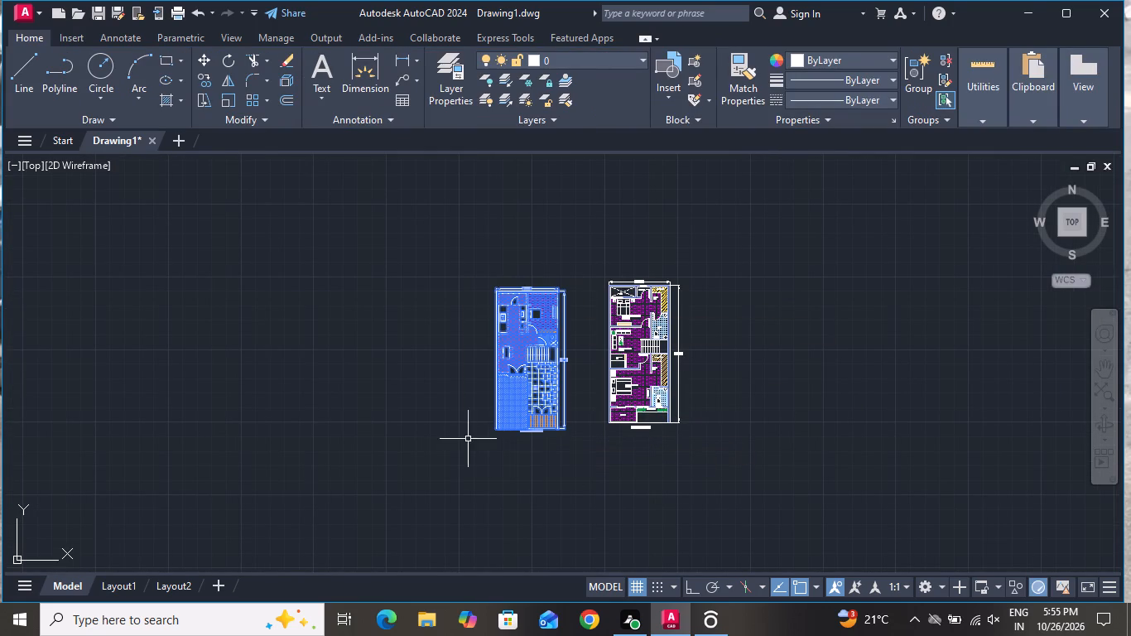
pyautogui.click(206, 55)
pyautogui.click(541, 302)
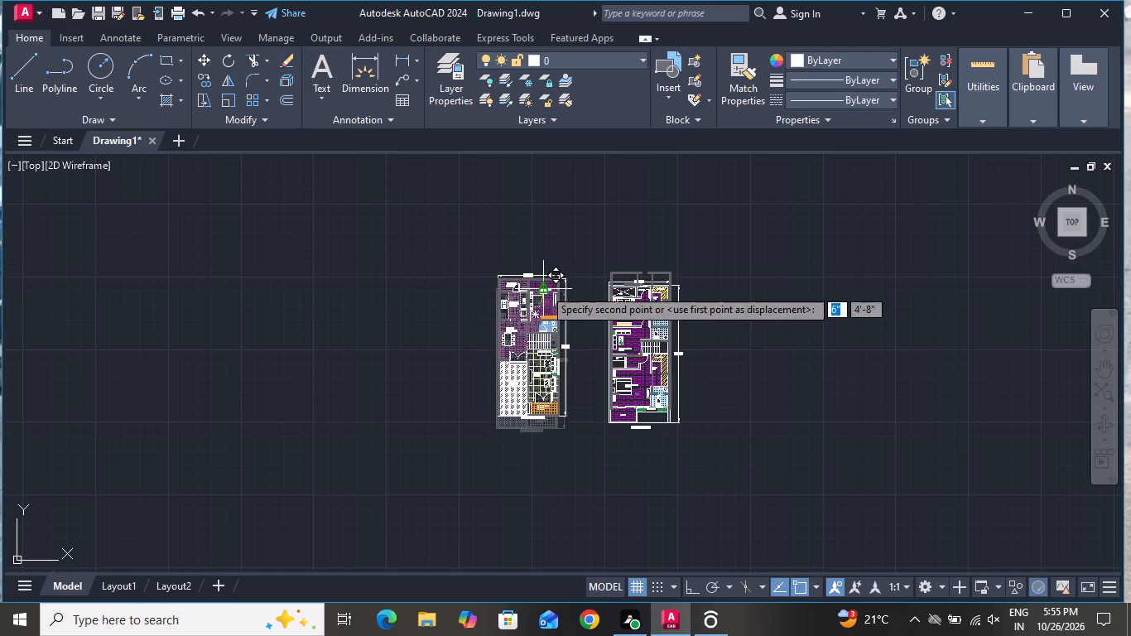
pyautogui.click(558, 286)
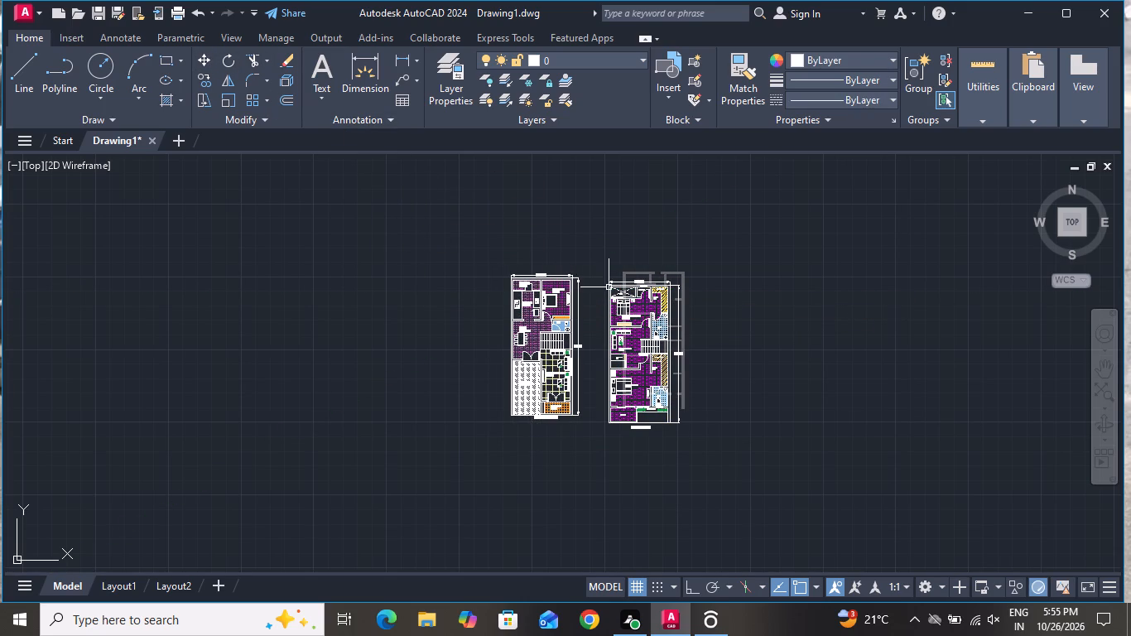
# Delete the solid grey wall hatch shared by the ground floor and first floor plans.
pyautogui.scroll(3, 579, 278)
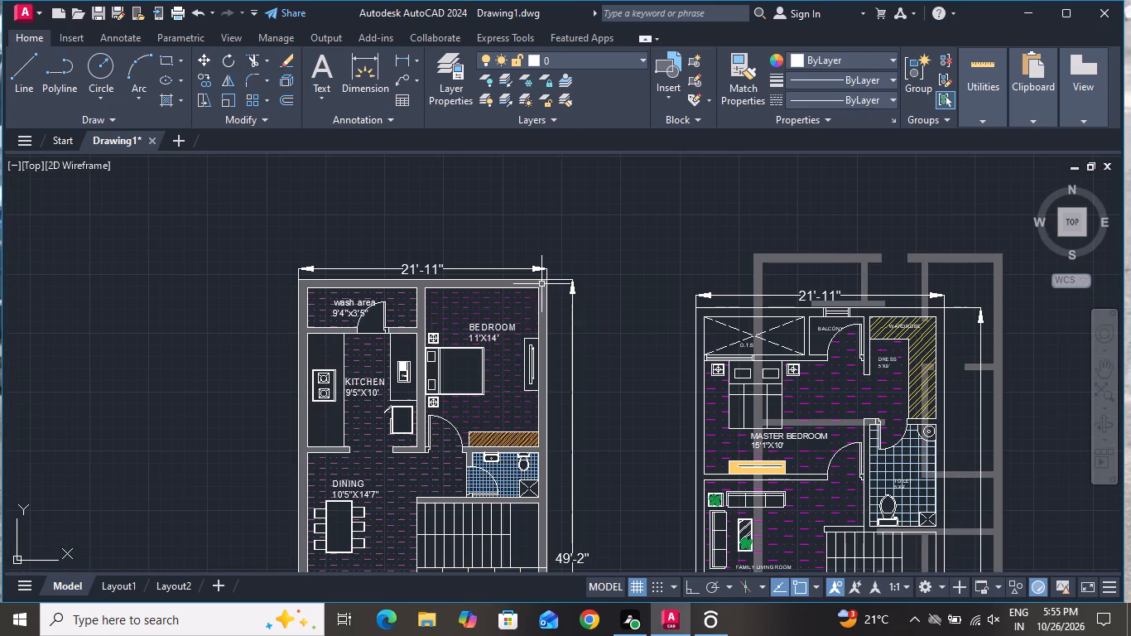
pyautogui.click(541, 284)
pyautogui.press('Delete')
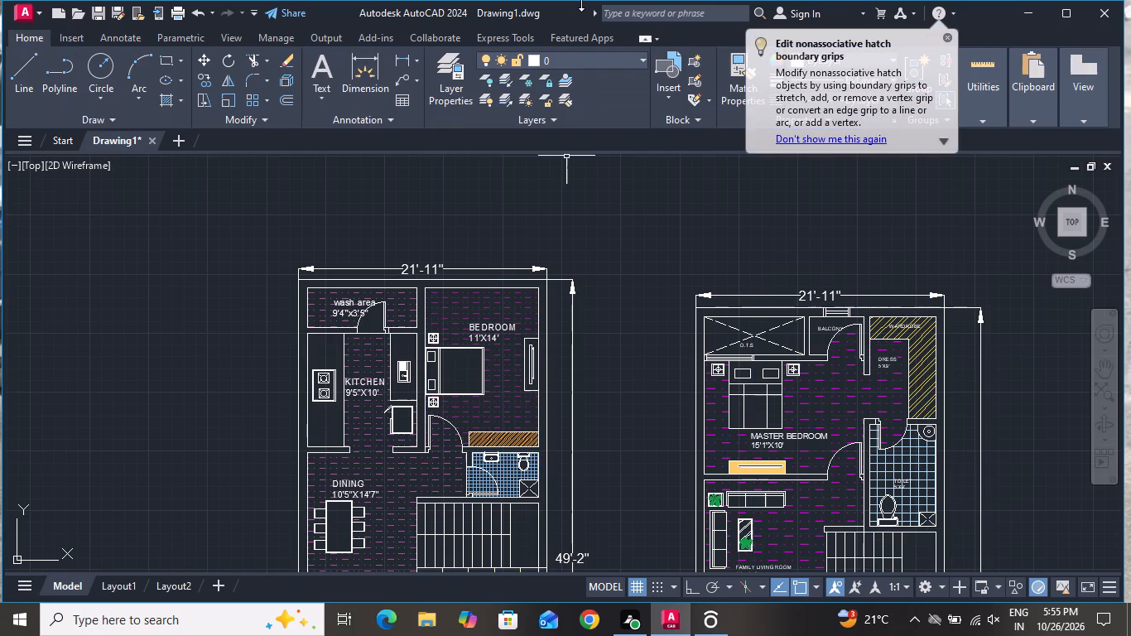
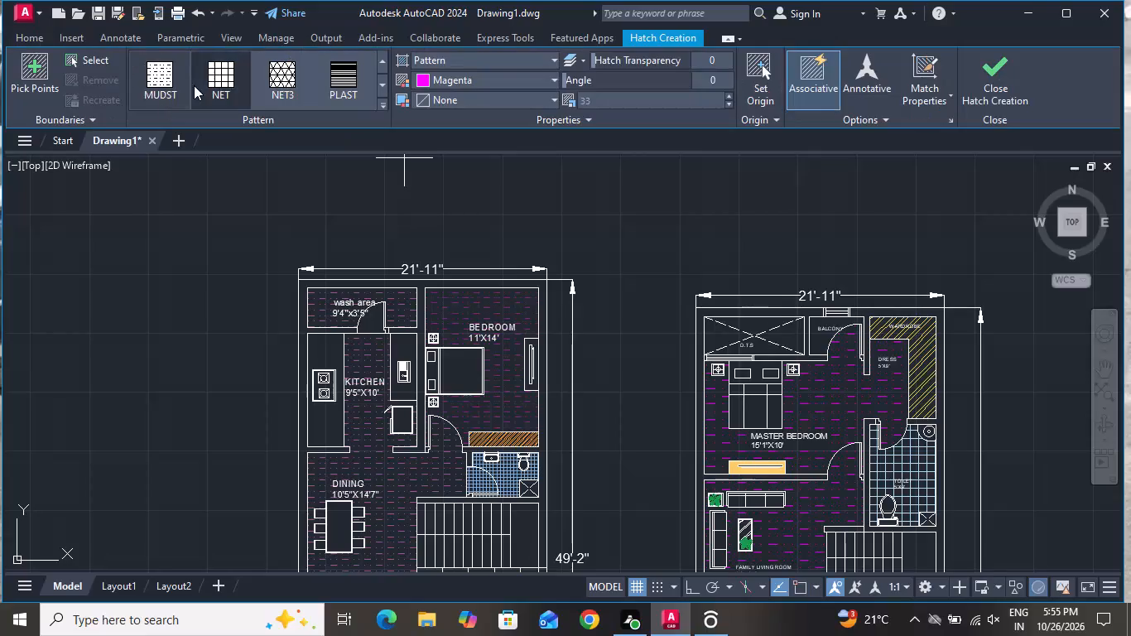
# Start a hatch with the SOLID pattern and pick the outer and inner walls of the ground floor plan.
pyautogui.scroll(13, 191, 87)
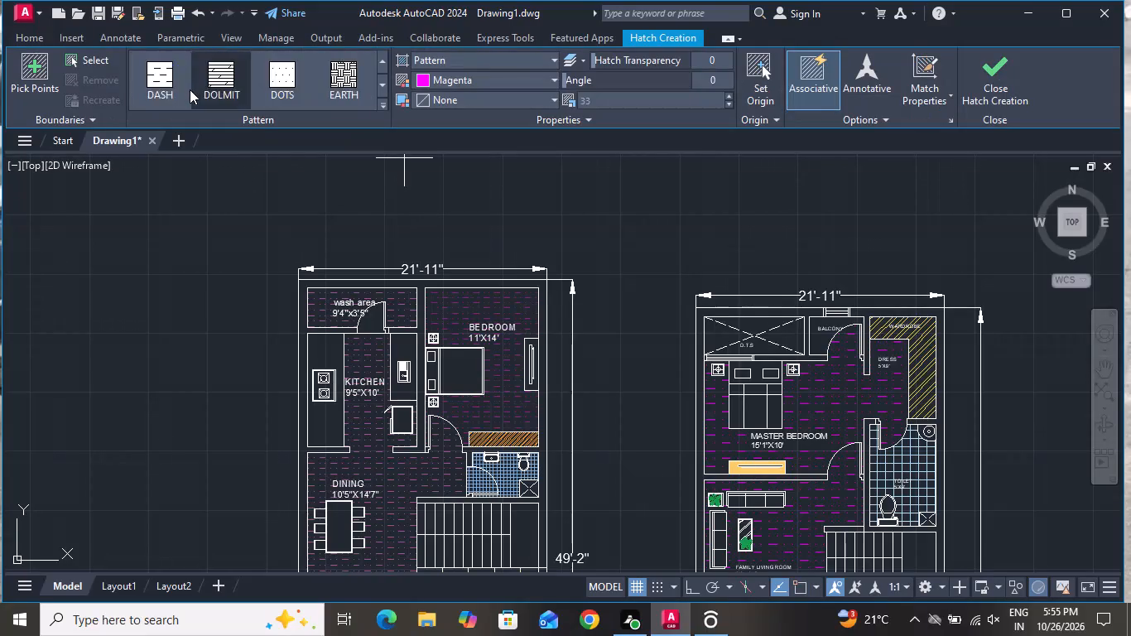
pyautogui.scroll(15, 190, 89)
pyautogui.click(170, 67)
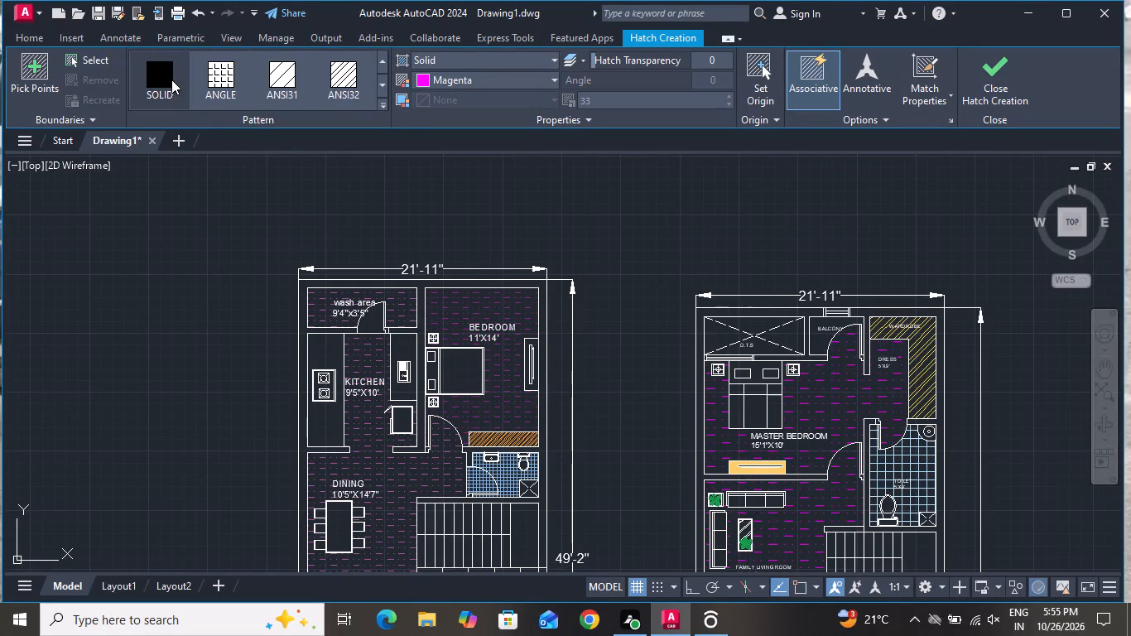
pyautogui.scroll(2, 421, 302)
pyautogui.click(460, 257)
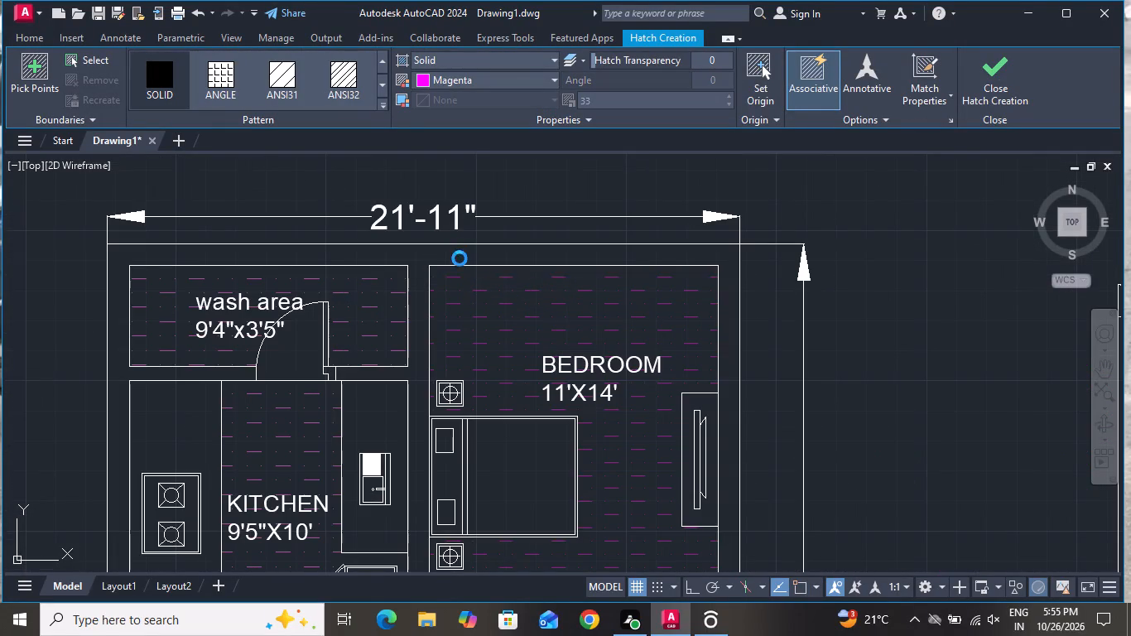
pyautogui.click(732, 176)
pyautogui.scroll(-1, 758, 305)
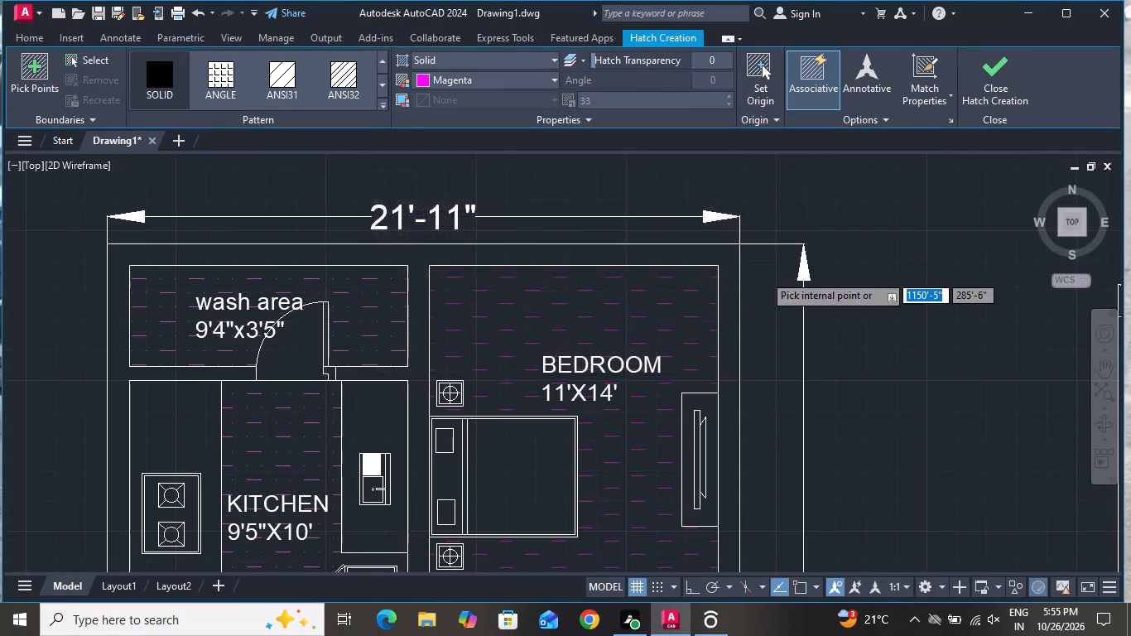
pyautogui.scroll(-2, 753, 349)
pyautogui.click(748, 379)
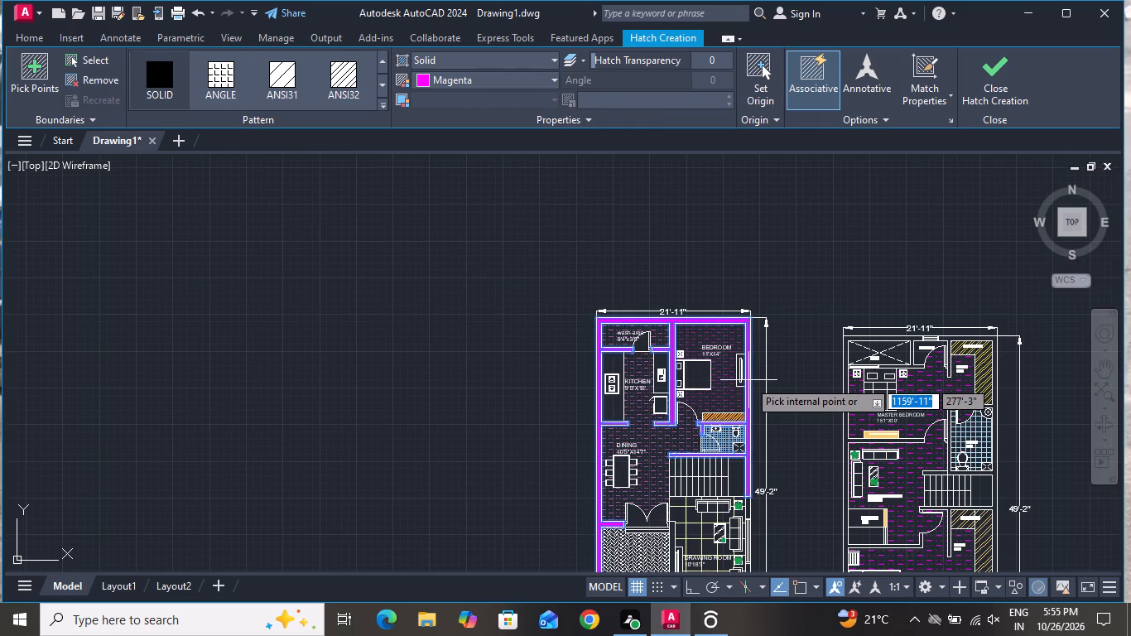
pyautogui.scroll(-1, 748, 380)
pyautogui.scroll(3, 704, 565)
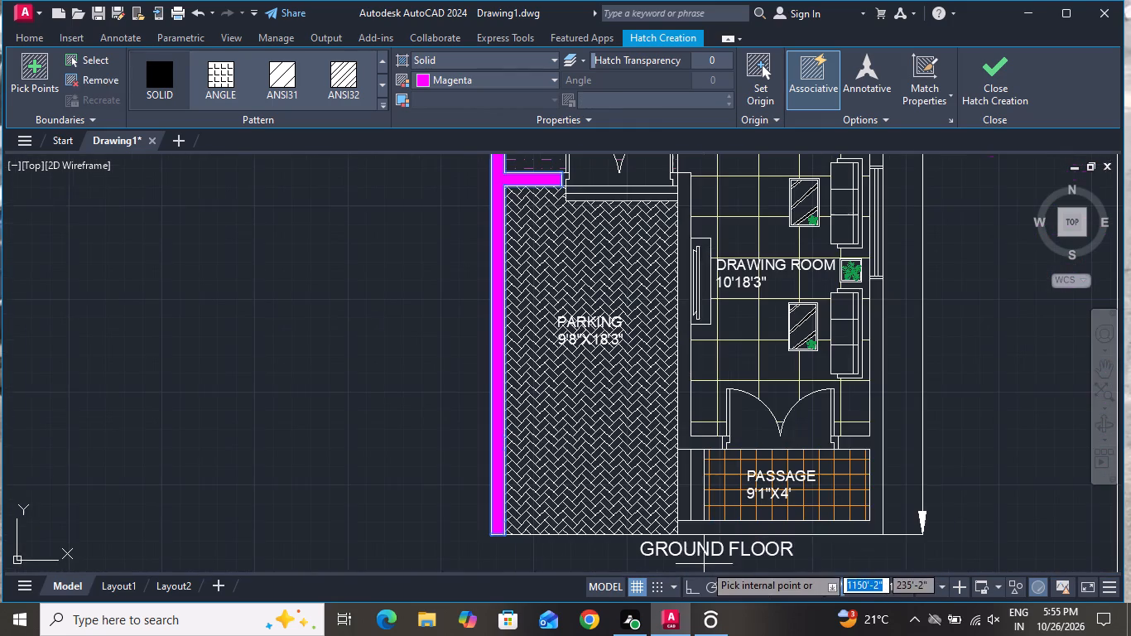
pyautogui.click(713, 526)
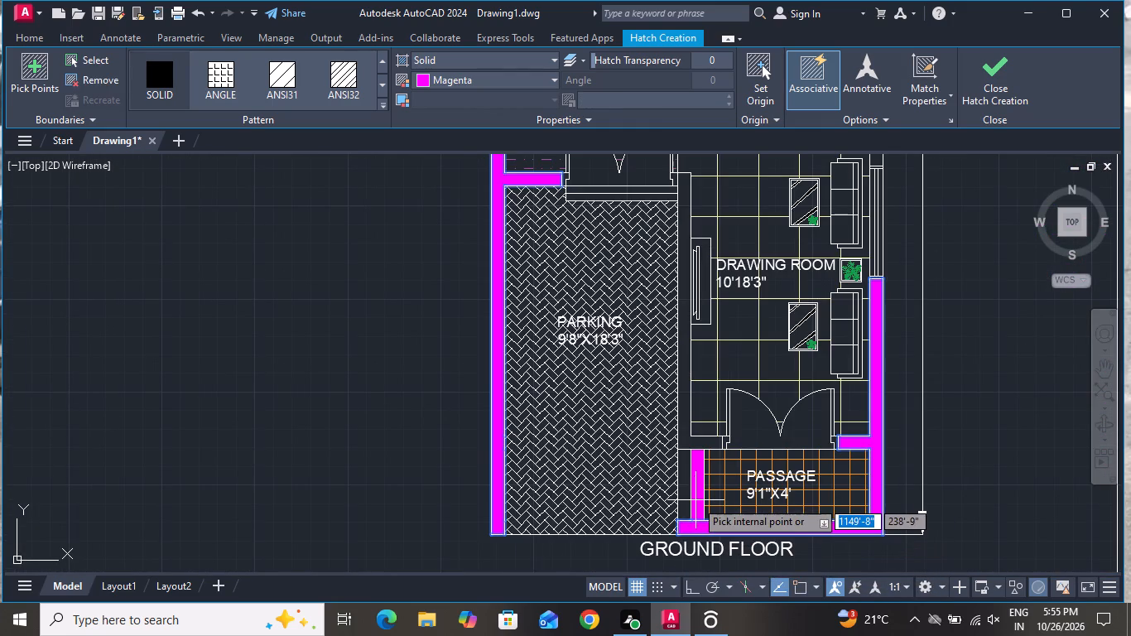
pyautogui.click(681, 385)
pyautogui.scroll(-1, 696, 422)
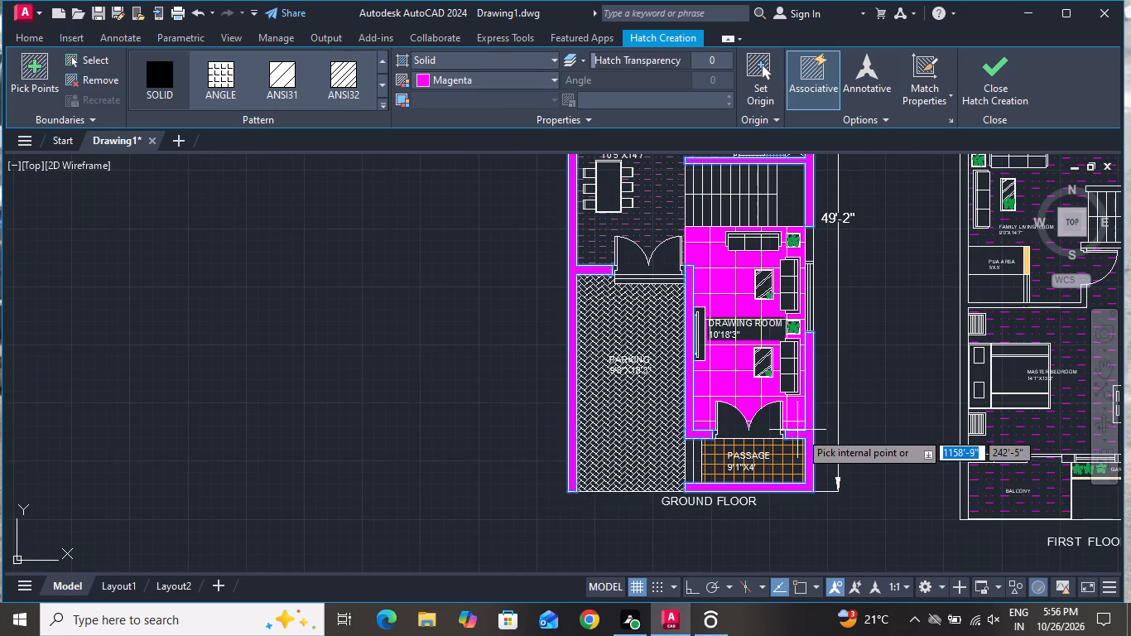
pyautogui.scroll(-1, 828, 296)
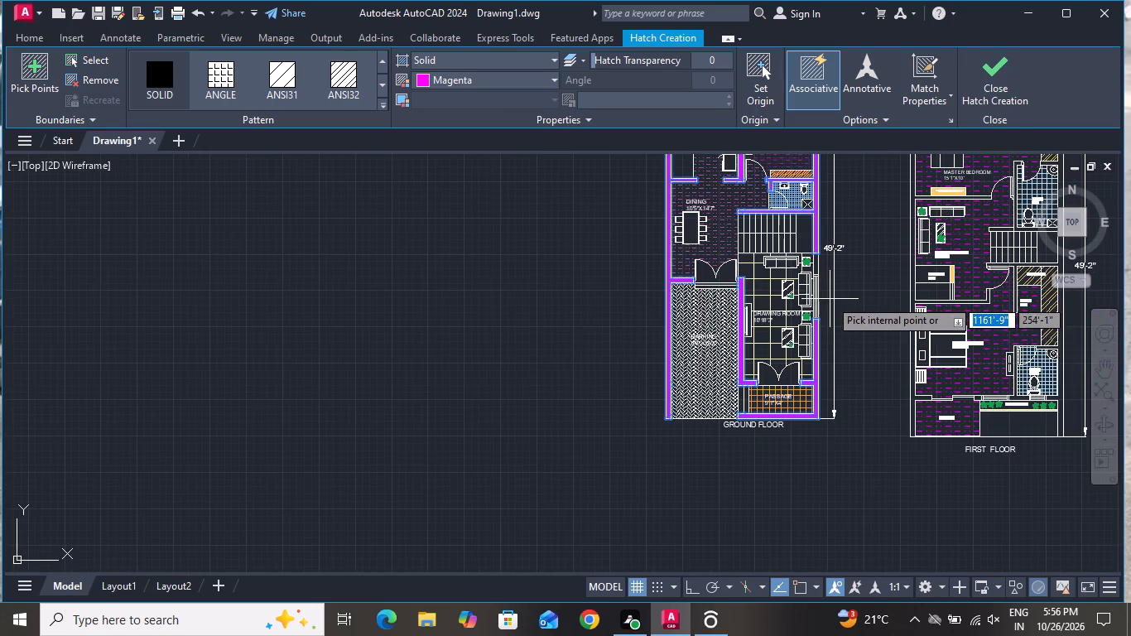
pyautogui.scroll(-1, 835, 326)
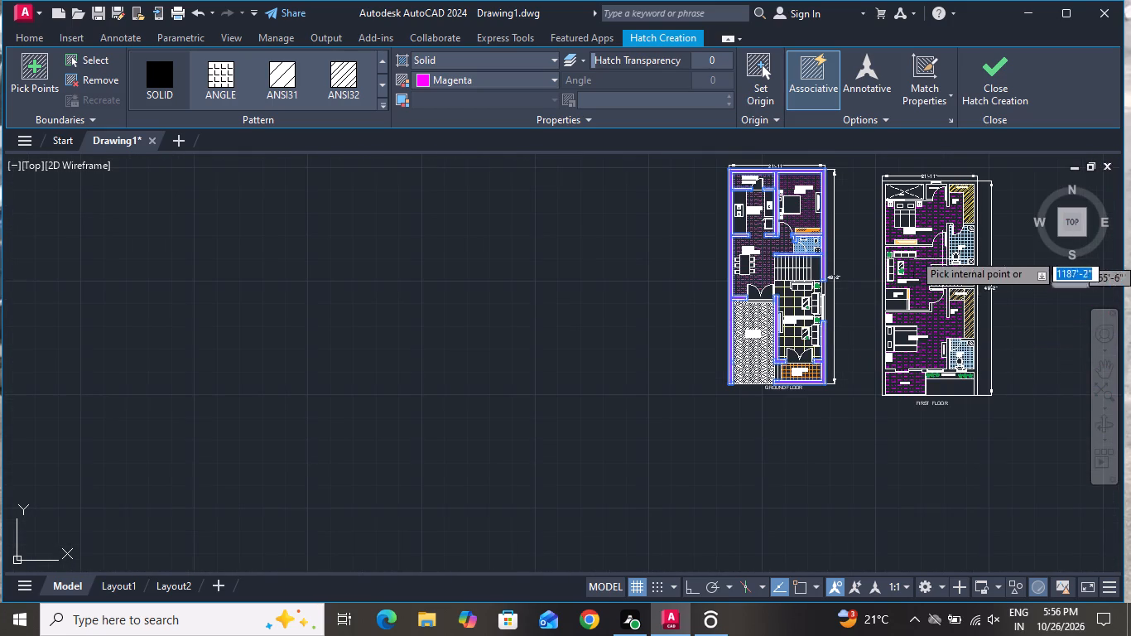
# Add the first floor plan's walls to the same solid hatch, including the wall segments above the balcony and garden area.
pyautogui.scroll(3, 978, 238)
pyautogui.click(959, 352)
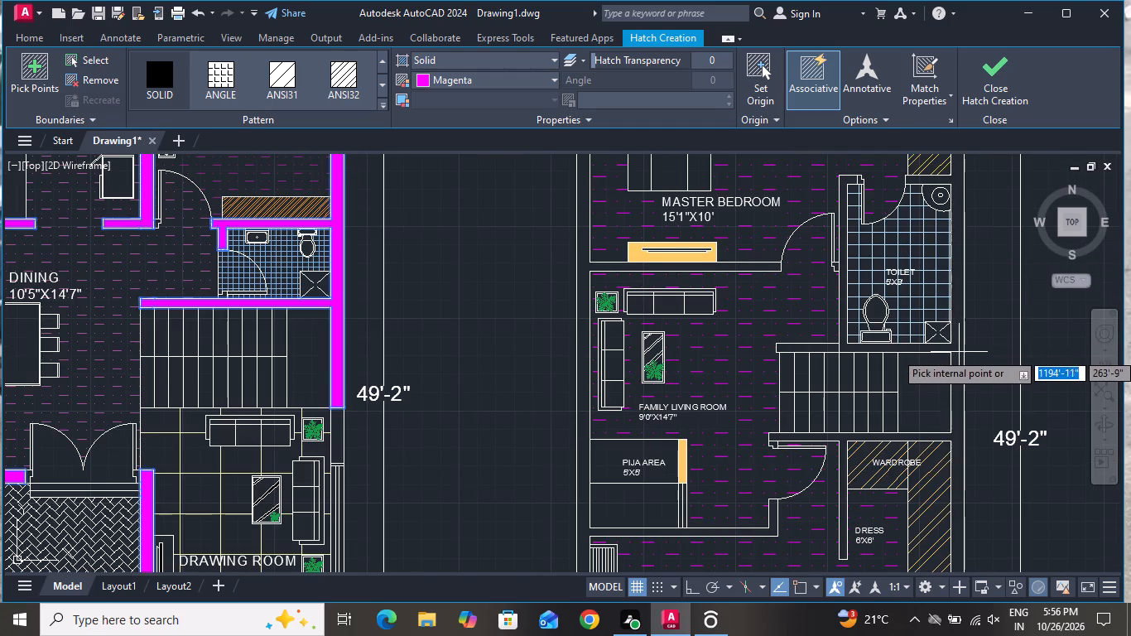
pyautogui.click(585, 299)
pyautogui.scroll(-2, 594, 291)
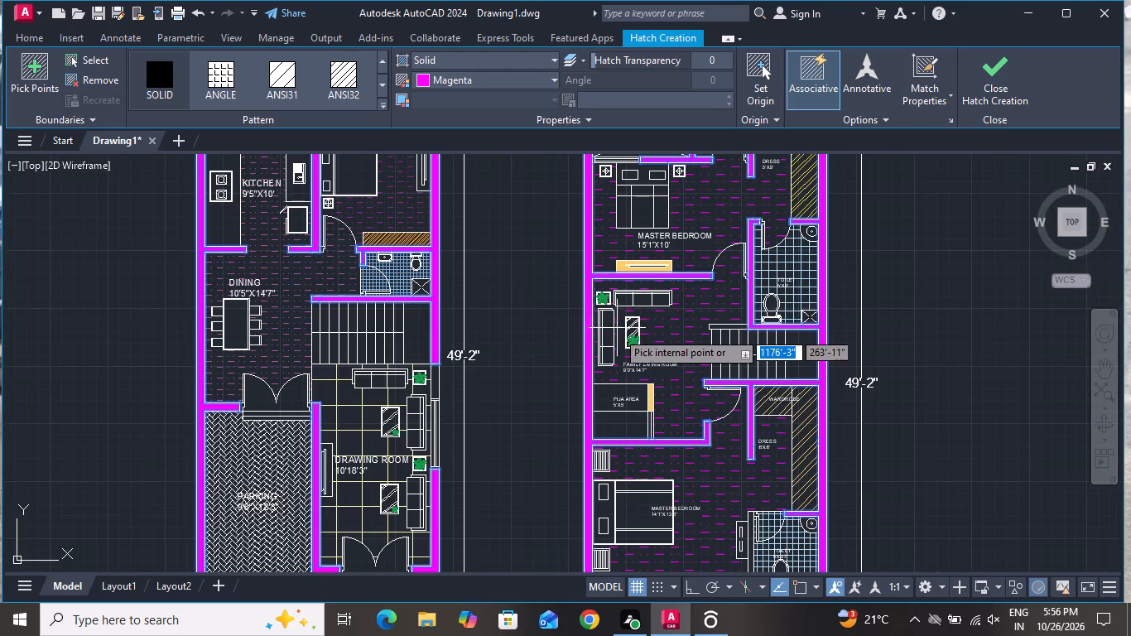
pyautogui.scroll(-2, 617, 329)
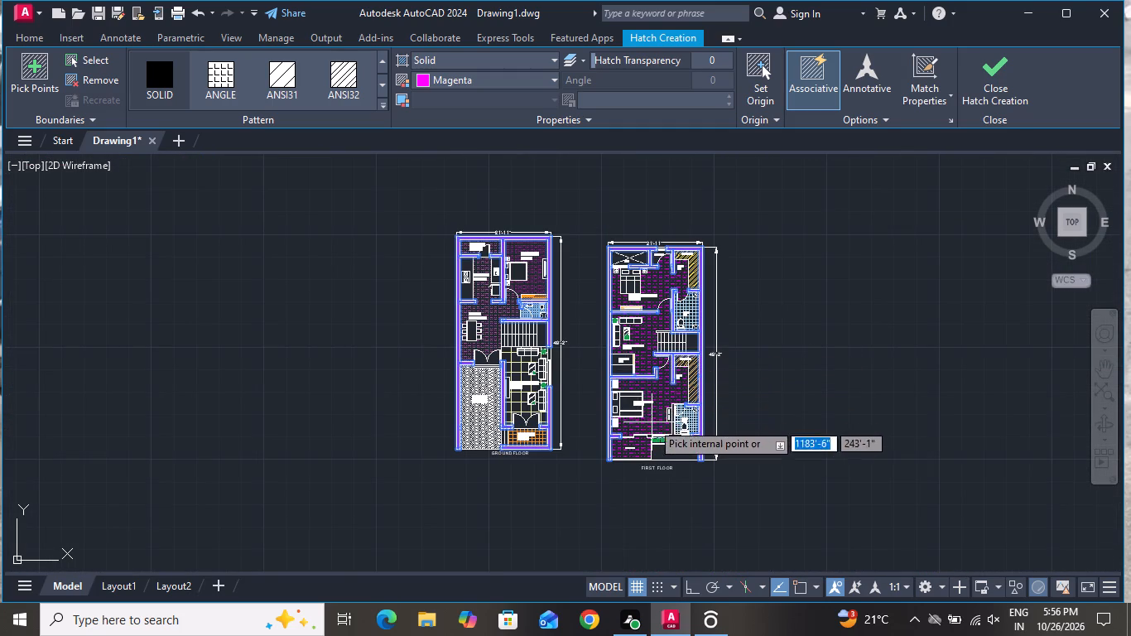
pyautogui.scroll(4, 672, 453)
pyautogui.click(676, 390)
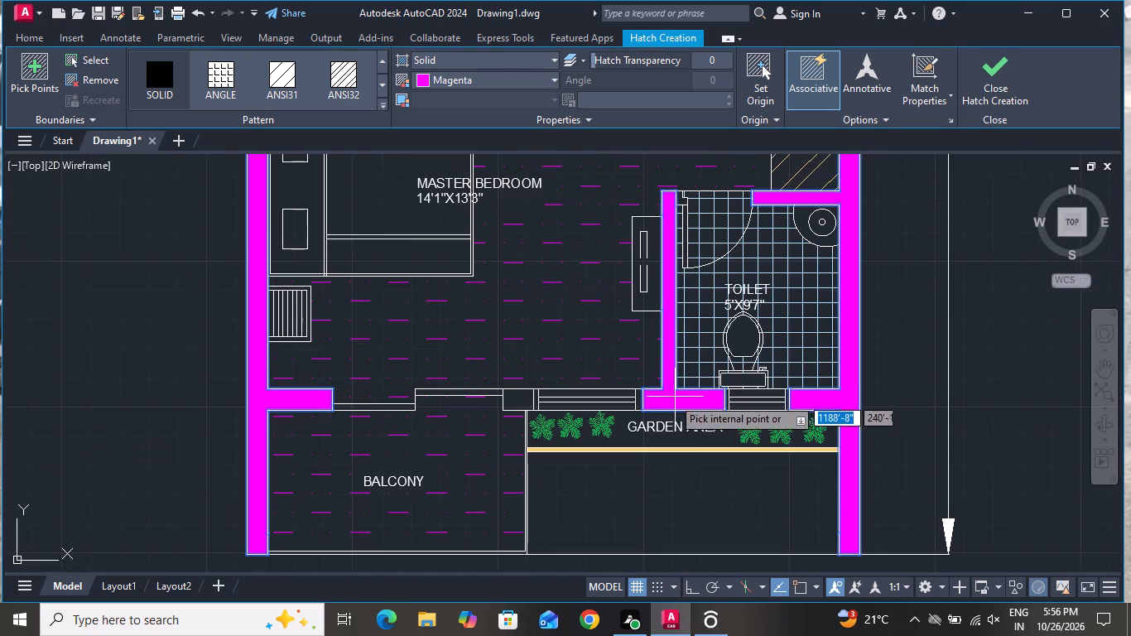
pyautogui.click(527, 398)
pyautogui.scroll(-3, 638, 454)
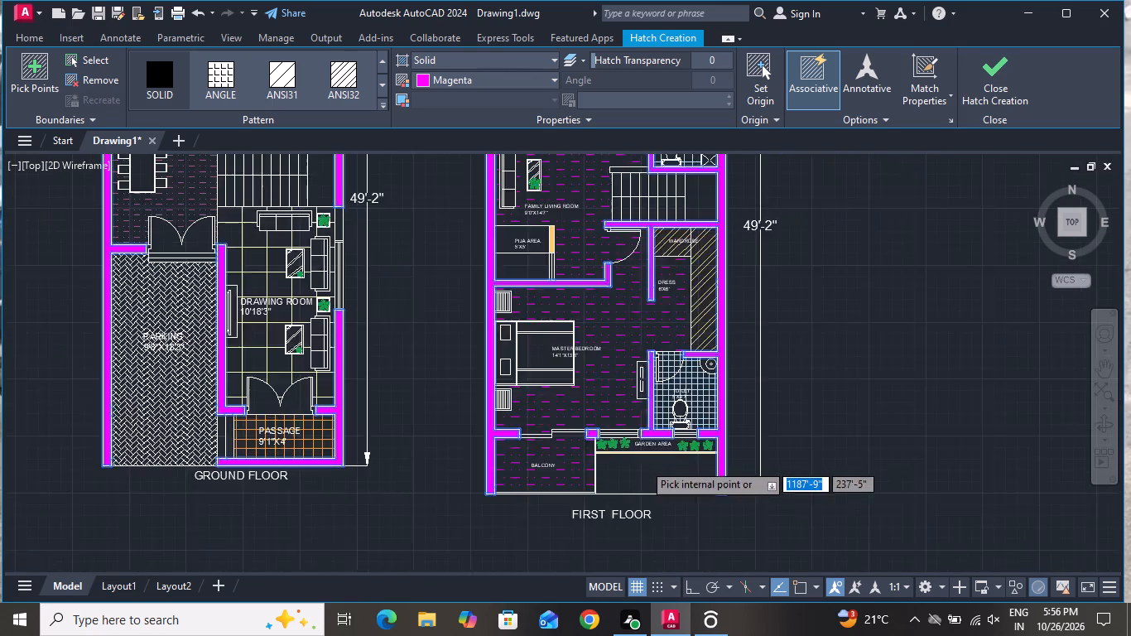
pyautogui.scroll(-2, 689, 395)
pyautogui.scroll(1, 637, 310)
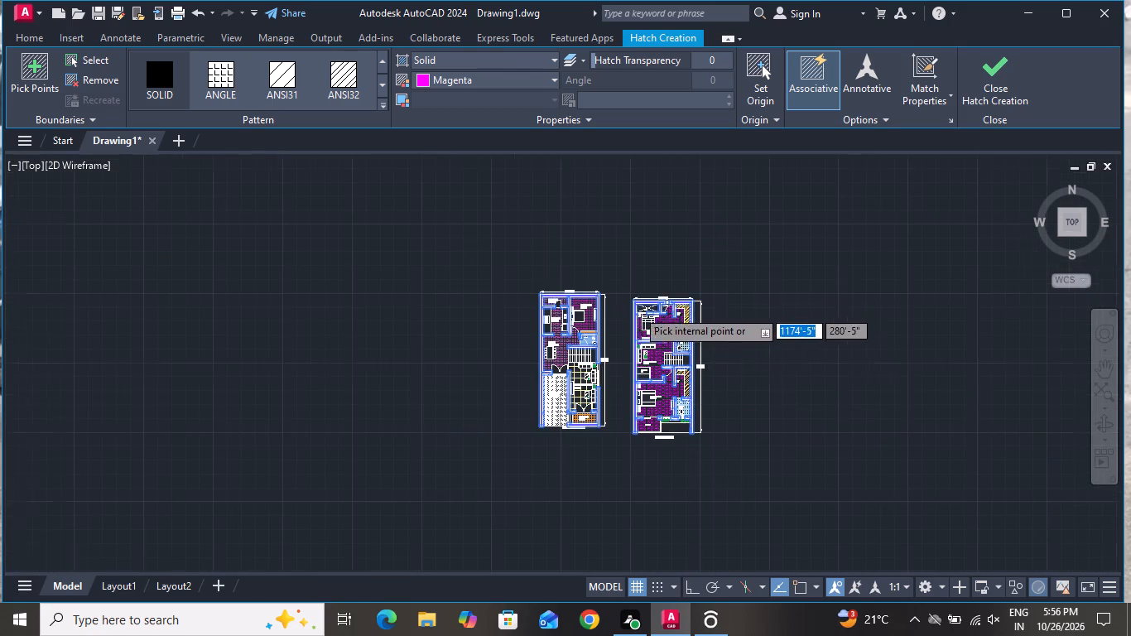
pyautogui.scroll(2, 637, 310)
pyautogui.scroll(-2, 635, 306)
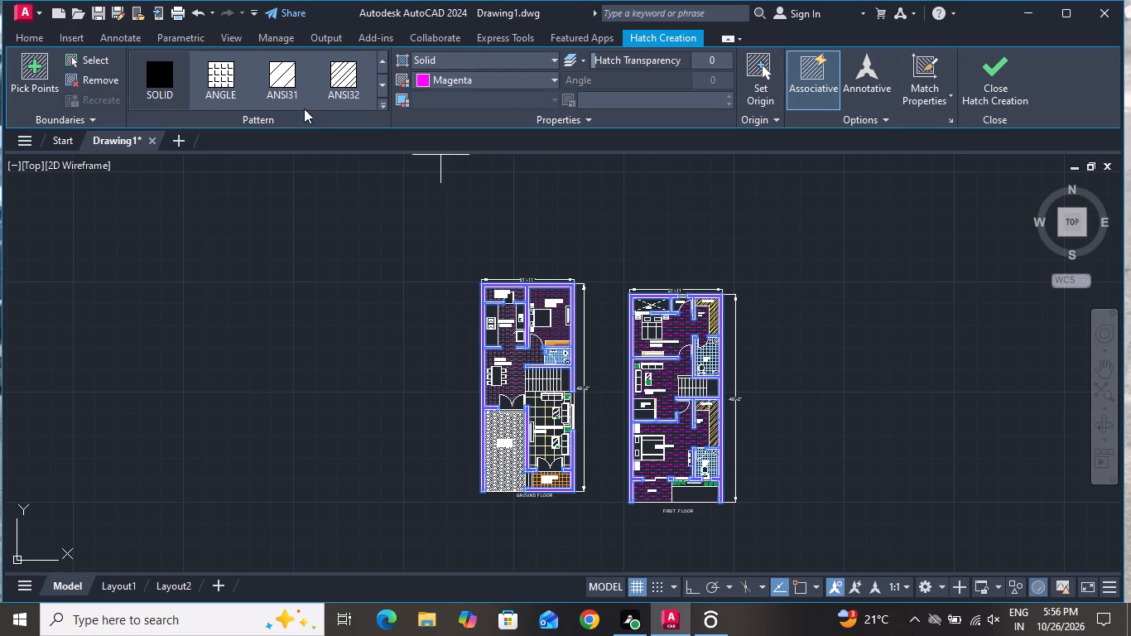
# Set the solid wall hatch colour to dark grey 99,100,102 and finish the hatch.
pyautogui.click(455, 79)
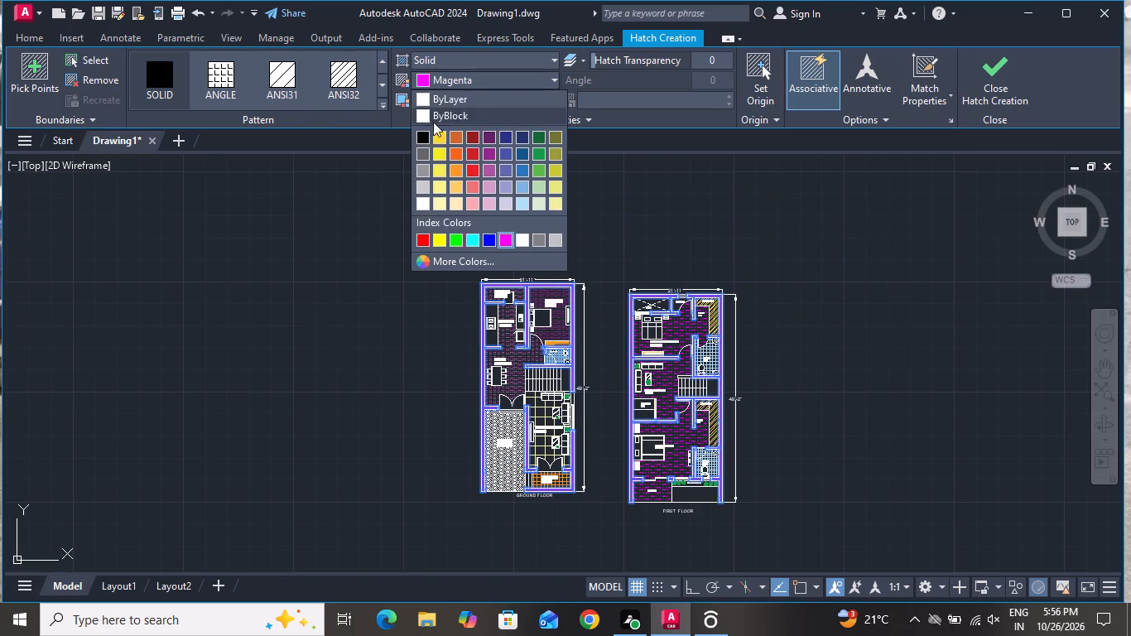
pyautogui.click(426, 153)
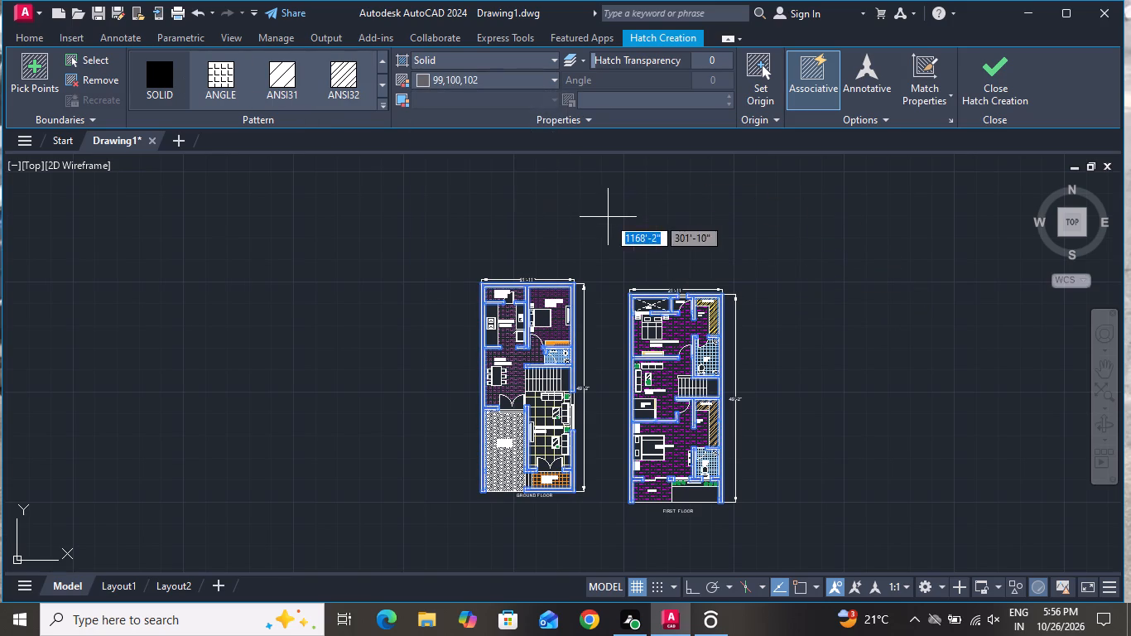
pyautogui.rightClick(608, 218)
pyautogui.click(648, 232)
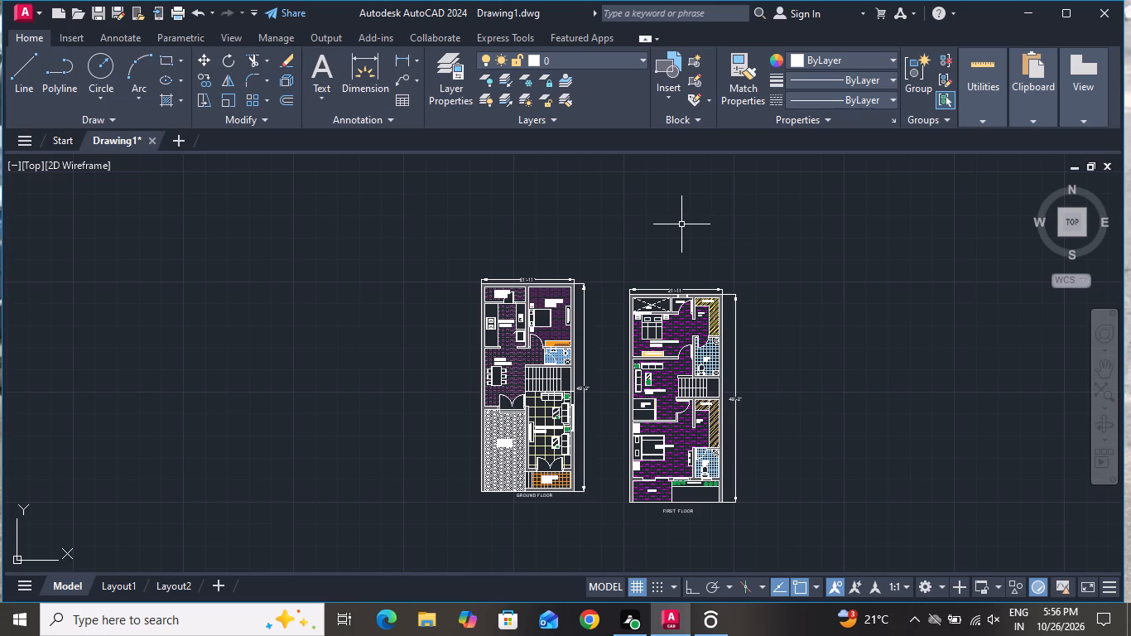
# Start saving the drawing and browse to the AKSHA folder inside New folder on Local Disk (C:).
pyautogui.hotkey('ctrl', 's')
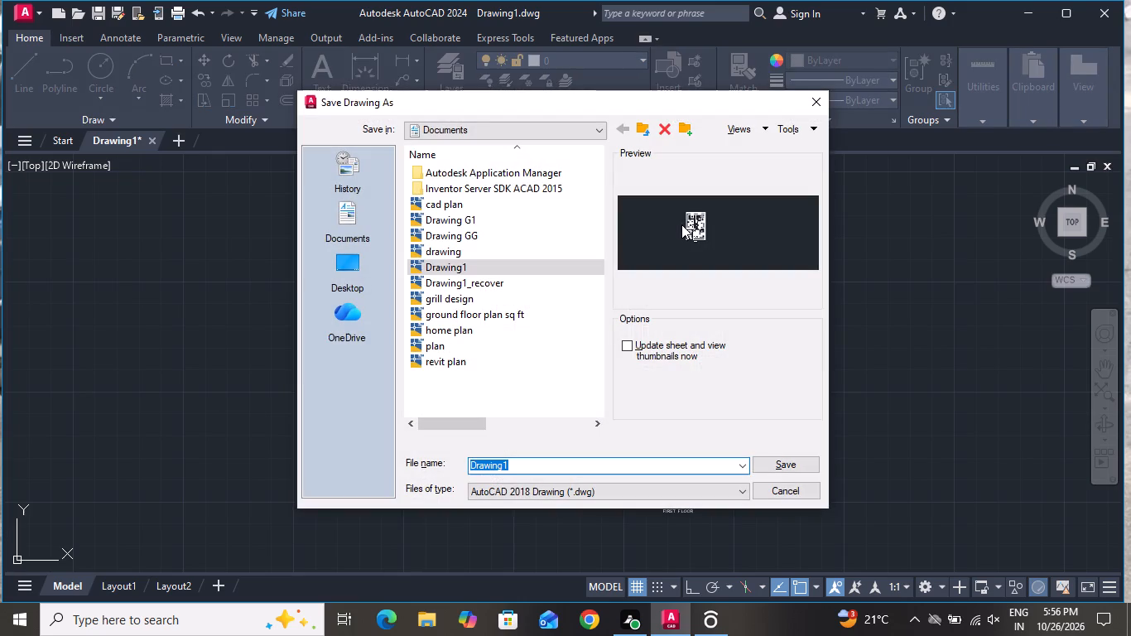
pyautogui.doubleClick(349, 250)
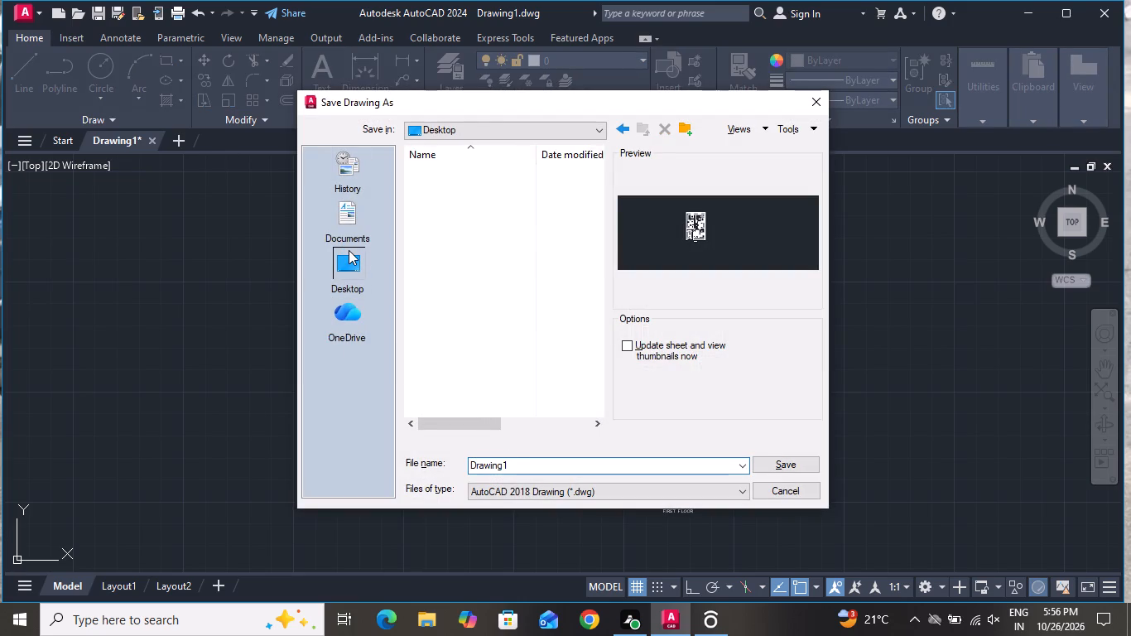
pyautogui.click(479, 201)
pyautogui.click(485, 205)
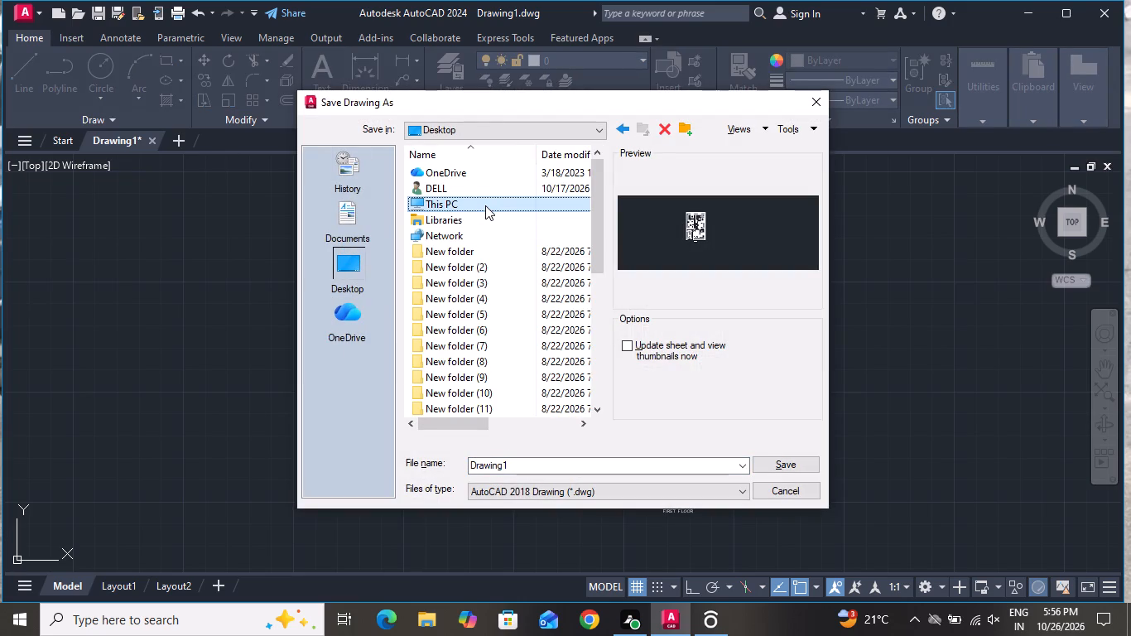
pyautogui.doubleClick(485, 205)
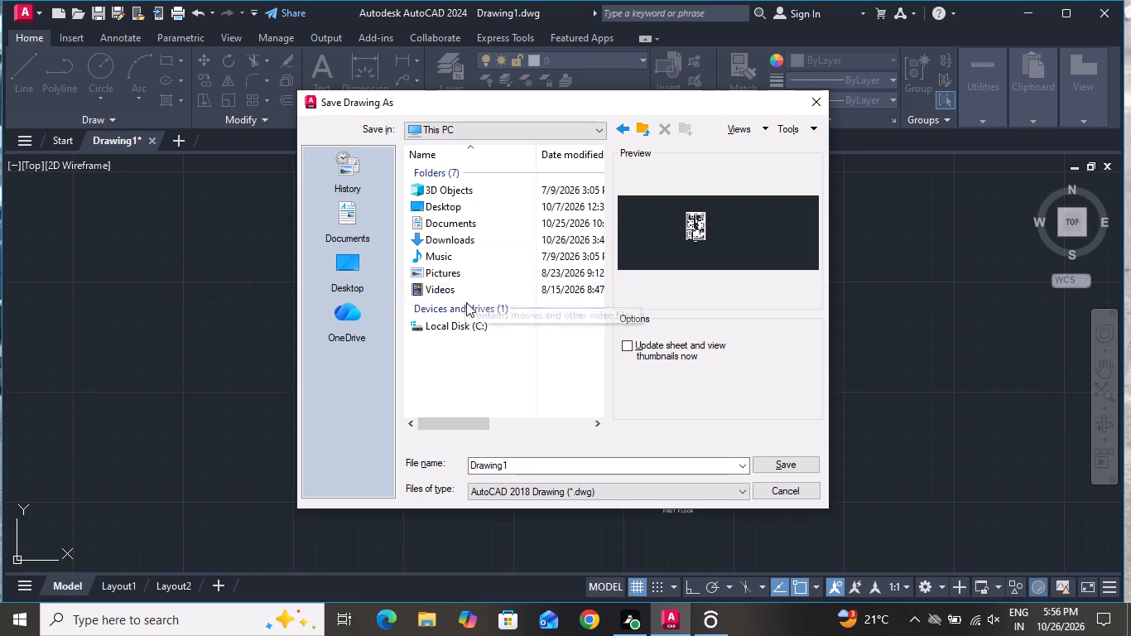
pyautogui.click(467, 321)
pyautogui.click(469, 326)
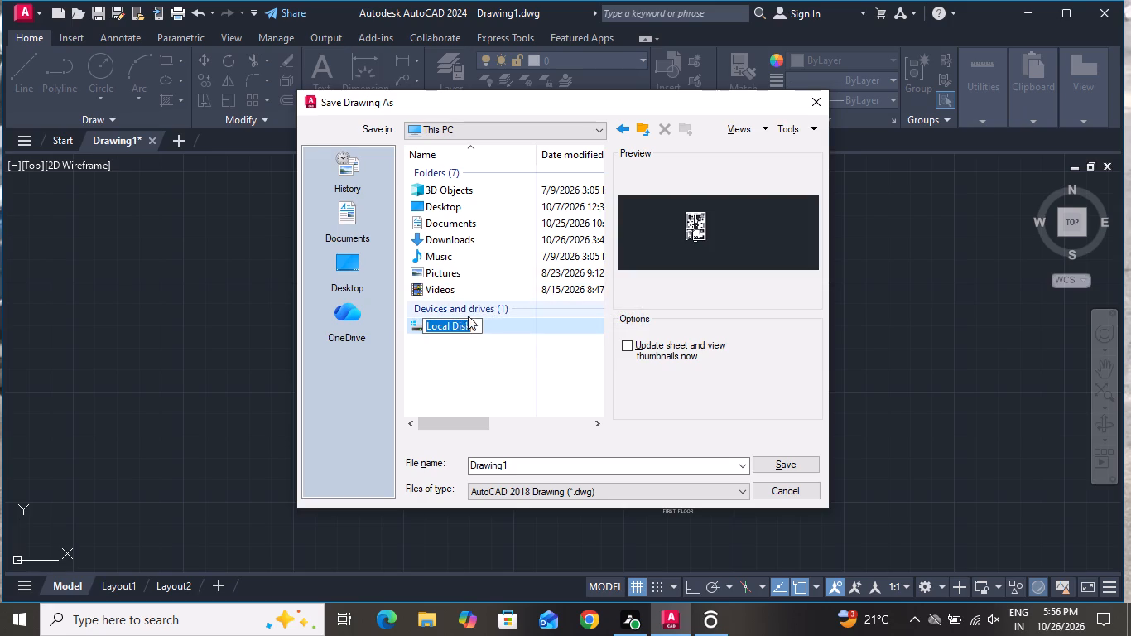
pyautogui.doubleClick(485, 321)
pyautogui.click(486, 322)
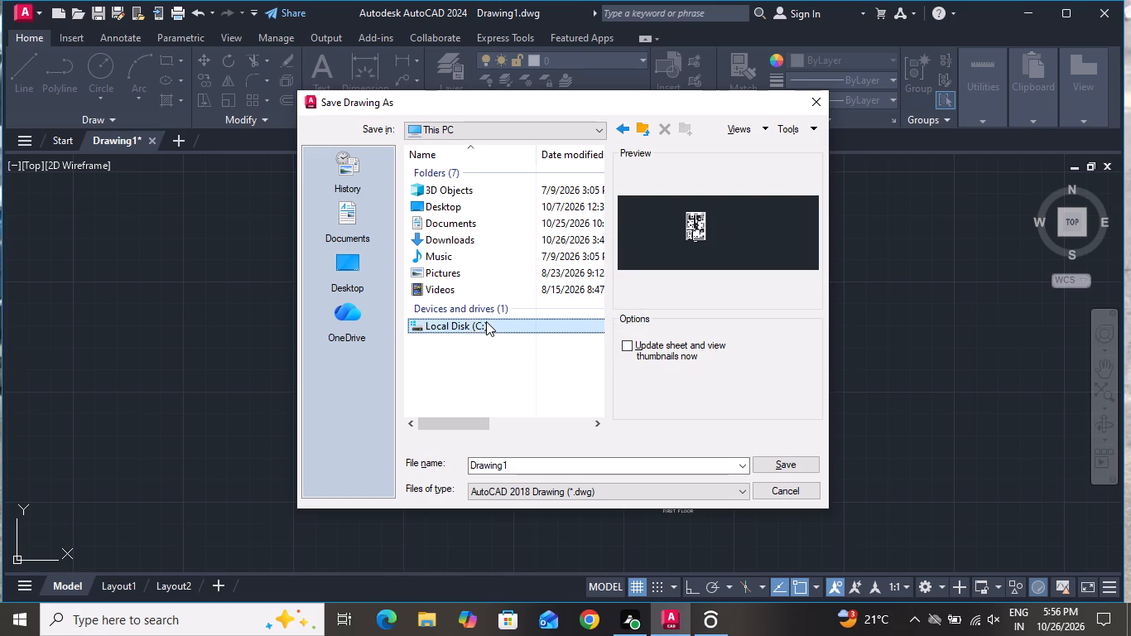
pyautogui.tripleClick(464, 325)
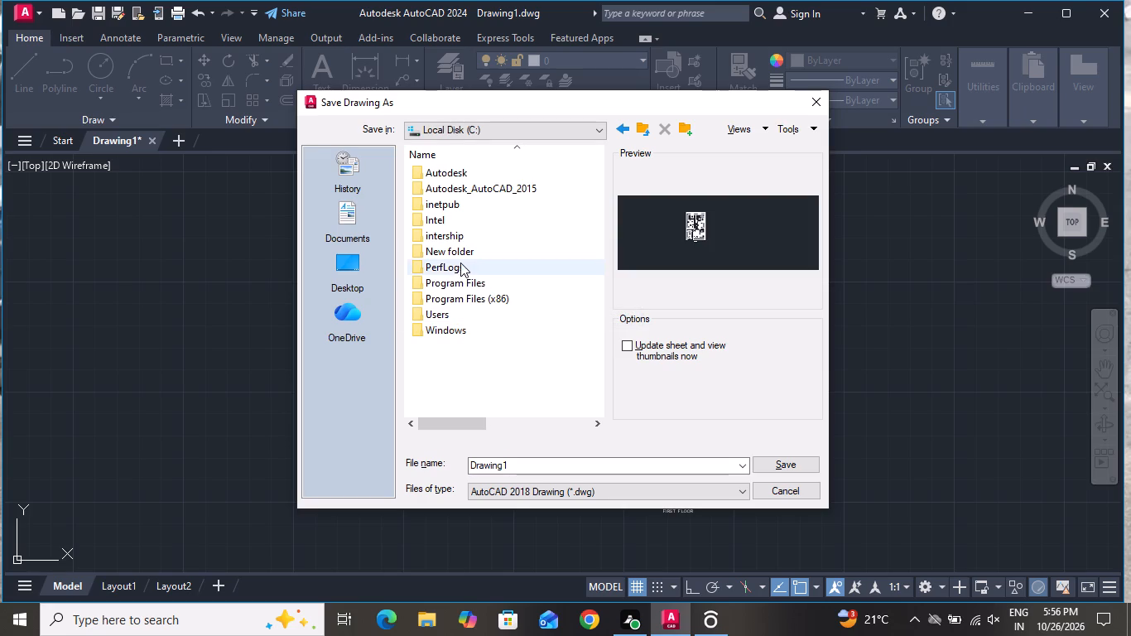
pyautogui.doubleClick(461, 254)
pyautogui.doubleClick(473, 176)
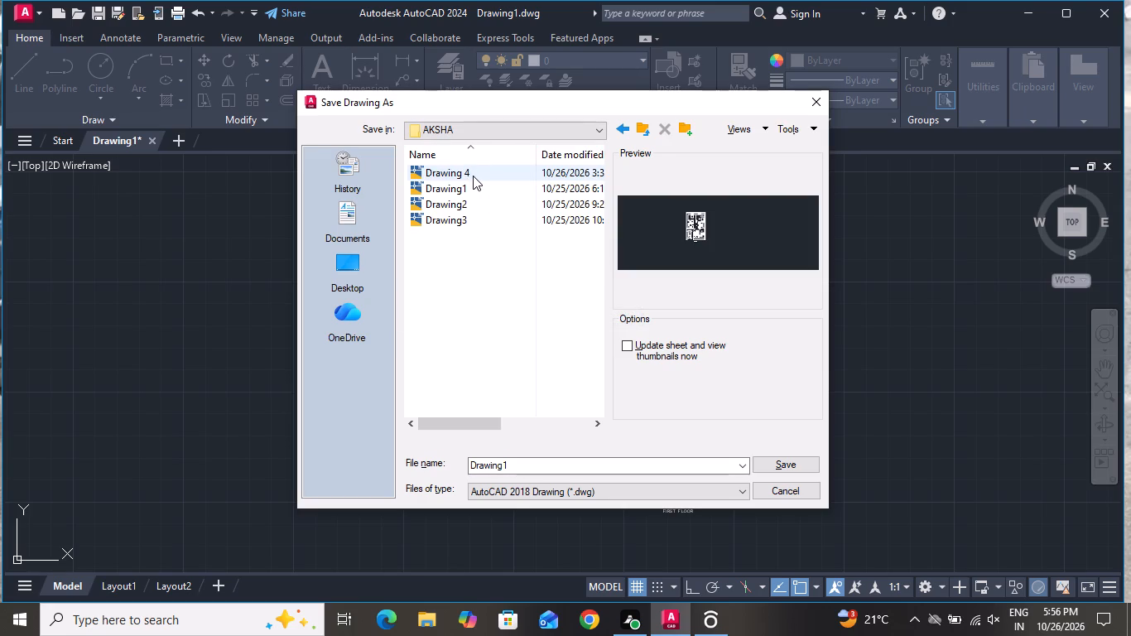
# Name the file Drawing5 and save it in the AKSHA folder as an AutoCAD 2018 drawing.
pyautogui.click(526, 463)
pyautogui.click(528, 465)
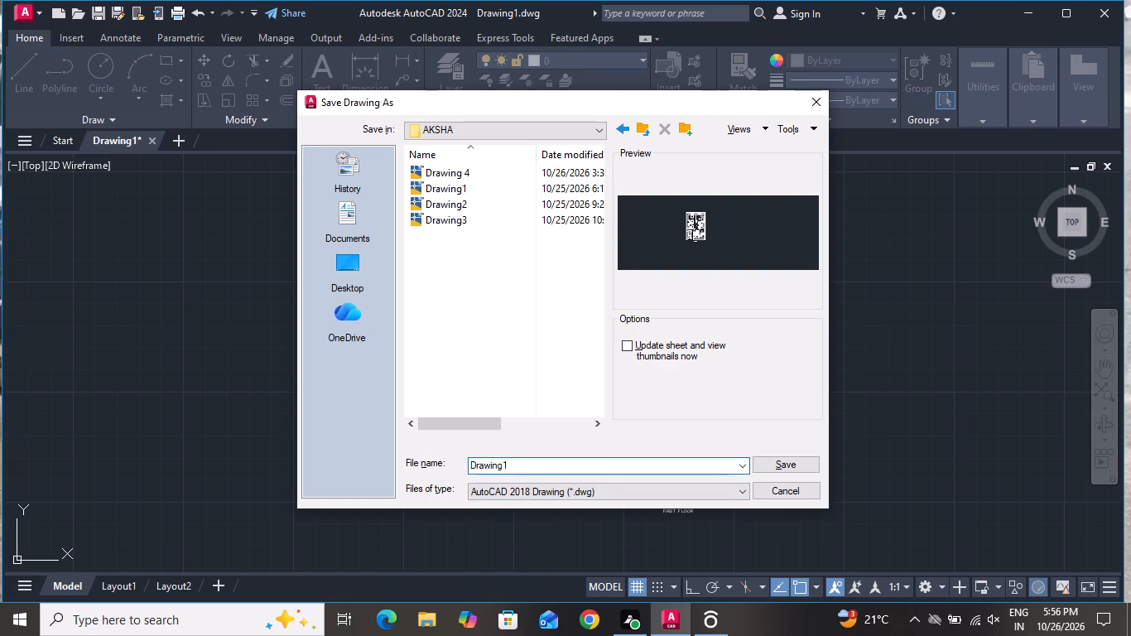
pyautogui.press('BackSpace')
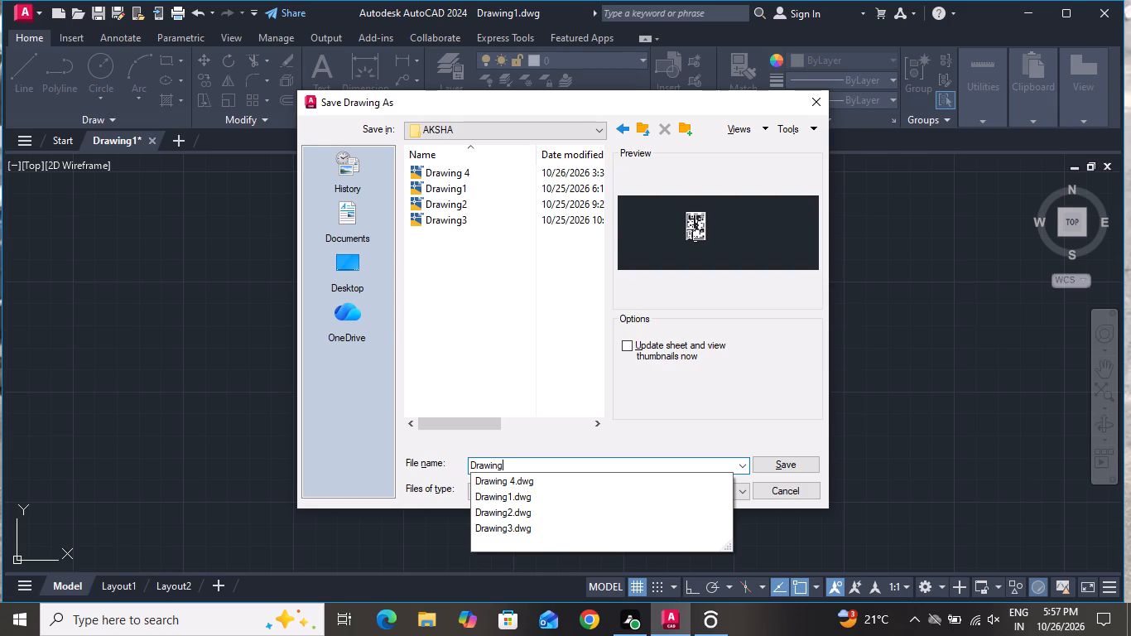
pyautogui.press('5')
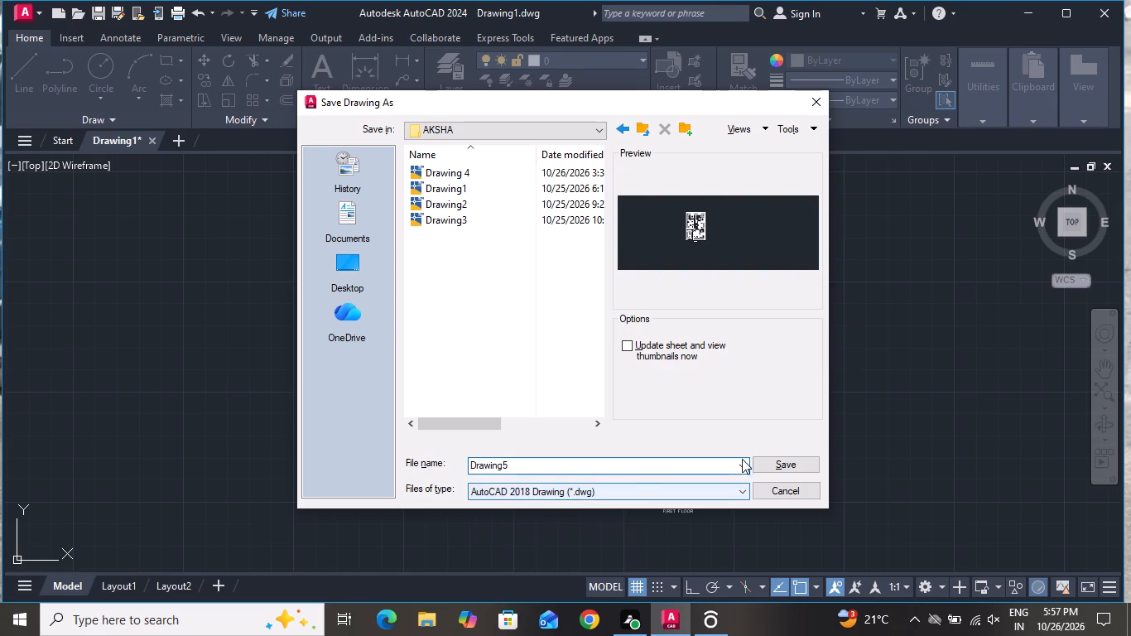
pyautogui.click(799, 465)
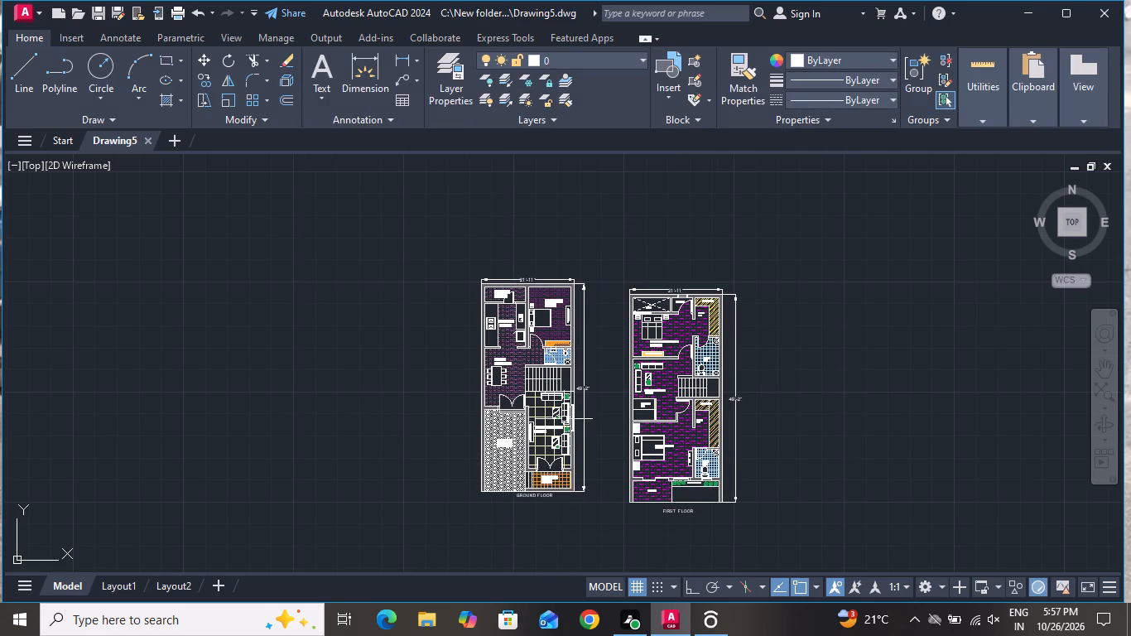
# Turn off log file recording with the LOGFILEOFF command.
pyautogui.write('LOG')
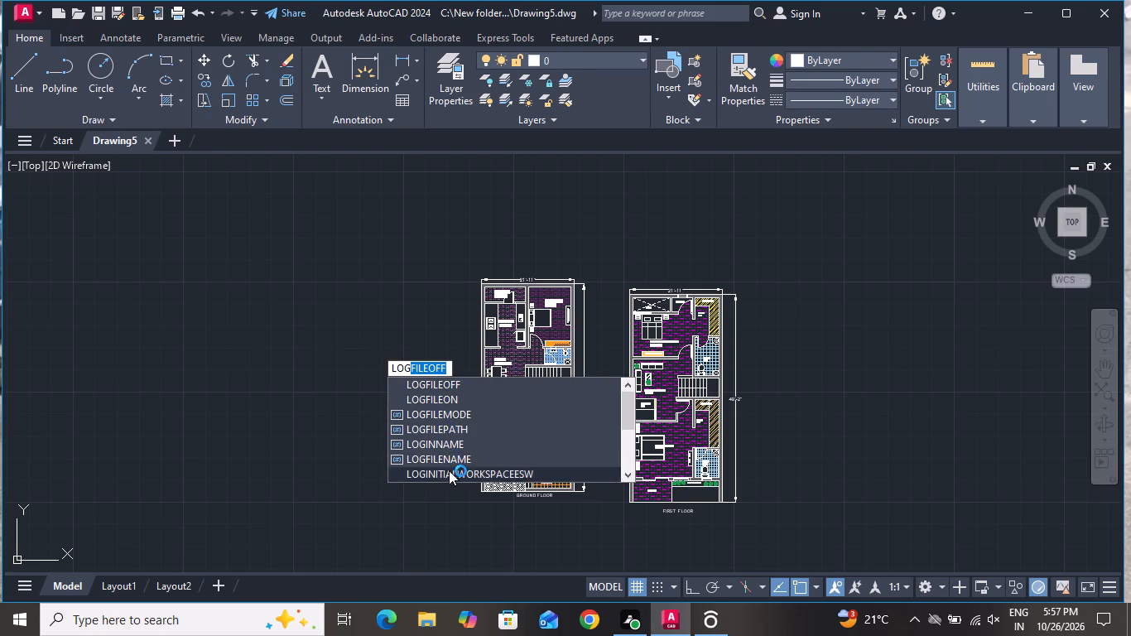
pyautogui.click(467, 388)
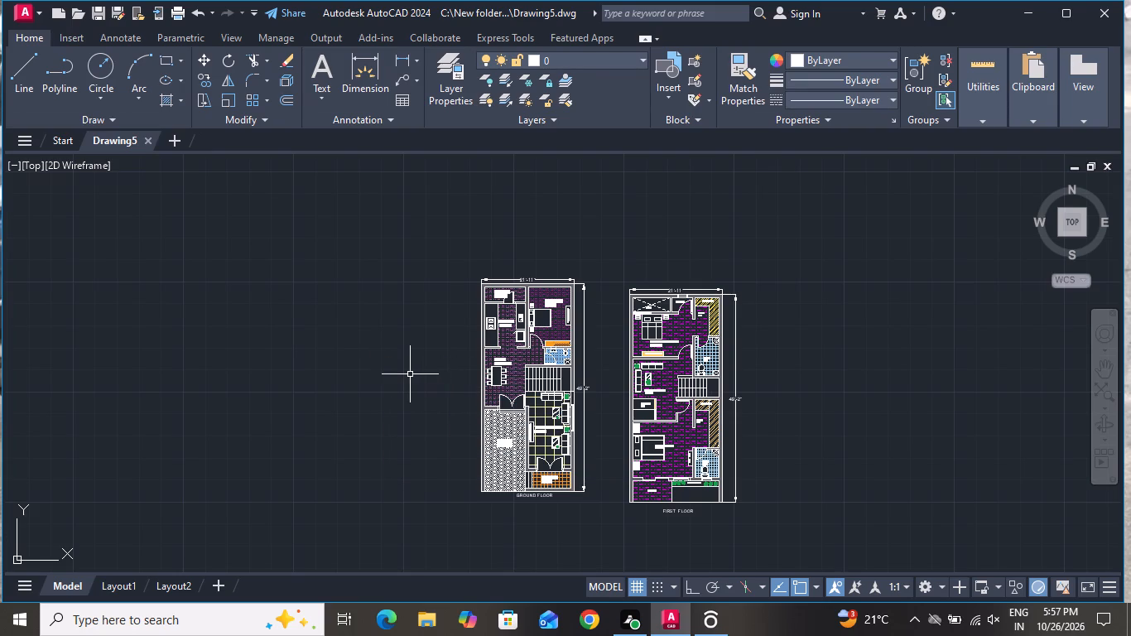
# Set up a plot of the model with the previous plot settings and a plot window enclosing both floor plans.
pyautogui.hotkey('ctrl', 'p')
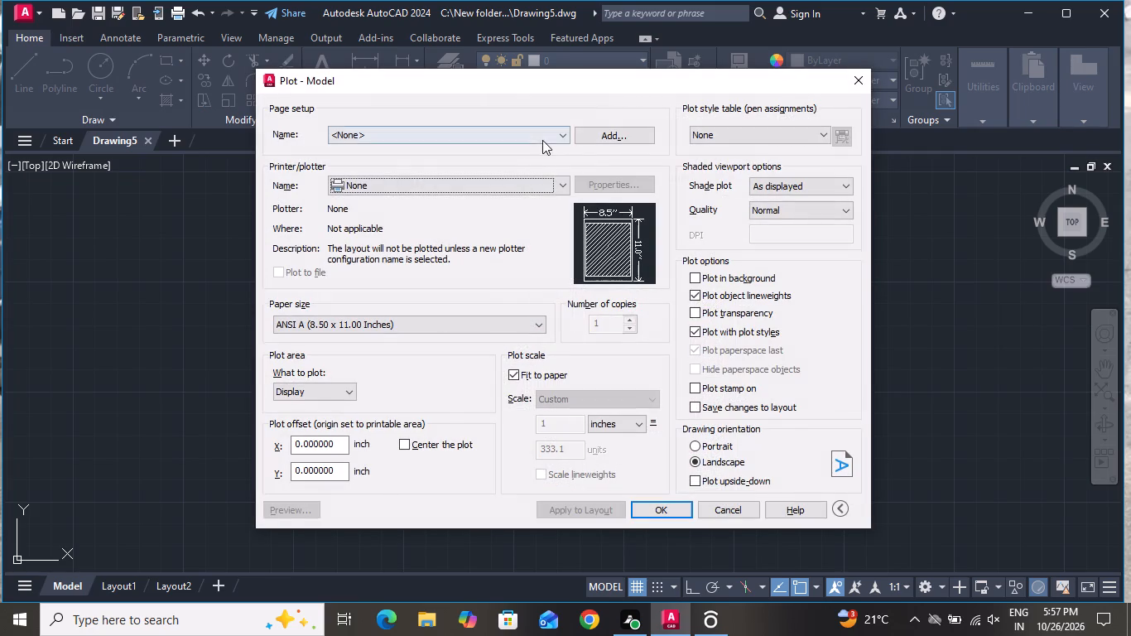
pyautogui.click(543, 138)
pyautogui.click(522, 159)
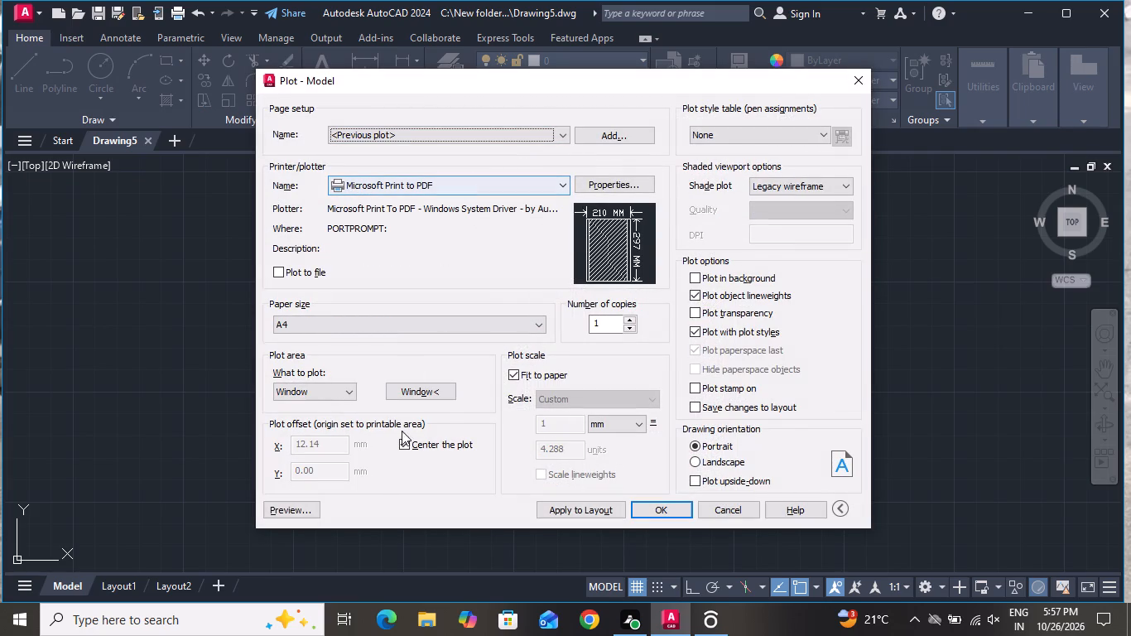
pyautogui.click(415, 391)
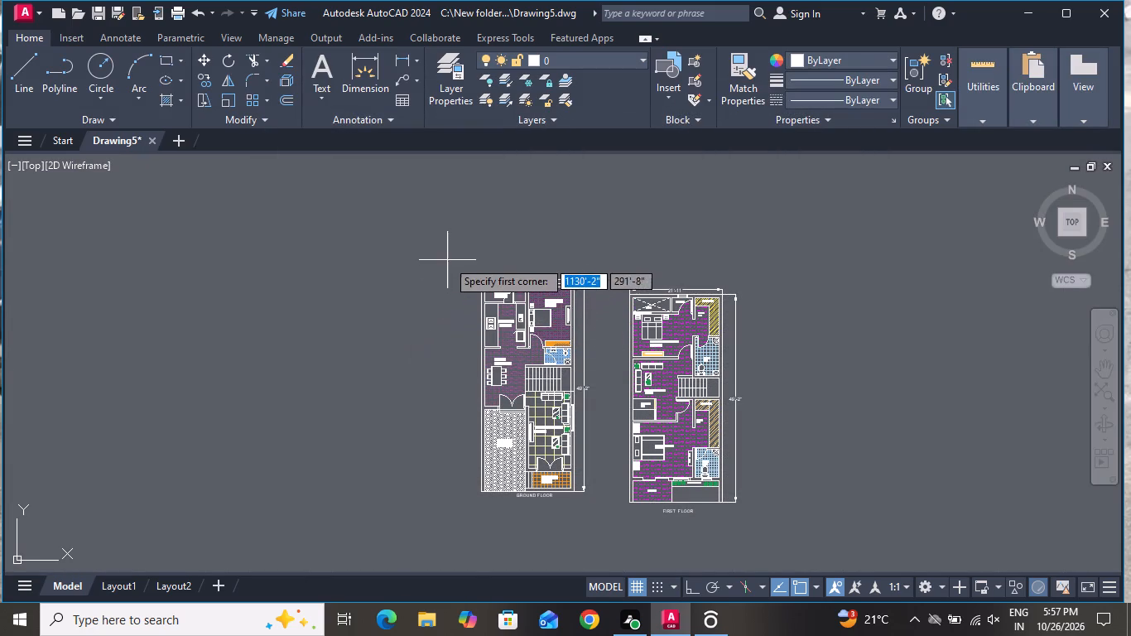
pyautogui.moveTo(447, 255); pyautogui.dragTo(736, 527)
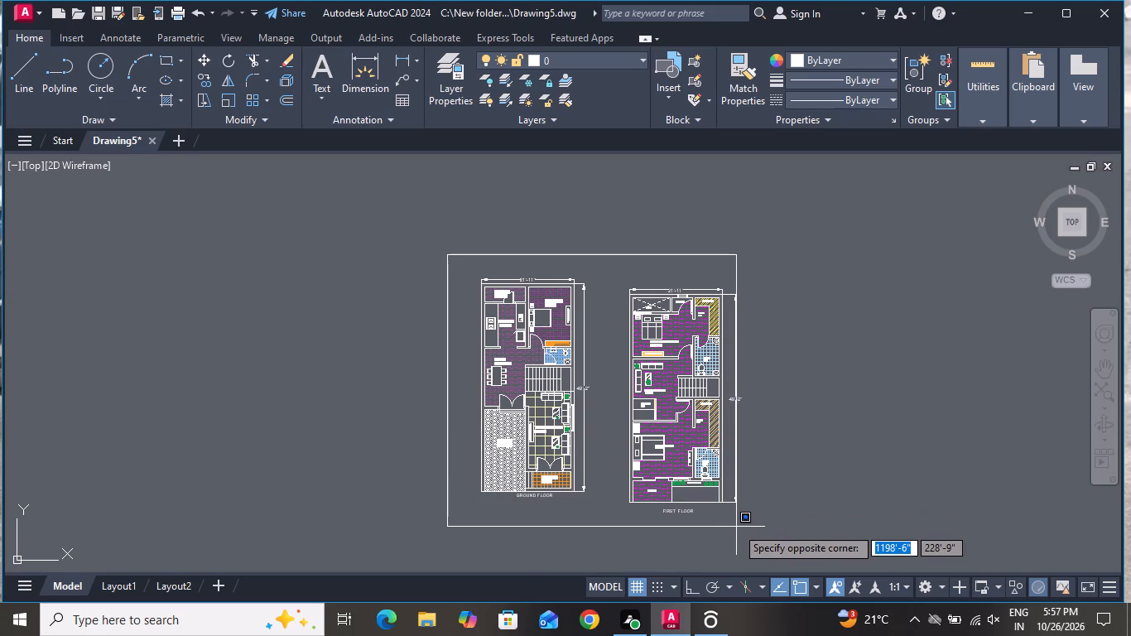
pyautogui.moveTo(736, 527); pyautogui.dragTo(752, 529)
pyautogui.click(753, 532)
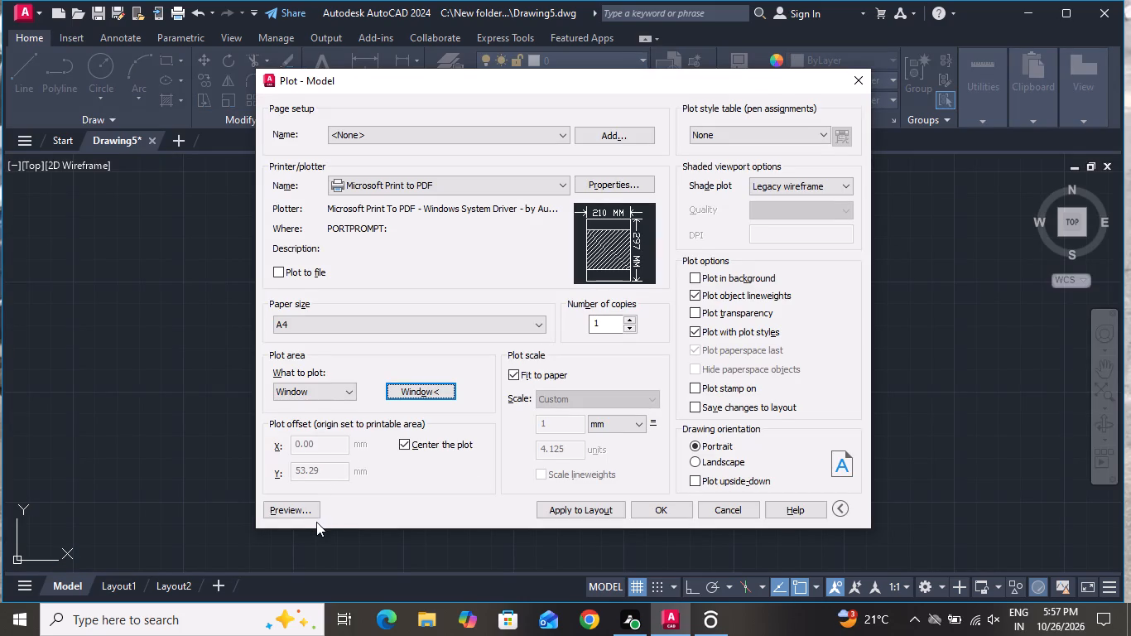
# Preview the plot of both floor plans and print it to a PDF named PDF 5 in the AKSHA folder.
pyautogui.click(311, 513)
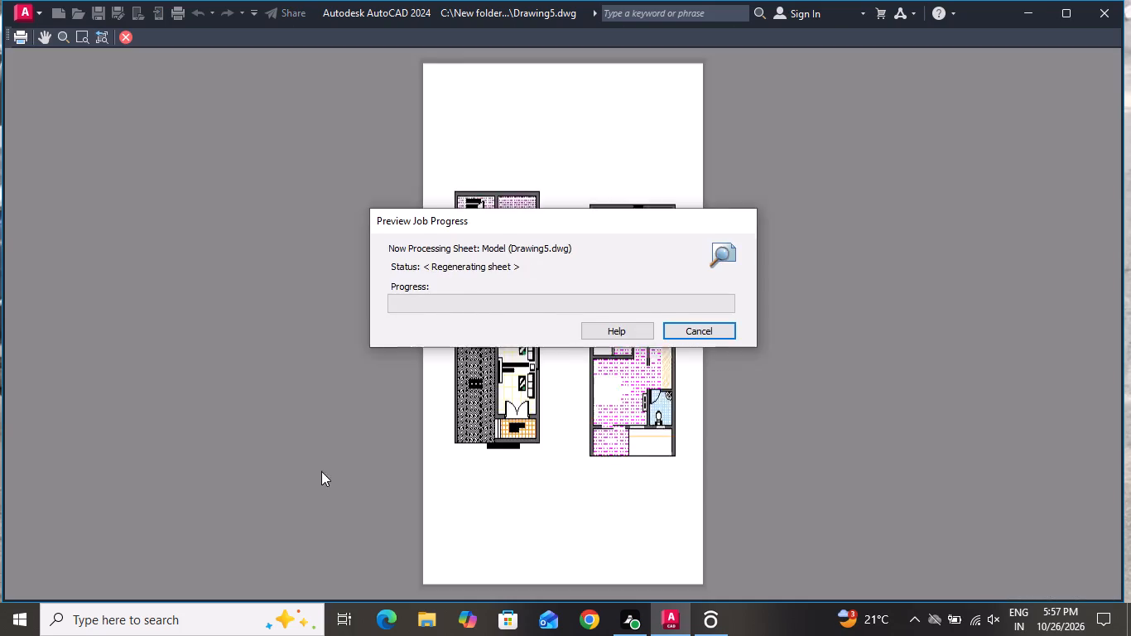
pyautogui.scroll(3, 667, 364)
pyautogui.scroll(-2, 662, 354)
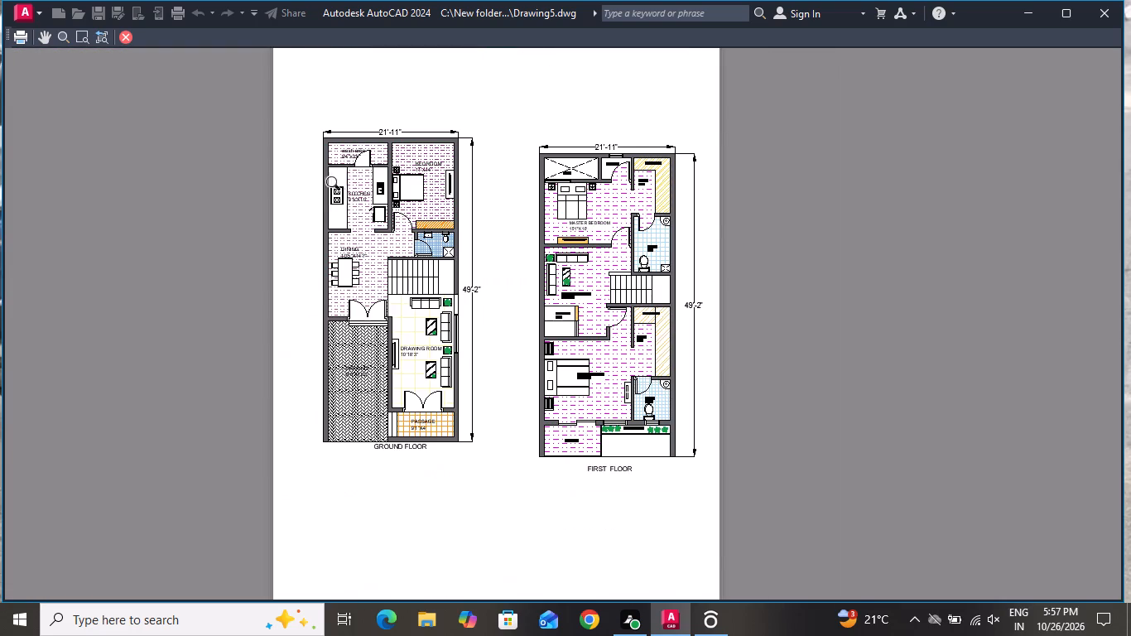
pyautogui.scroll(2, 342, 185)
pyautogui.scroll(-1, 342, 185)
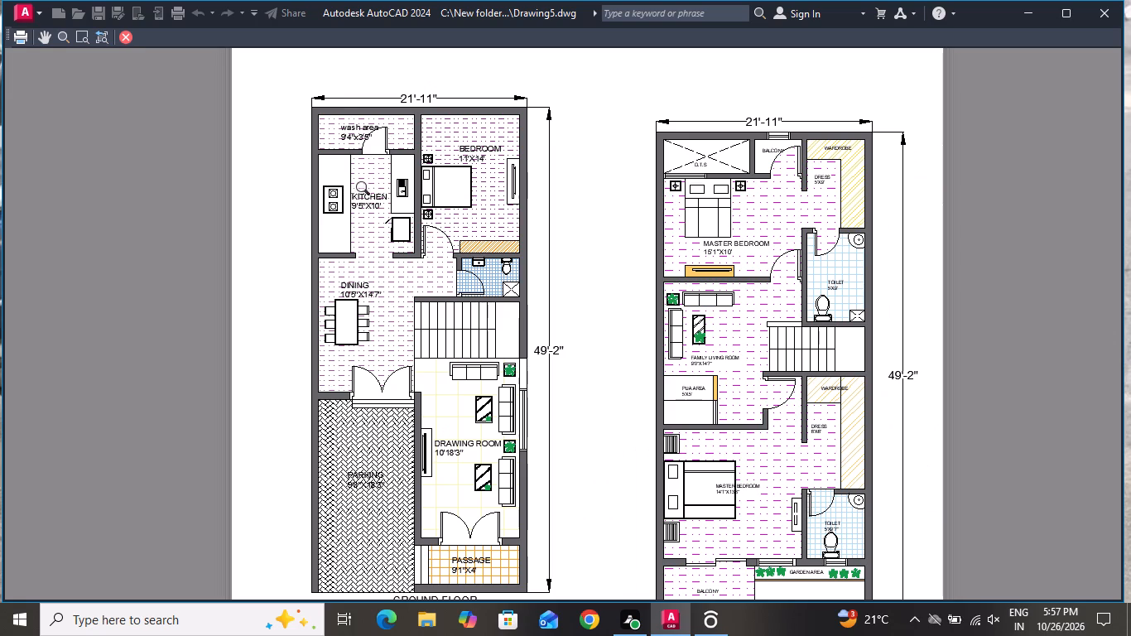
pyautogui.click(26, 35)
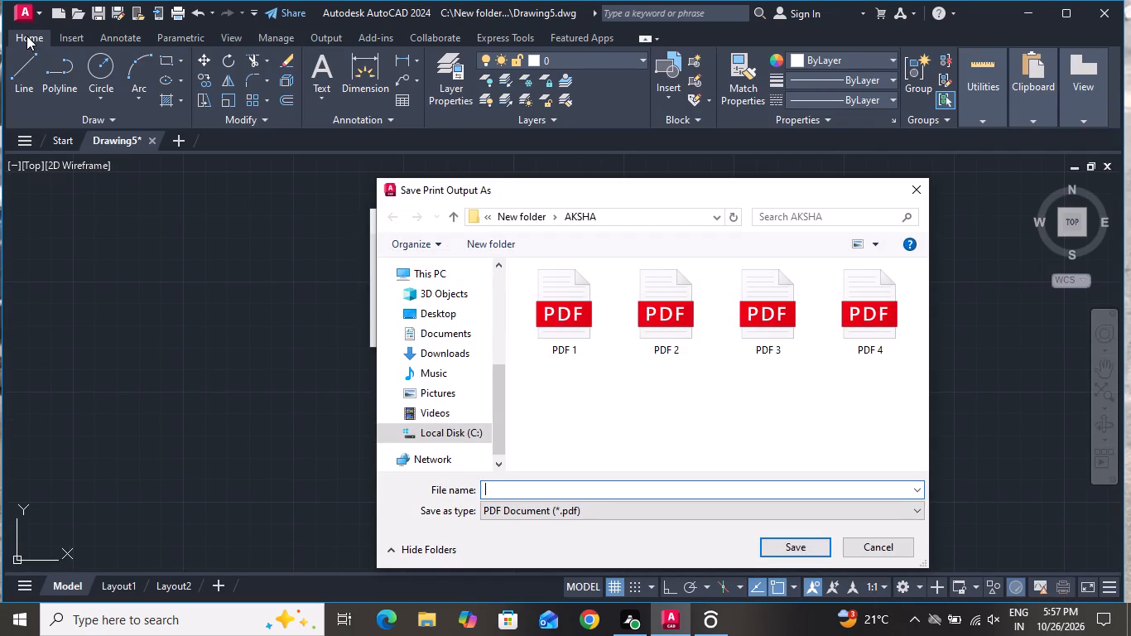
pyautogui.write('PDF')
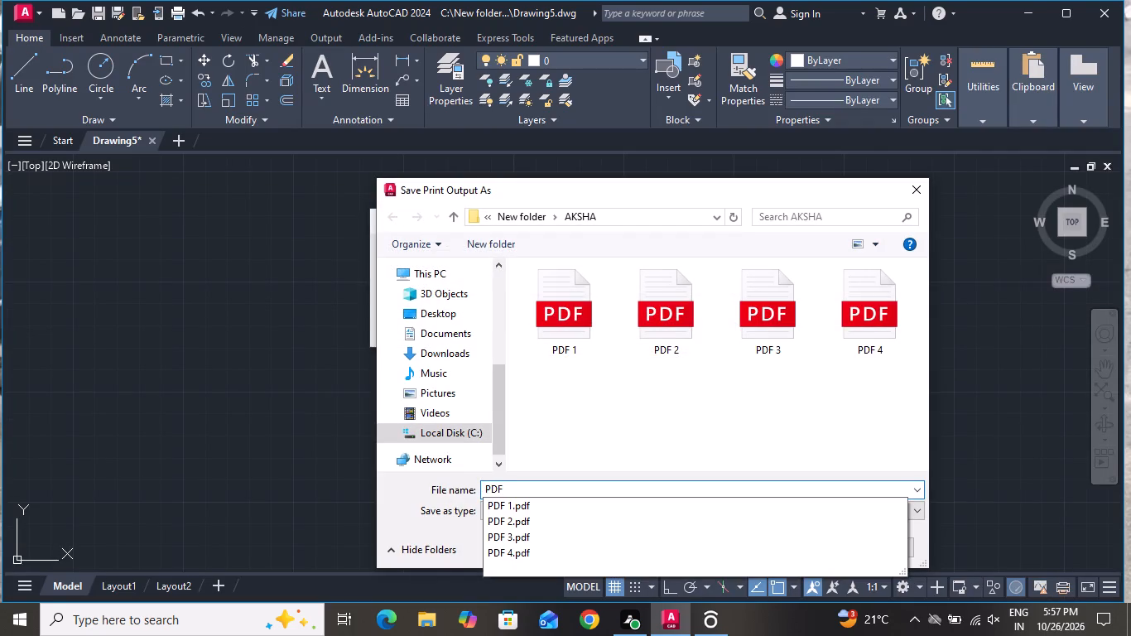
pyautogui.press('space')
pyautogui.write('5')
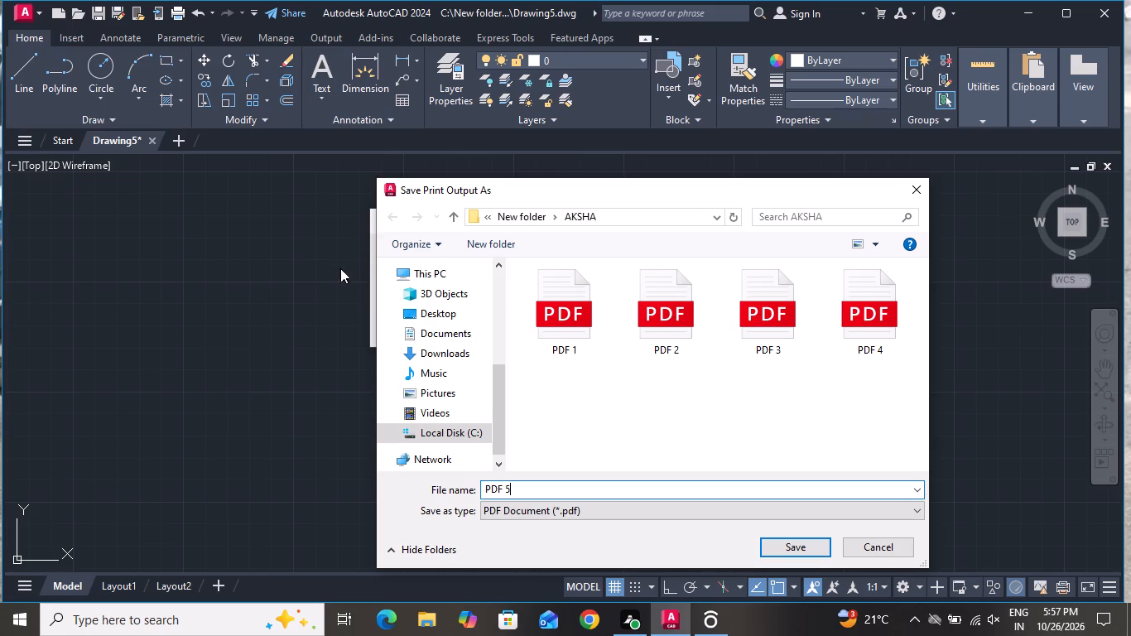
pyautogui.click(805, 543)
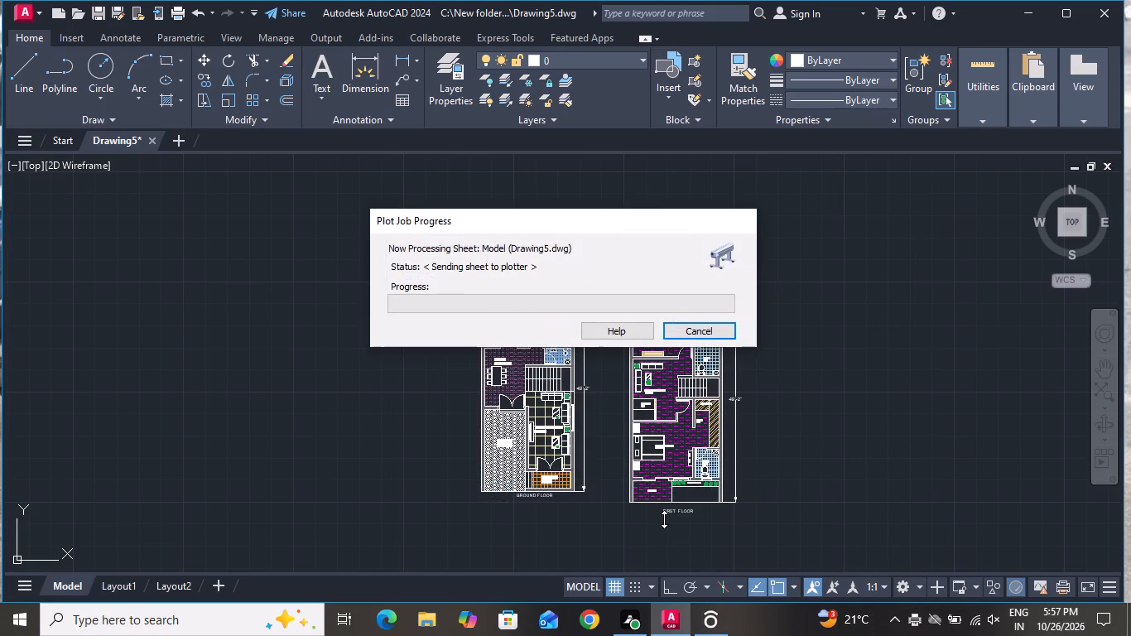